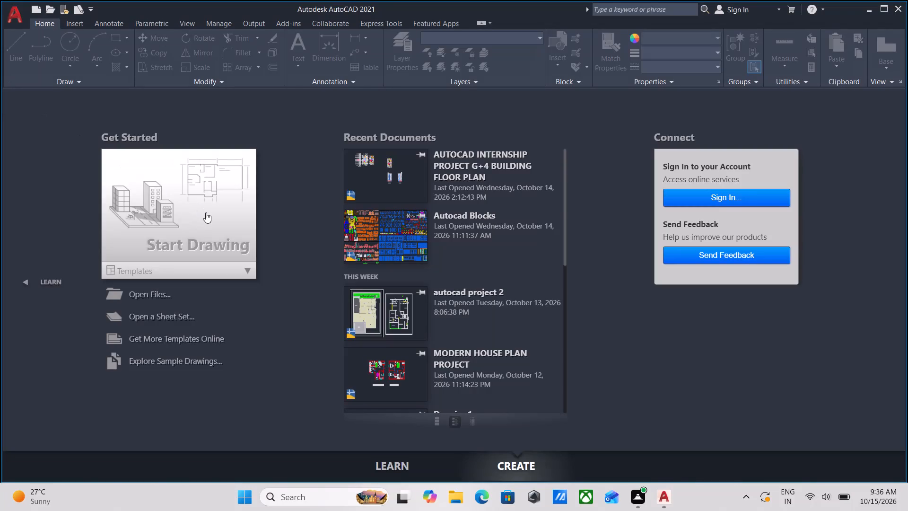
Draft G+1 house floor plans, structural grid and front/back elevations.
Start a new blank drawing.
double_click(206, 212)
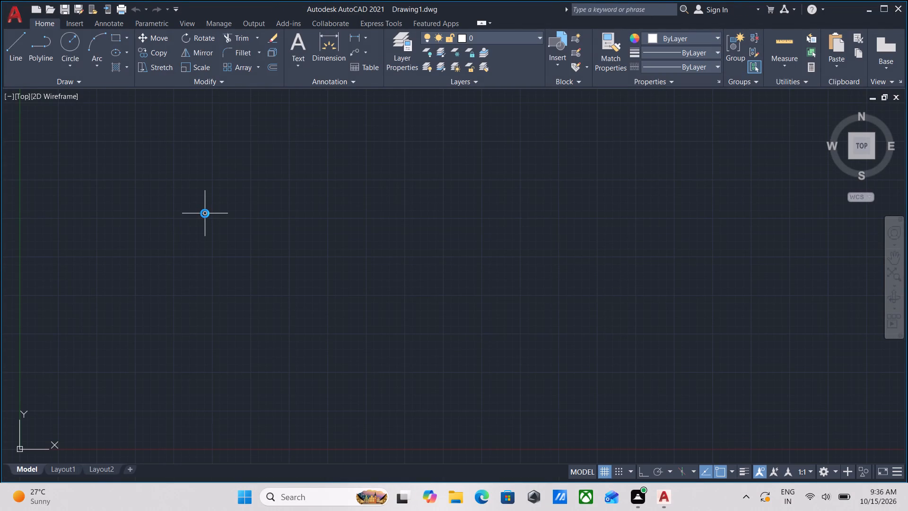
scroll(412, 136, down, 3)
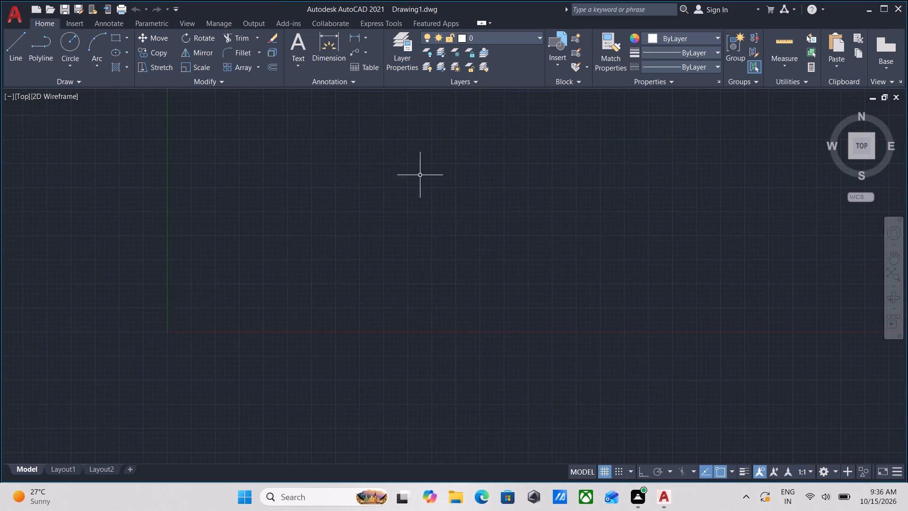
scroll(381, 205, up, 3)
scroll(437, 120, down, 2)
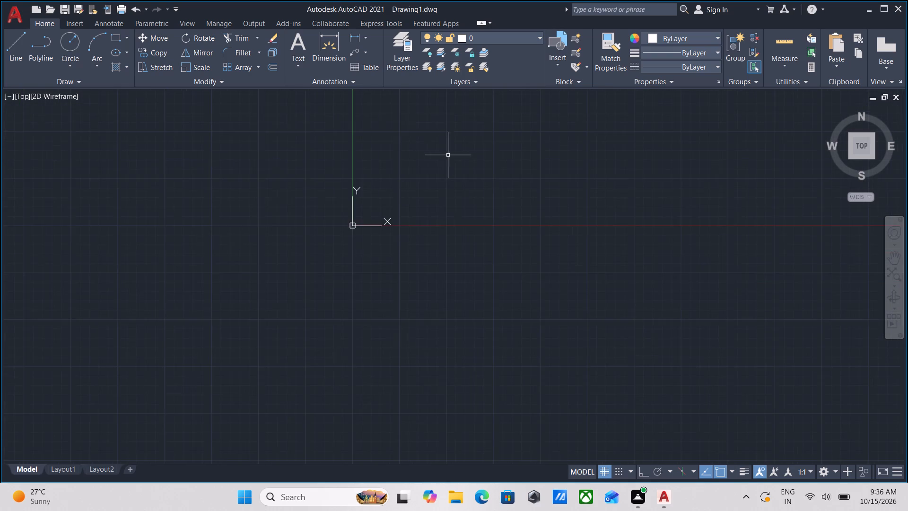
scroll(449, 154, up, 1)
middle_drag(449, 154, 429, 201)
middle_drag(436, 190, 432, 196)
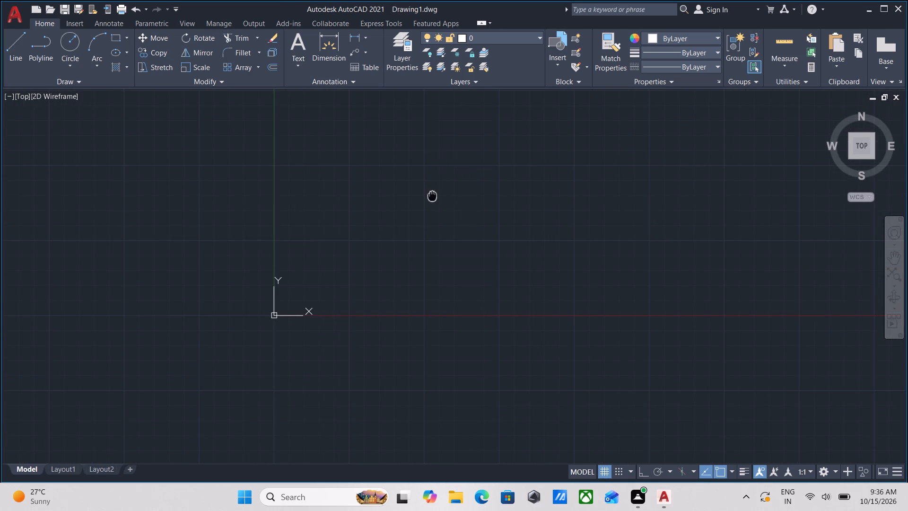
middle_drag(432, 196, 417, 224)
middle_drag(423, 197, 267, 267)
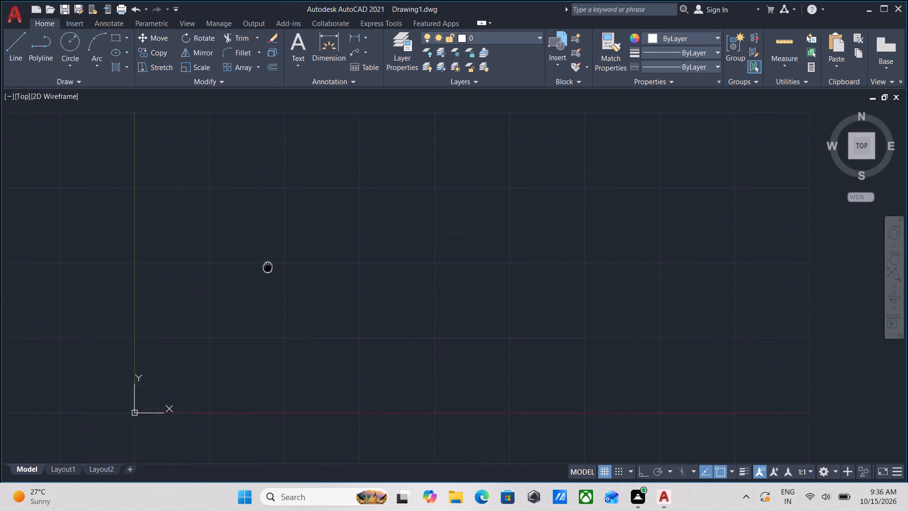
Add one new layer to the drawing, keeping its default name and properties.
click(526, 35)
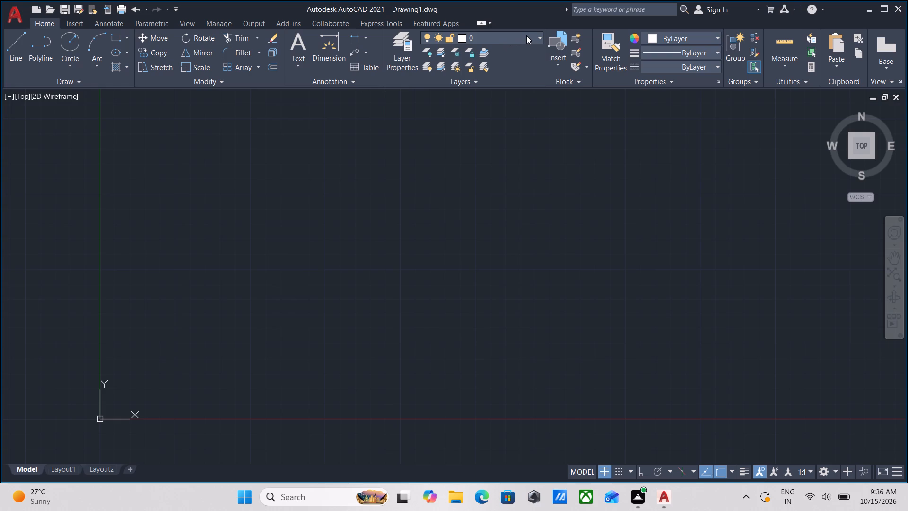
click(530, 35)
click(530, 35)
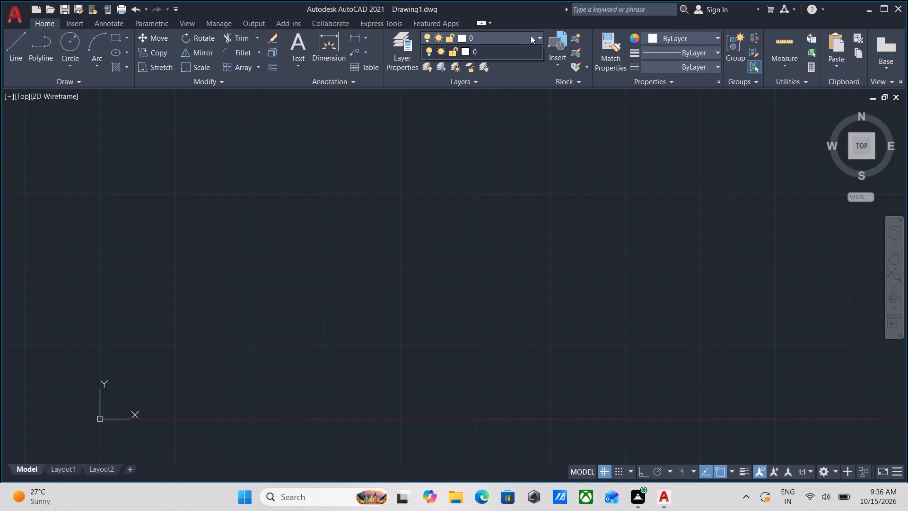
click(531, 35)
click(395, 37)
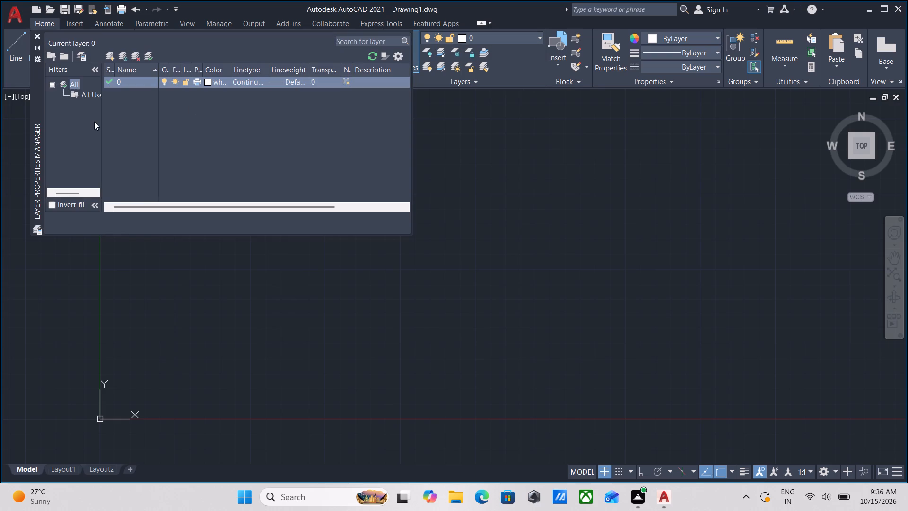
click(113, 56)
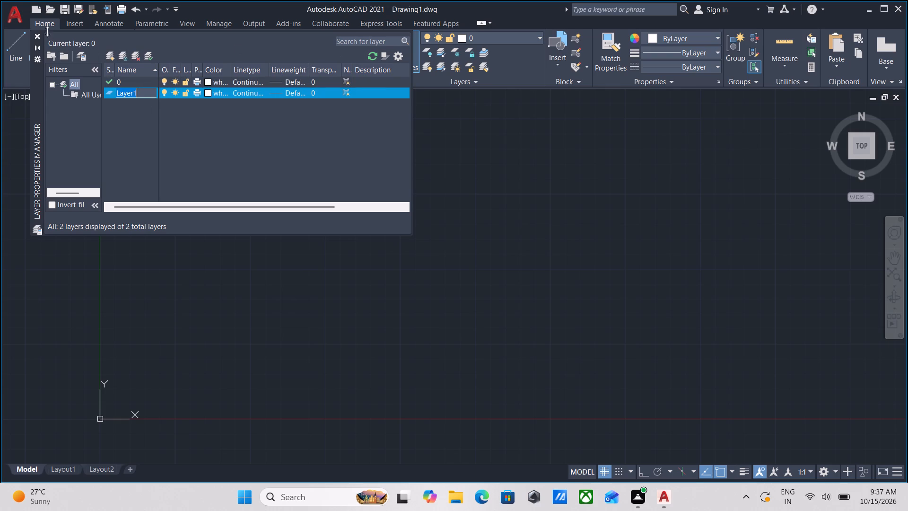
click(35, 36)
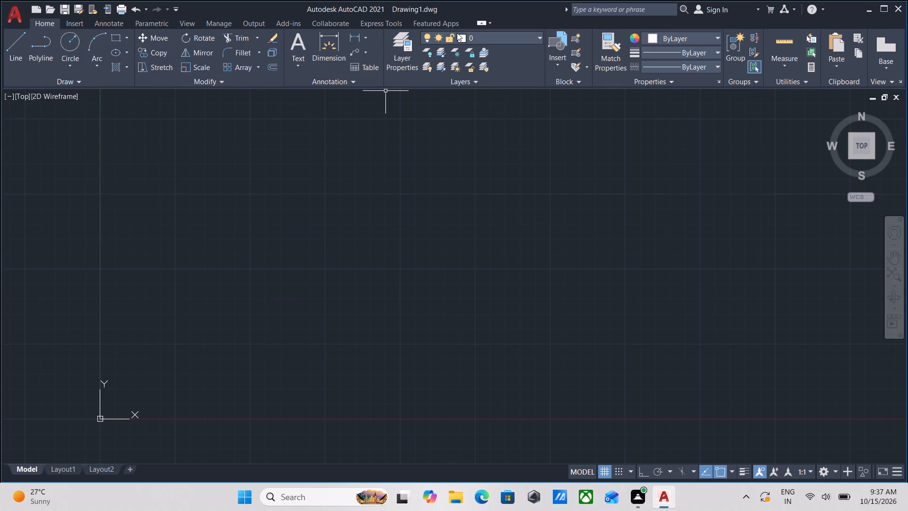
Configure the drawing units to Engineering length type with 0'-0.0" precision.
text(un)
key(Return)
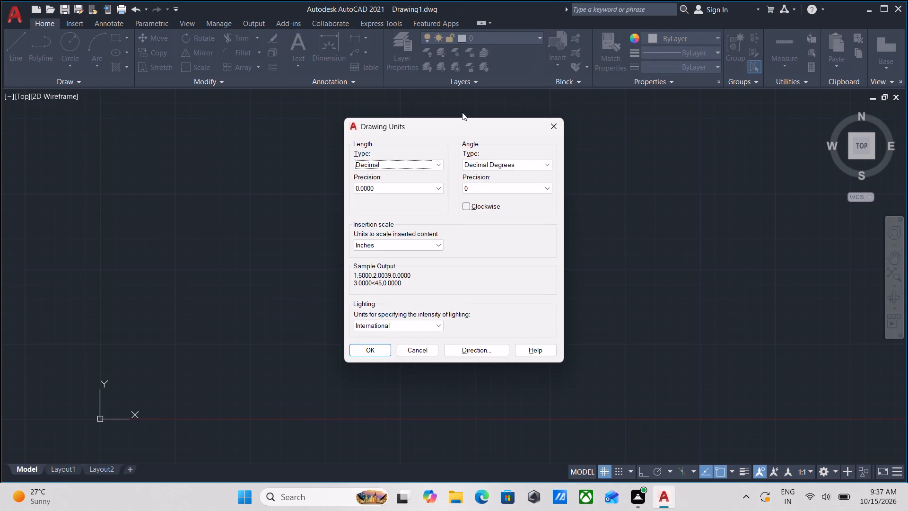
click(429, 162)
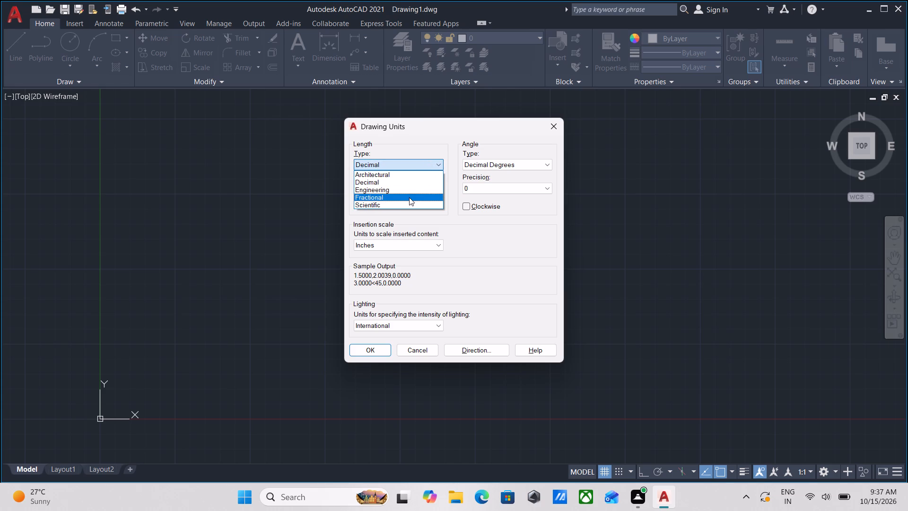
click(414, 187)
click(414, 186)
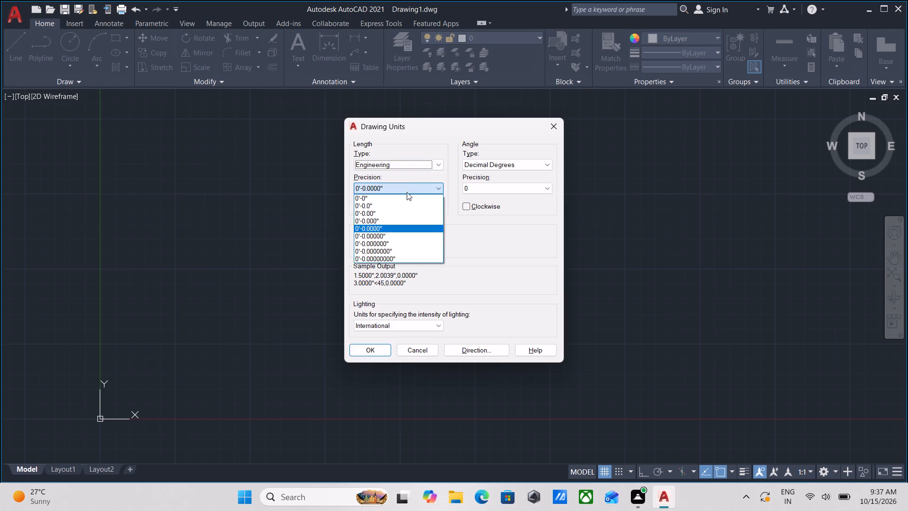
click(393, 206)
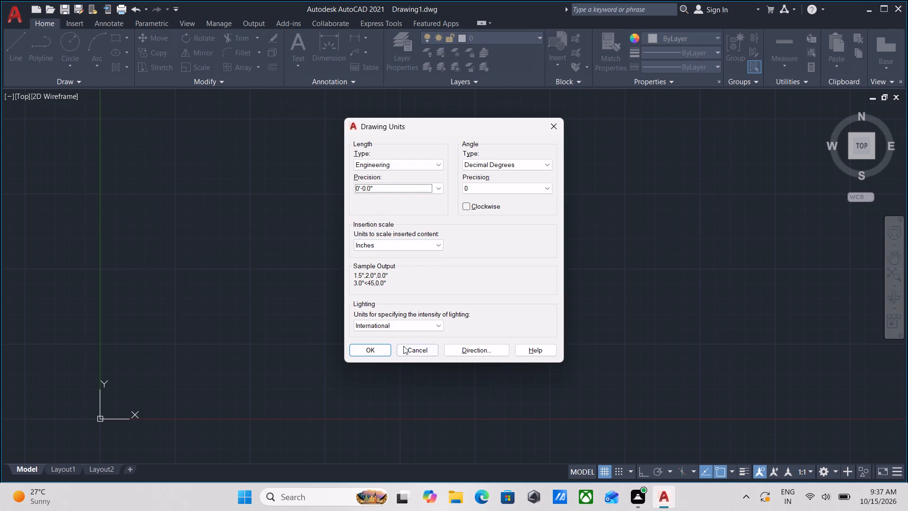
click(370, 350)
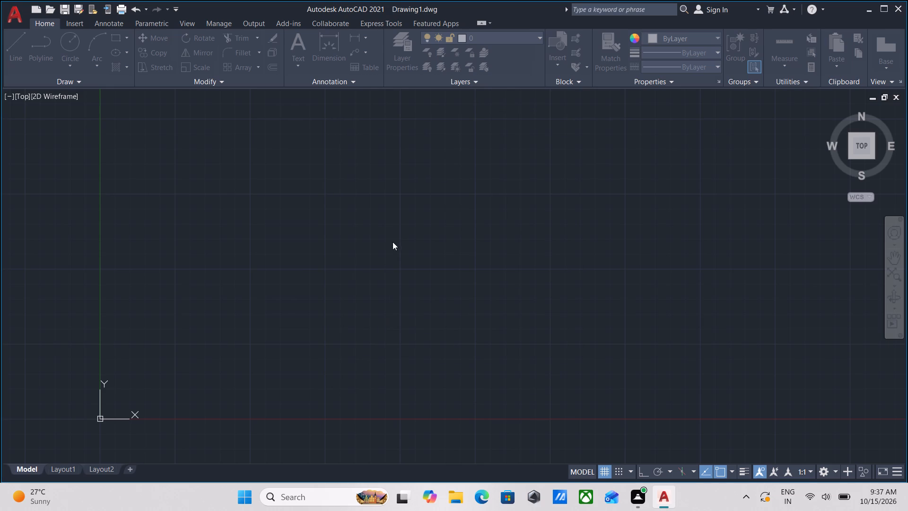
Modify the Standard dimension style's primary units to Engineering format with 0'-0.0" precision.
key(d)
text(im)
key(s)
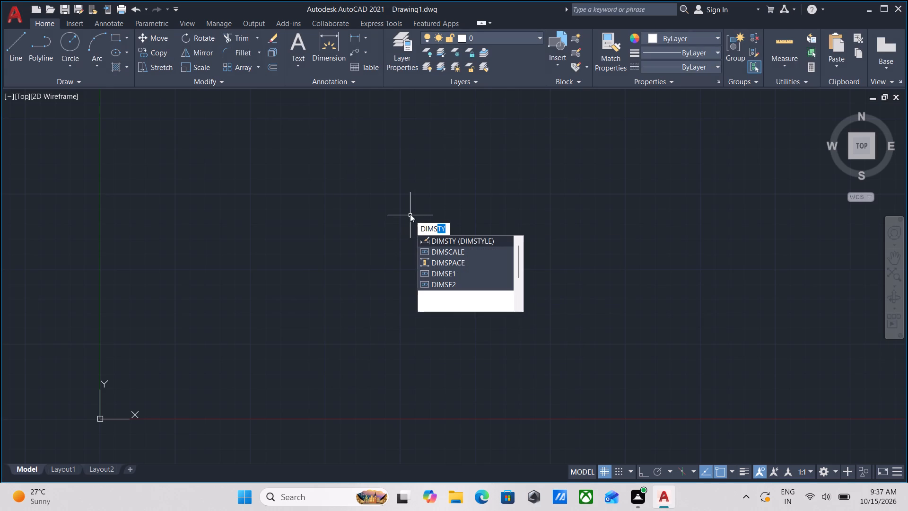
key(t)
text(yl)
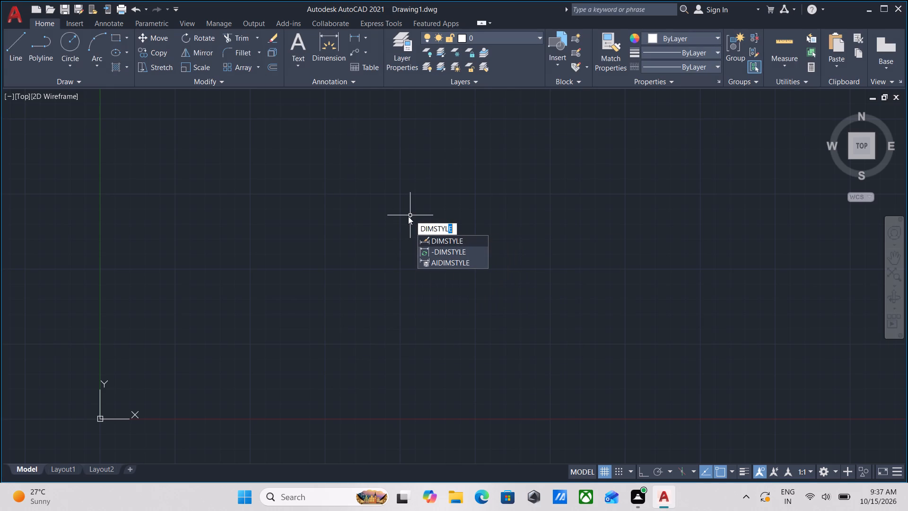
key(e)
key(Return)
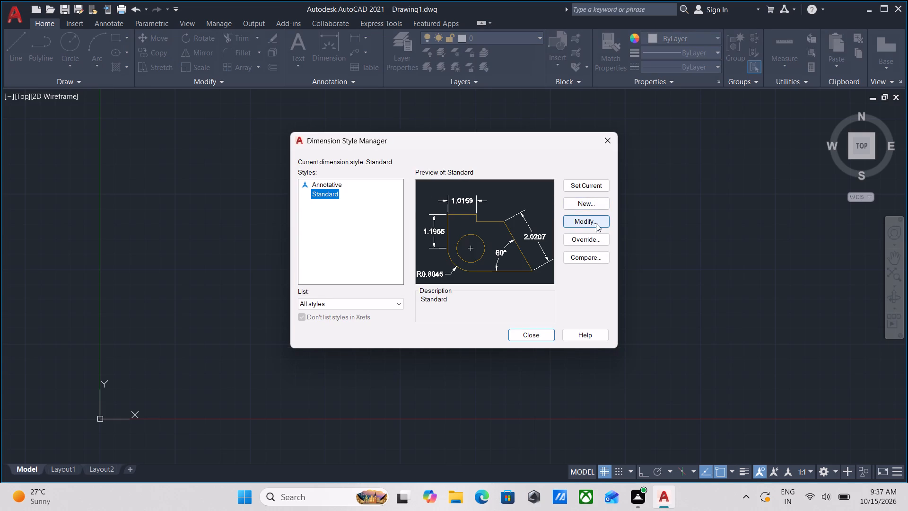
click(596, 221)
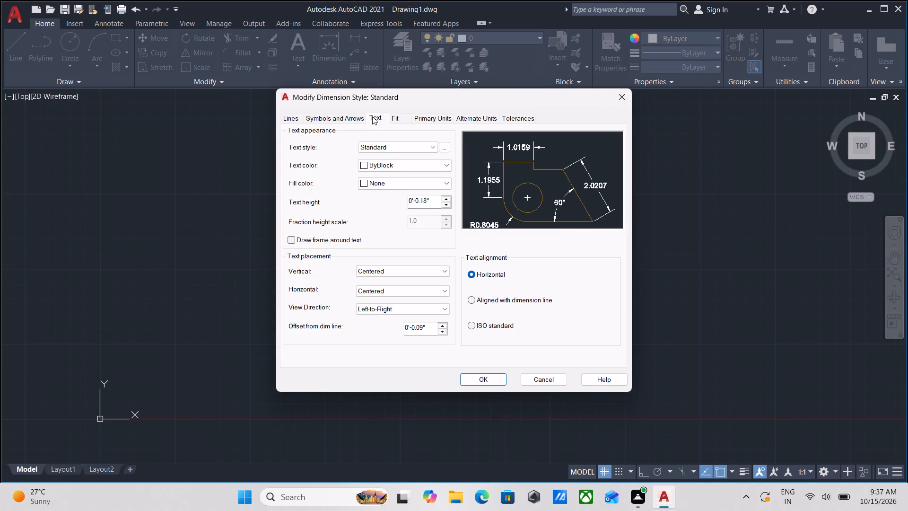
click(372, 116)
click(392, 117)
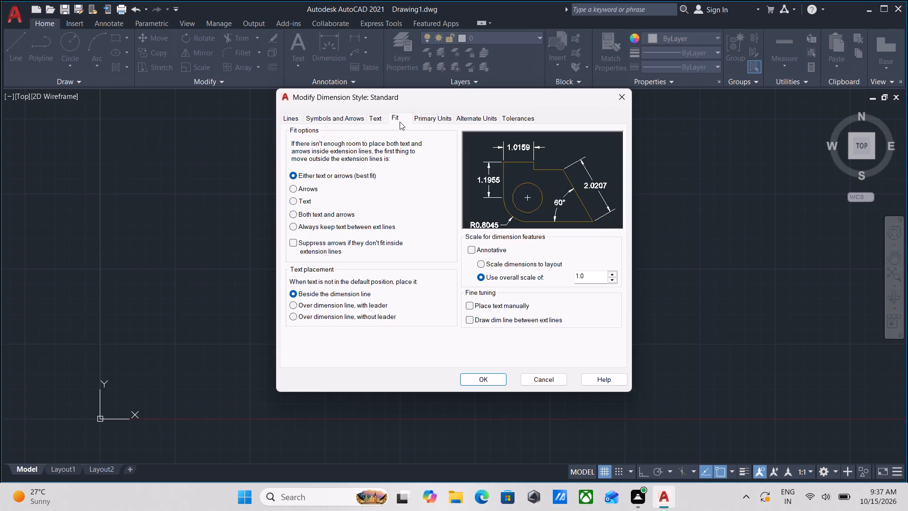
click(424, 119)
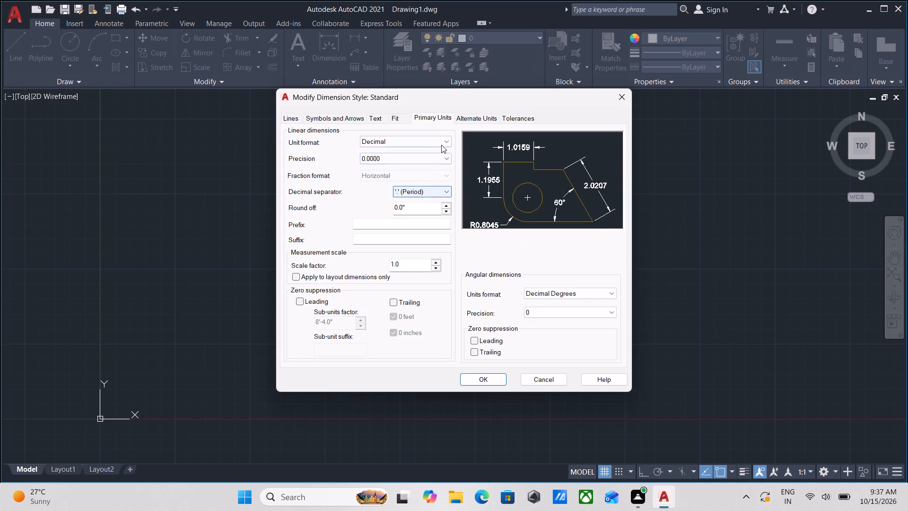
click(441, 144)
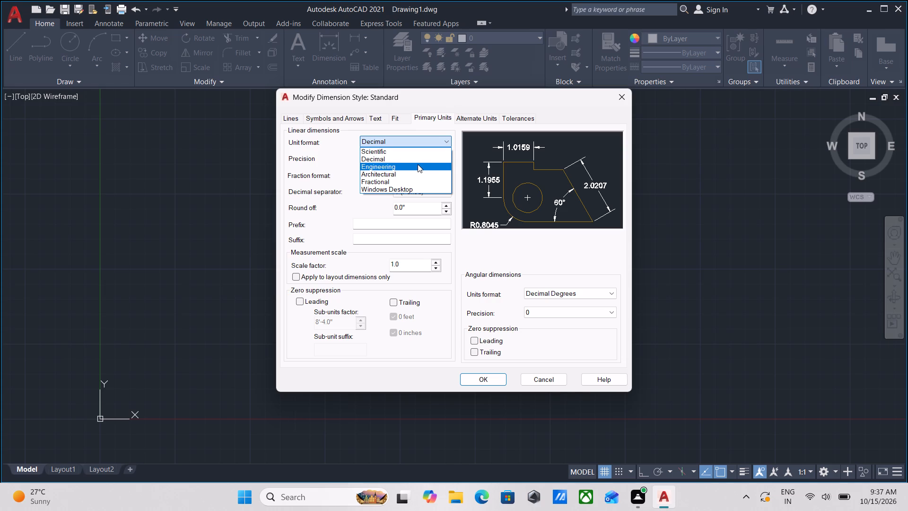
click(418, 164)
click(423, 162)
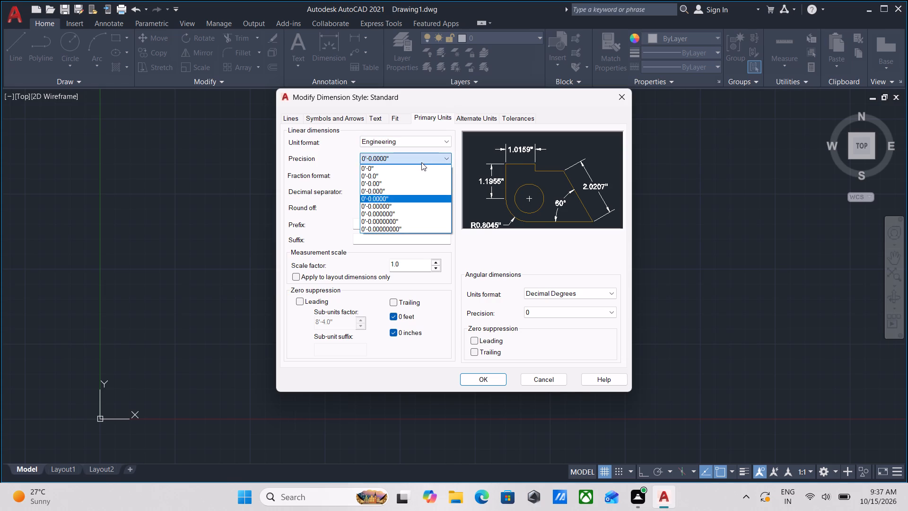
click(399, 176)
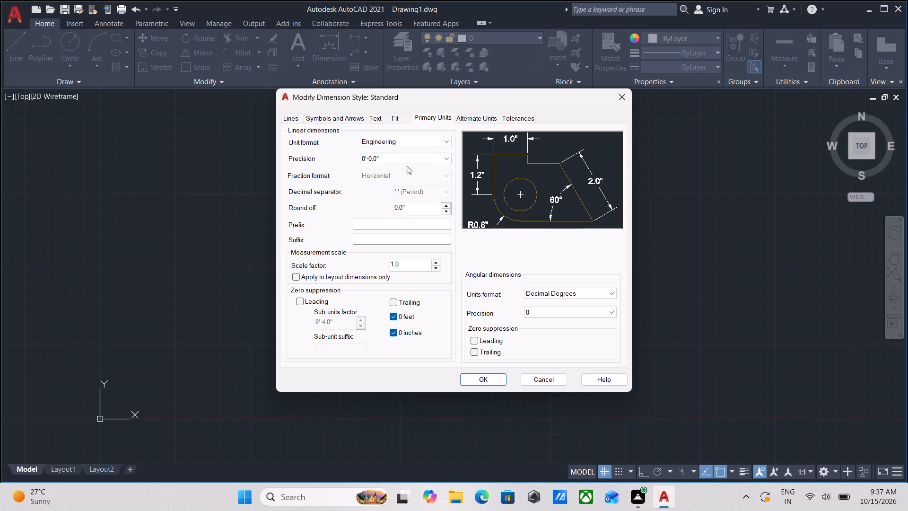
Set the Standard dimension style's text height to 5".
click(396, 117)
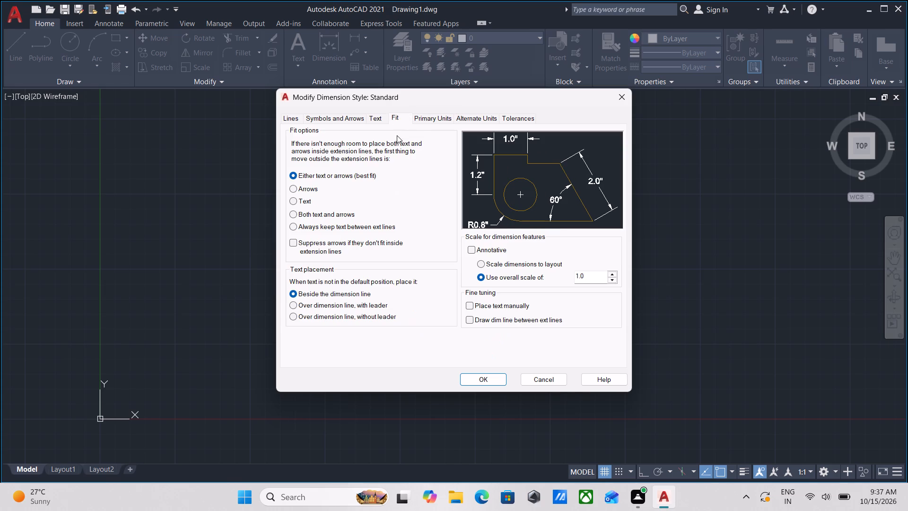
click(378, 116)
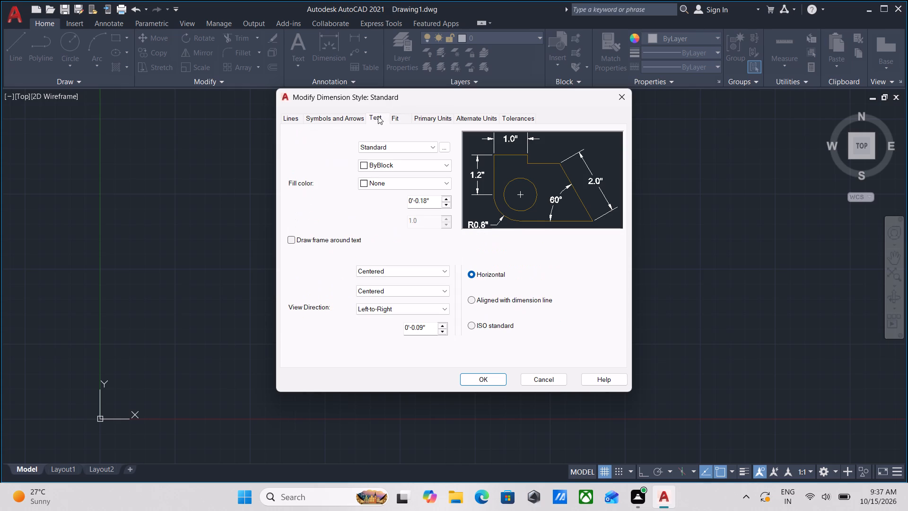
drag(430, 203, 361, 203)
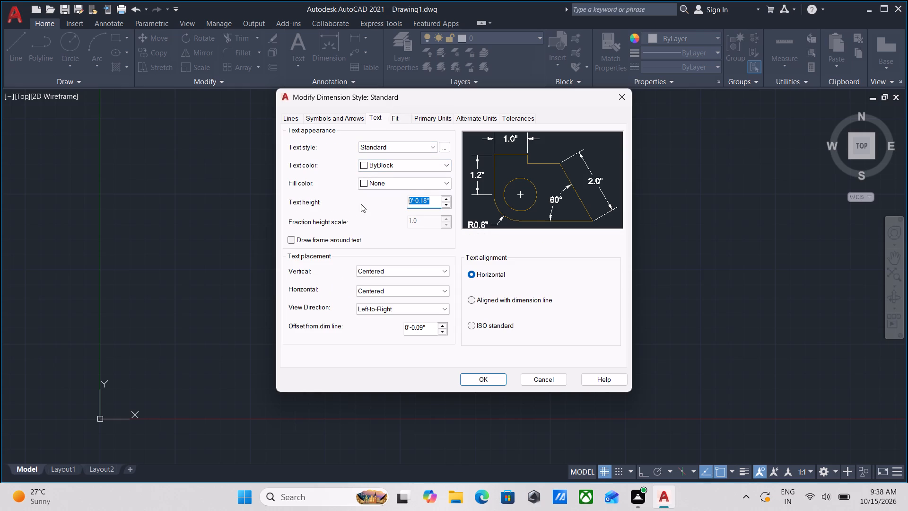
key(5)
key(shift+quotedbl)
Set the Standard dimension style's first and second arrowheads to Architectural tick with a 2" arrow size, and accept the style changes.
click(333, 116)
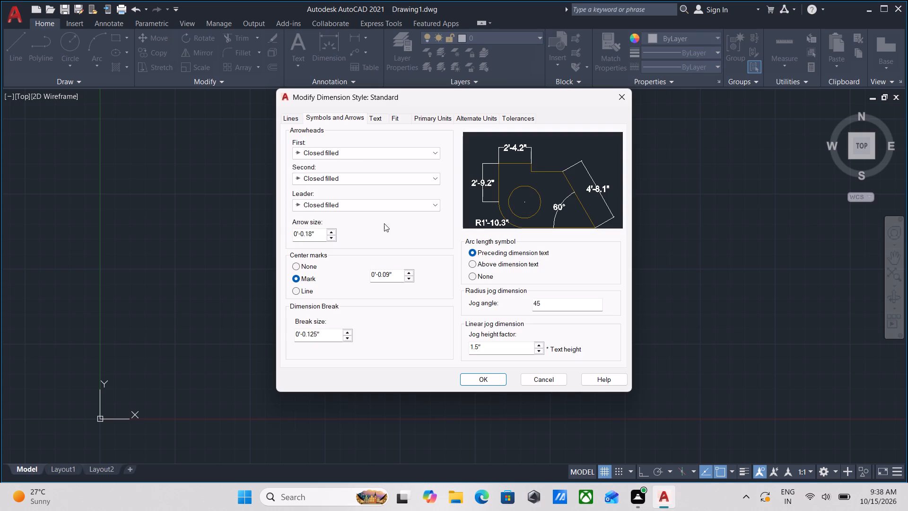
click(378, 153)
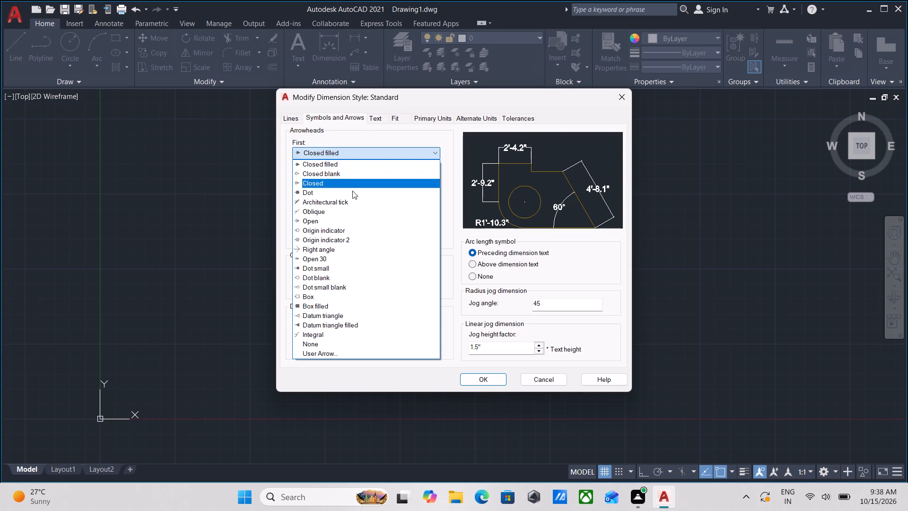
click(343, 201)
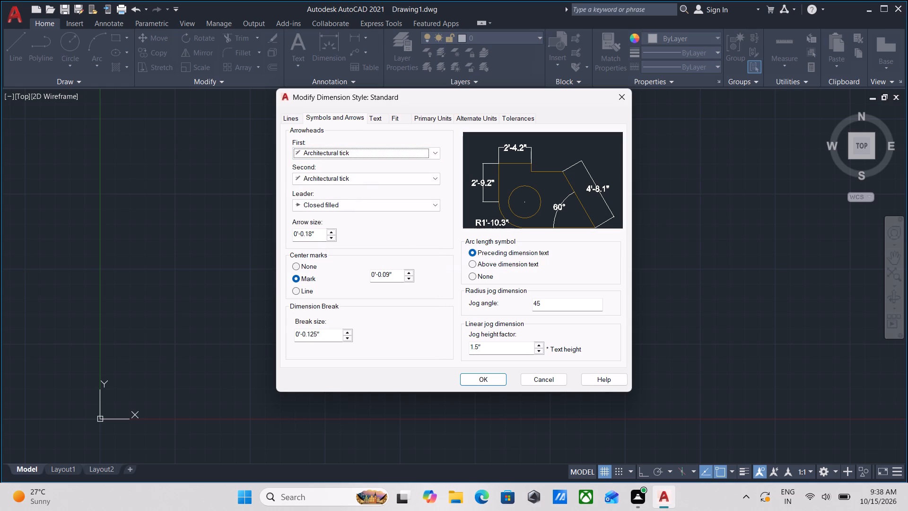
drag(317, 232, 271, 246)
key(2)
key(shift+quotedbl)
click(493, 378)
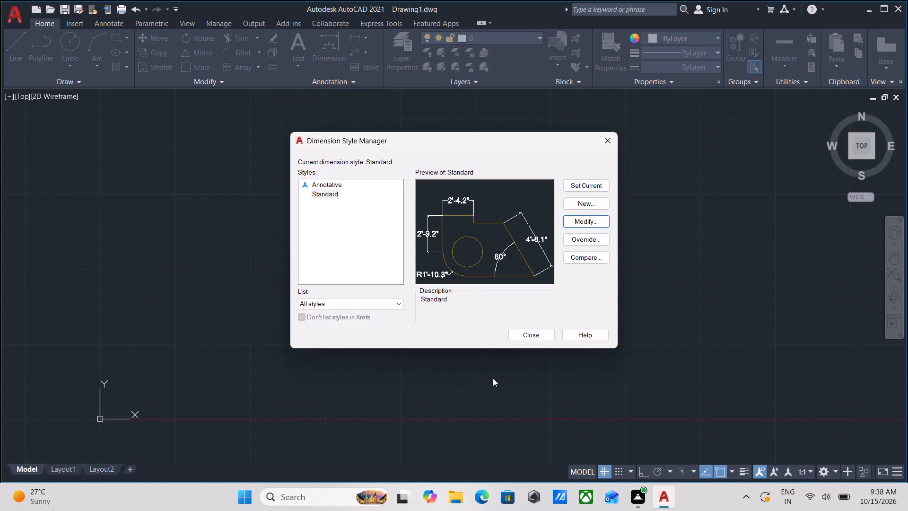
Close the Dimension Style Manager.
click(532, 338)
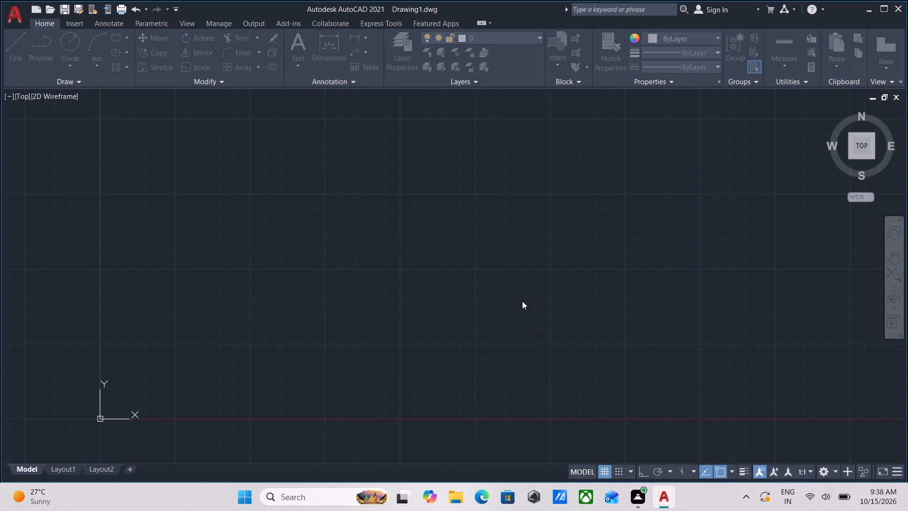
Create a new layer named Walls and set its colour to index 10 (red).
scroll(499, 241, up, 1)
middle_drag(495, 246, 449, 328)
scroll(474, 281, down, 2)
middle_drag(474, 282, 461, 320)
click(396, 42)
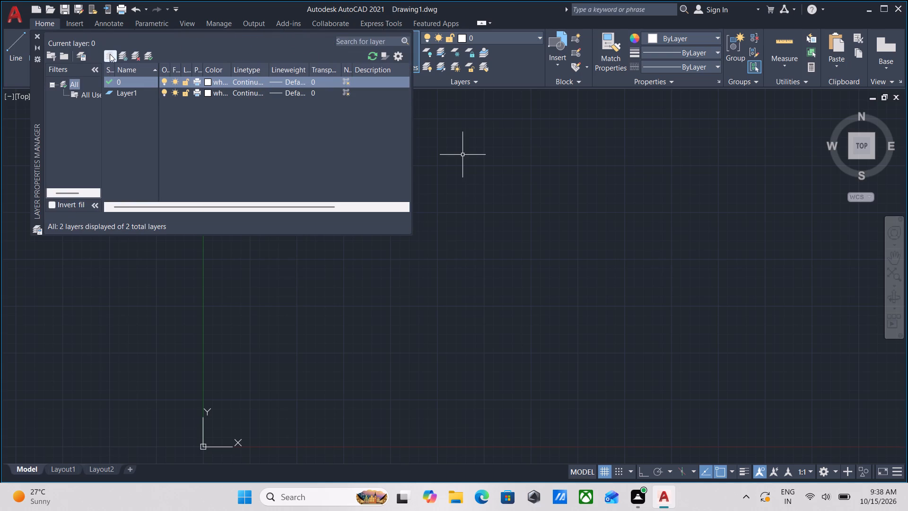
click(110, 54)
drag(140, 95, 98, 89)
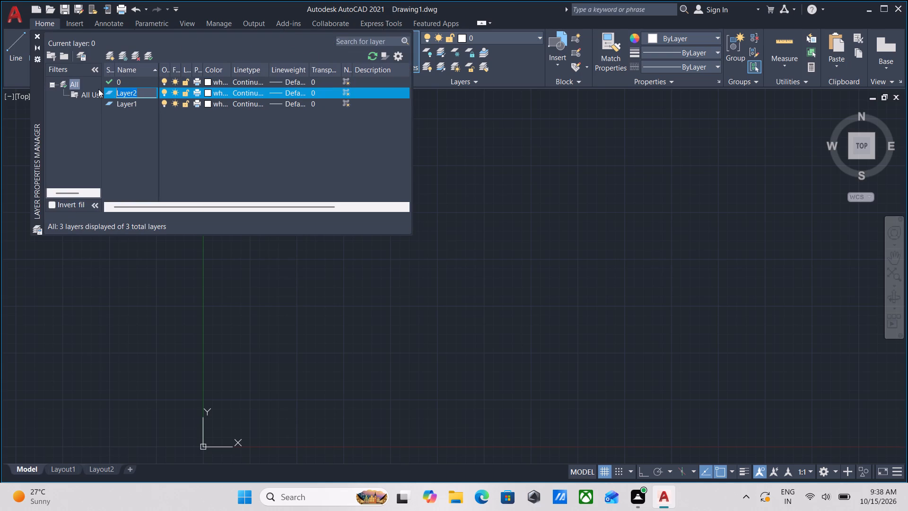
key(w)
key(BackSpace)
key(w)
text(alls)
click(209, 92)
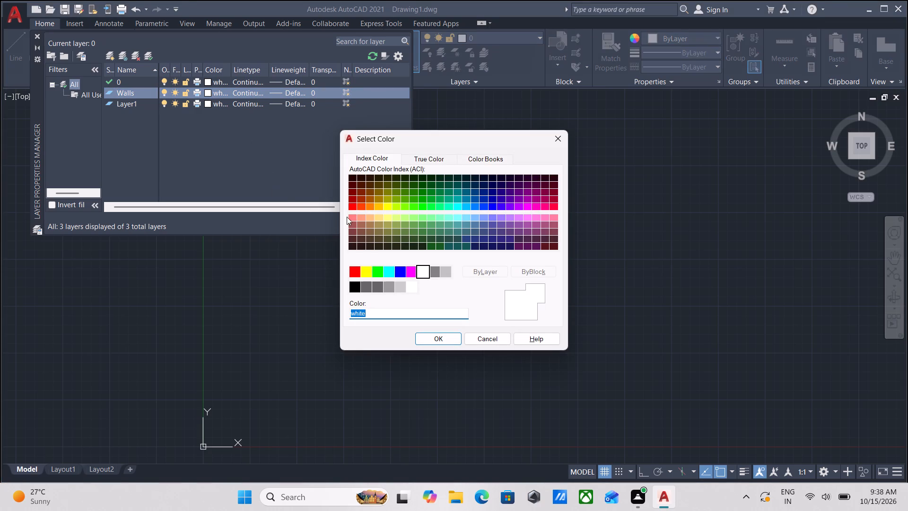
click(354, 209)
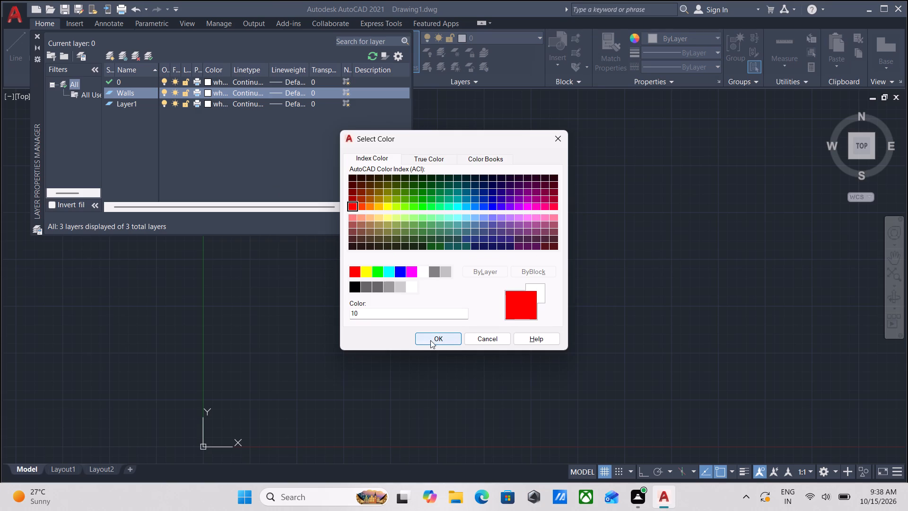
click(430, 335)
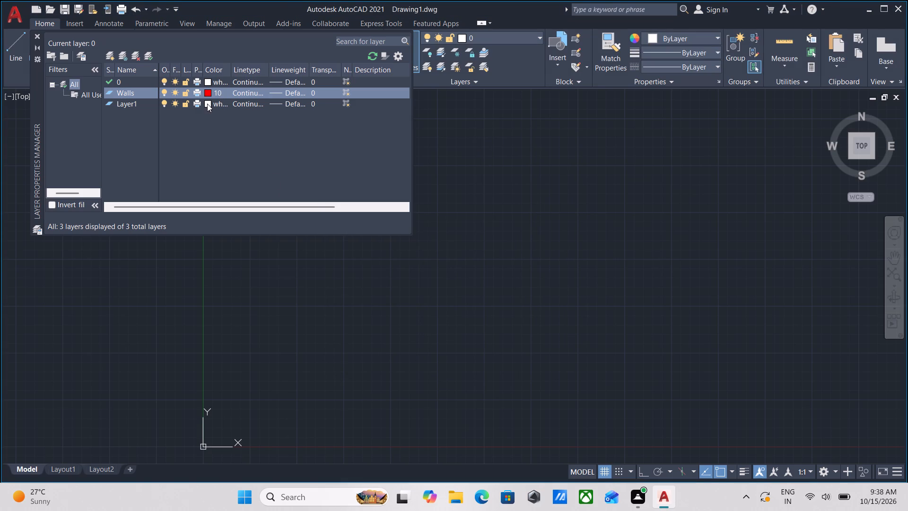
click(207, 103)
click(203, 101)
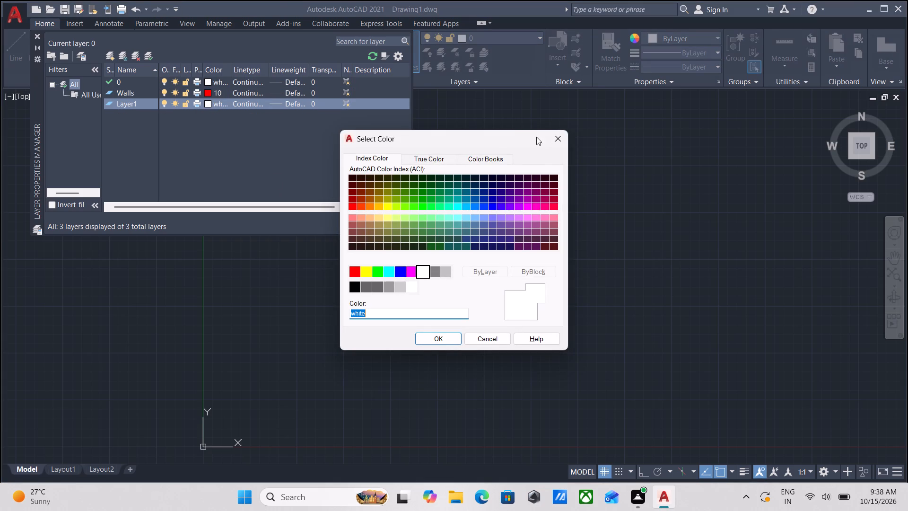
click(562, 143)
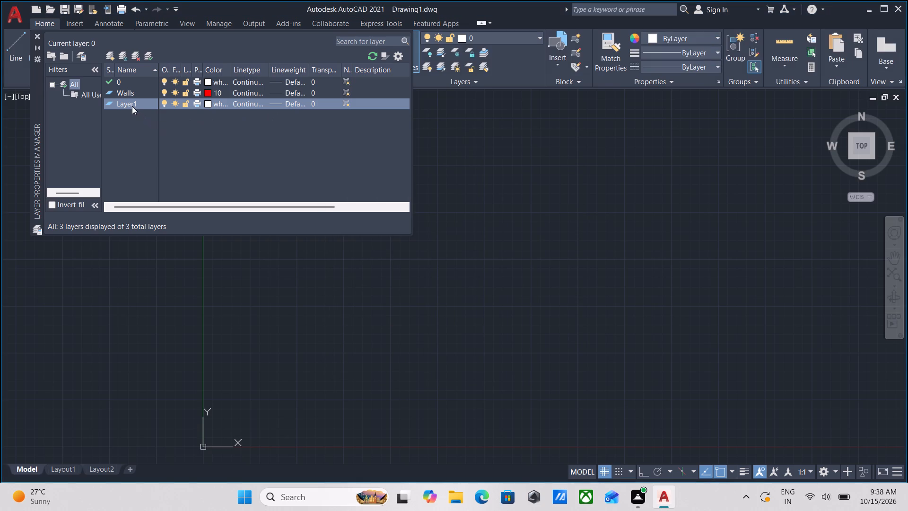
Rename Layer1 as windows and set its colour to cyan.
double_click(133, 103)
click(139, 102)
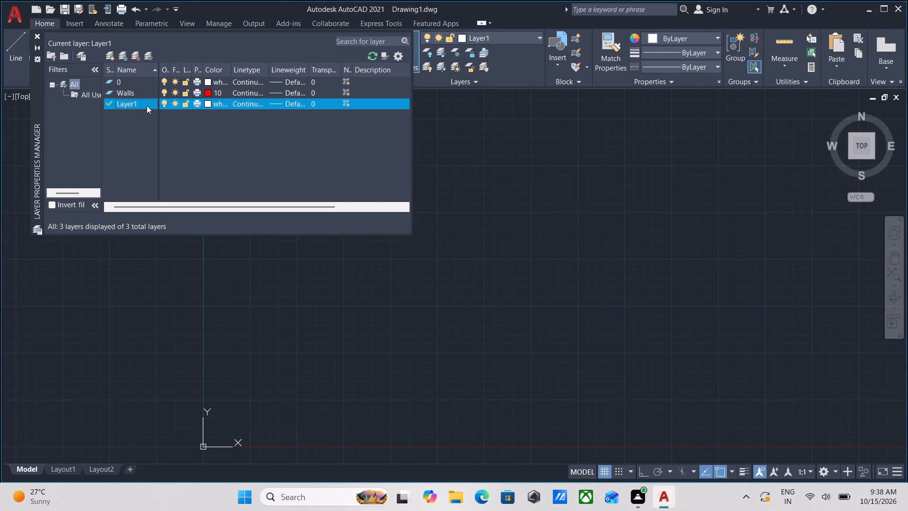
click(147, 103)
drag(147, 103, 114, 106)
text(windows)
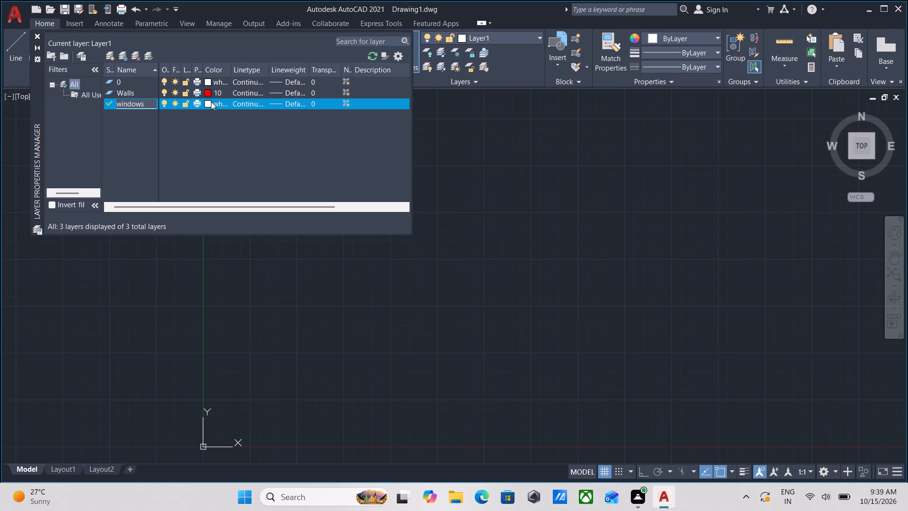
click(211, 102)
click(209, 102)
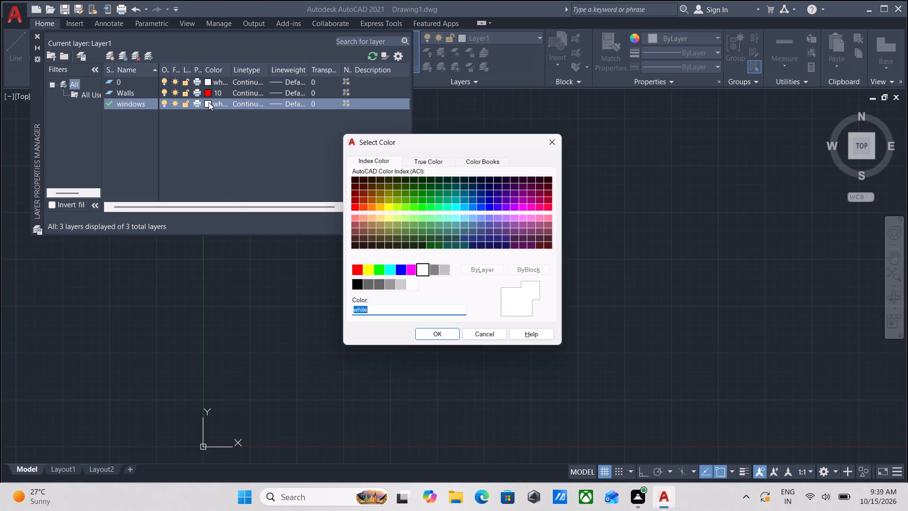
click(387, 275)
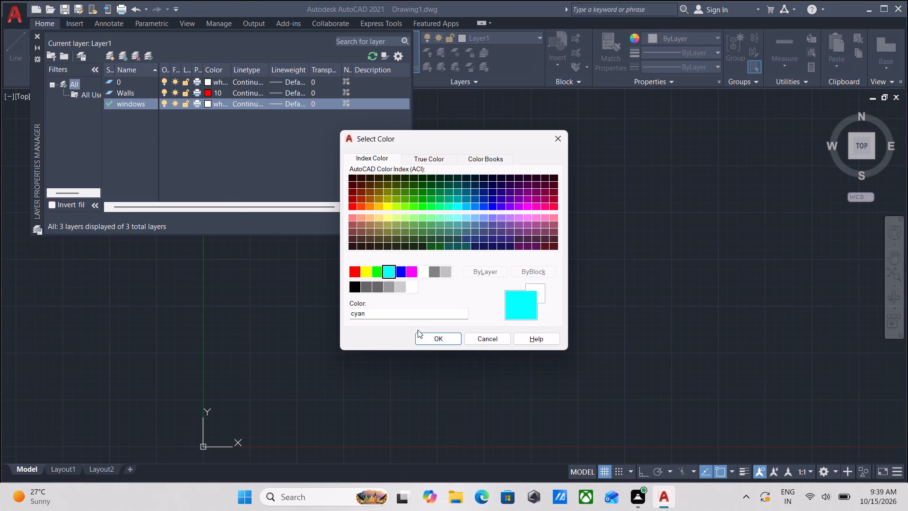
click(434, 342)
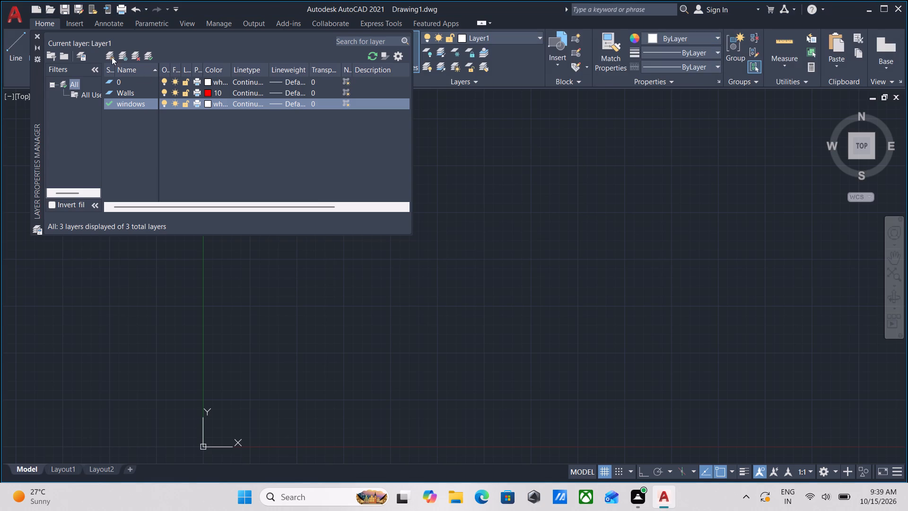
Create a new layer named Doors and set its colour to blue.
click(108, 52)
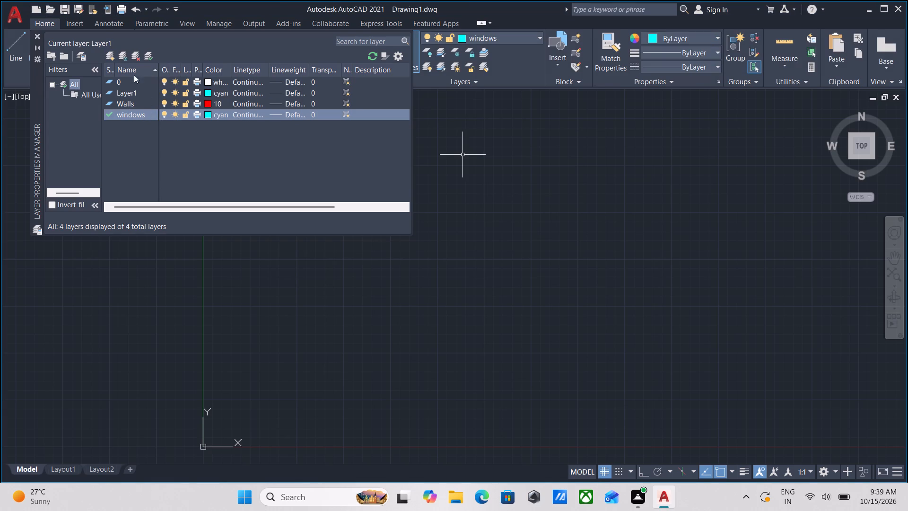
click(132, 93)
click(132, 93)
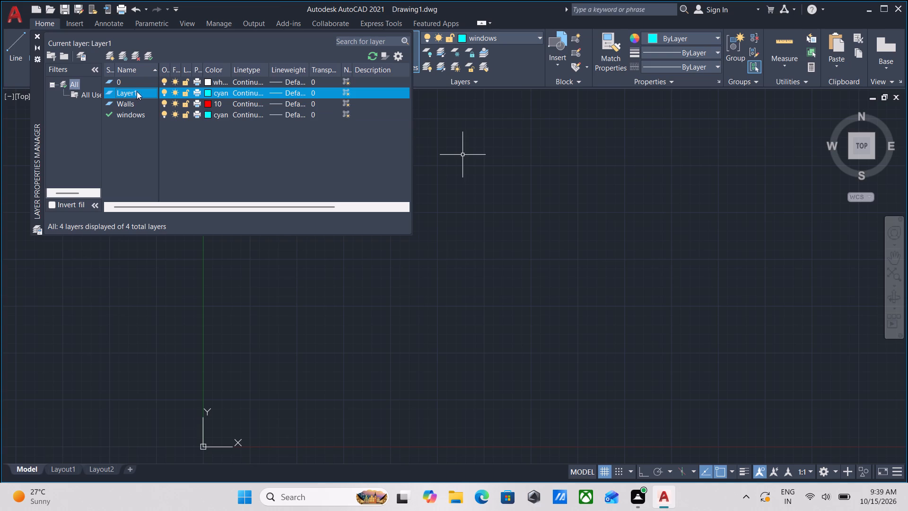
click(143, 91)
drag(143, 91, 108, 94)
key(shift+d)
text(oors)
click(207, 93)
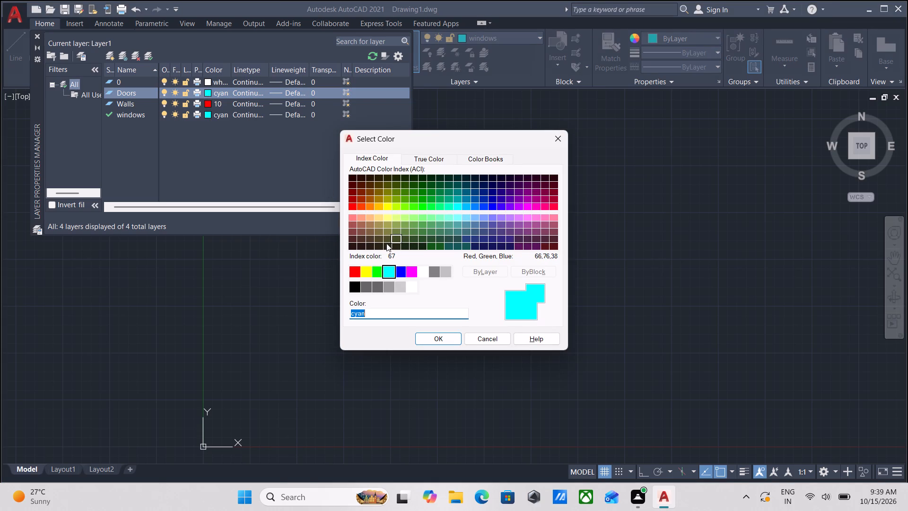
click(400, 271)
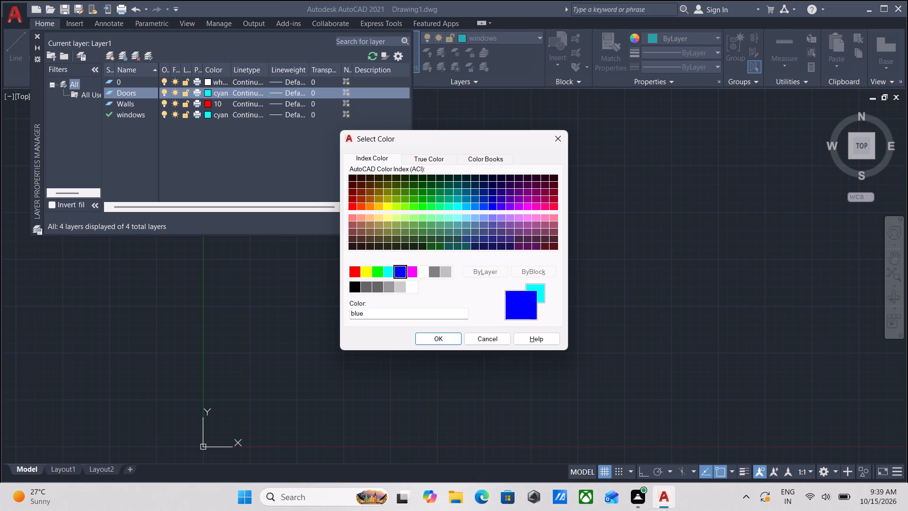
click(438, 340)
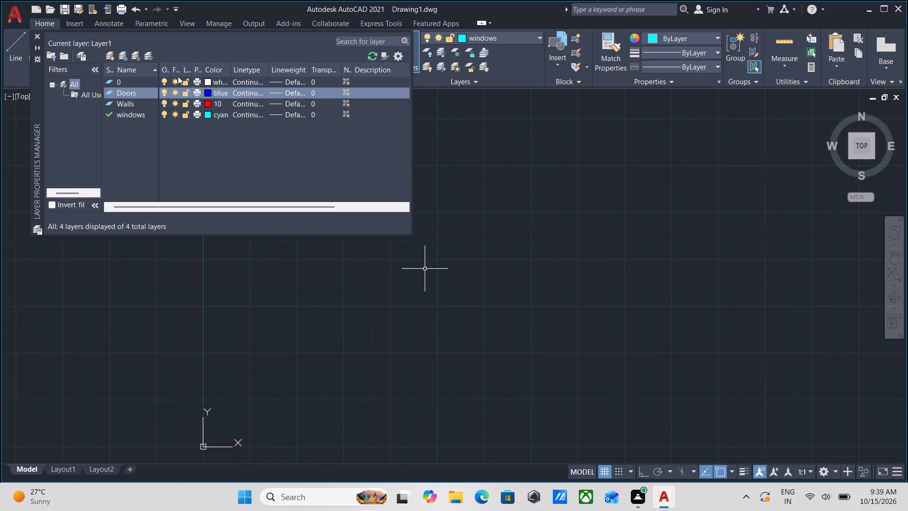
Create a new layer named stairs with colour index 11, and close the Layer Properties Manager.
click(109, 57)
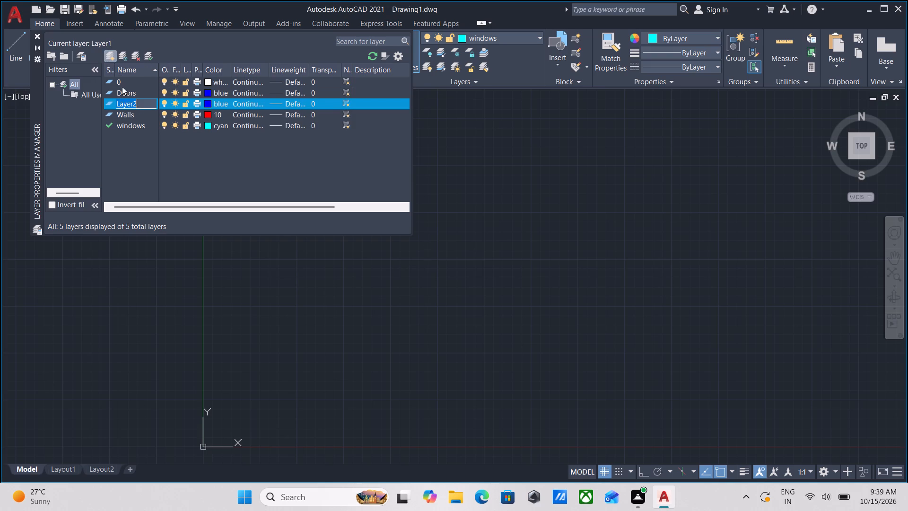
key(BackSpace)
text(stairs)
click(208, 105)
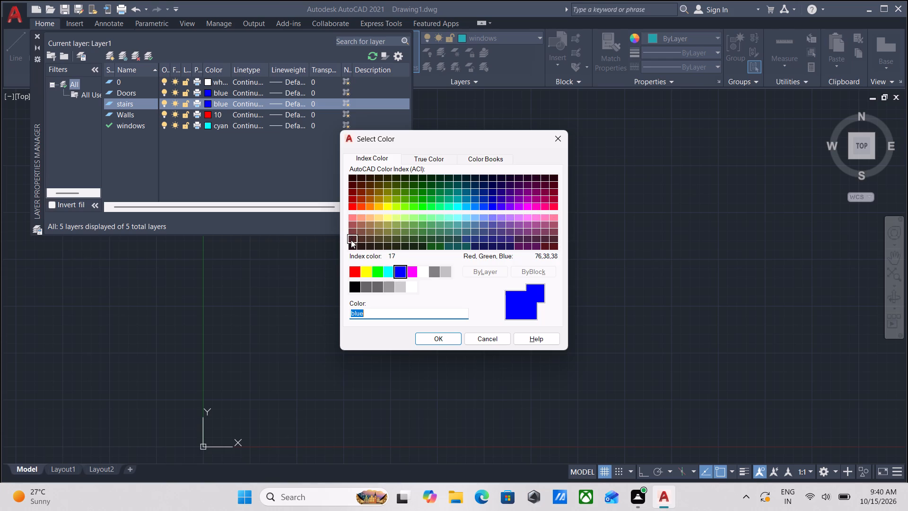
click(349, 217)
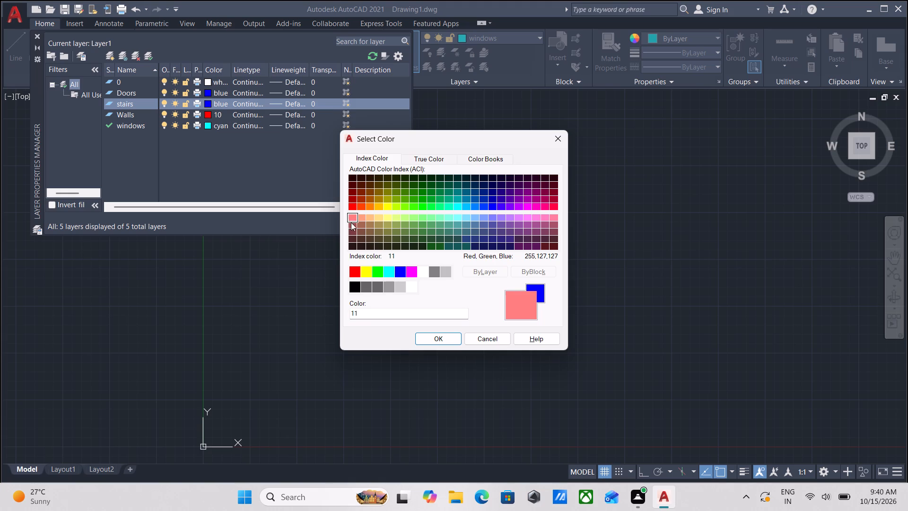
click(438, 334)
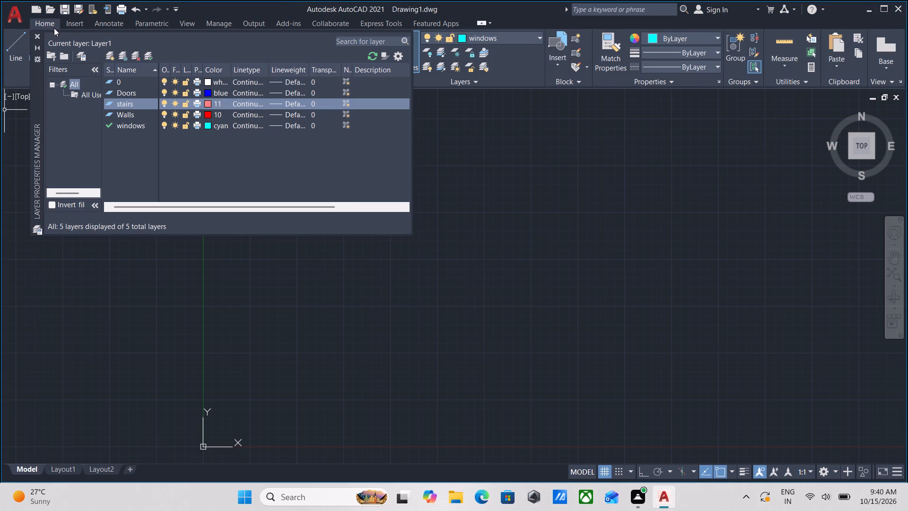
click(37, 33)
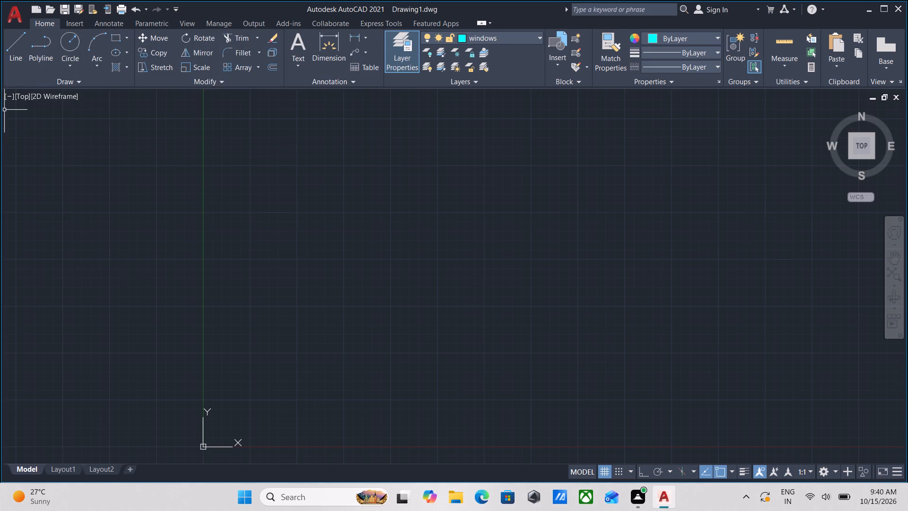
Make Walls the current layer.
scroll(536, 190, up, 2)
scroll(544, 183, down, 2)
middle_drag(537, 184, 466, 236)
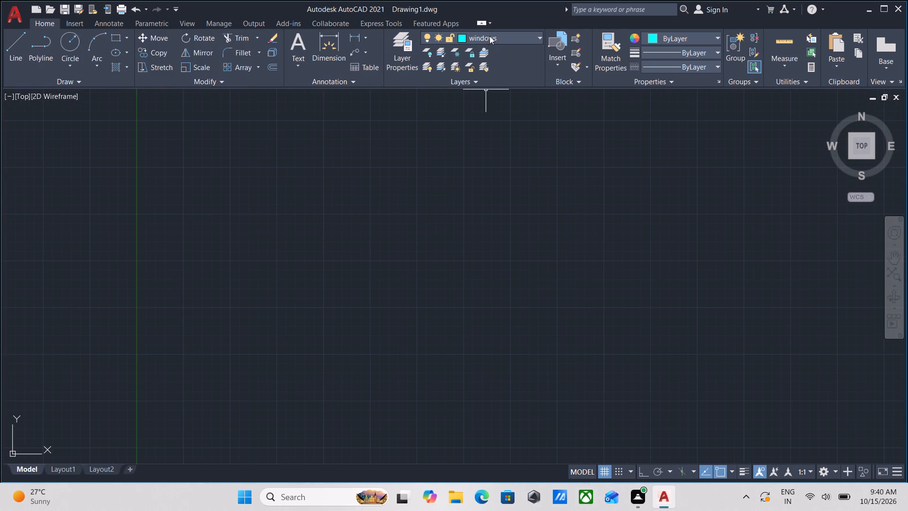
click(500, 36)
click(501, 95)
Set the current lineweight to 0.25 mm.
click(694, 55)
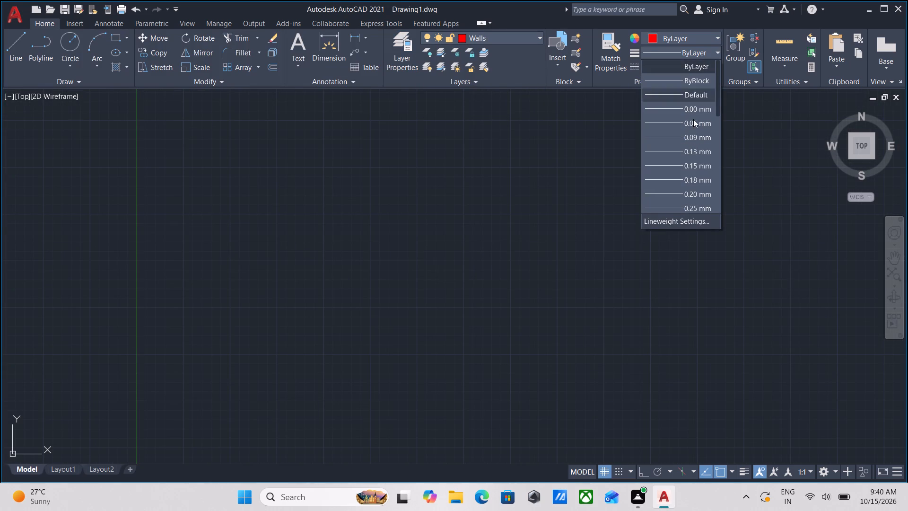
scroll(683, 201, down, 1)
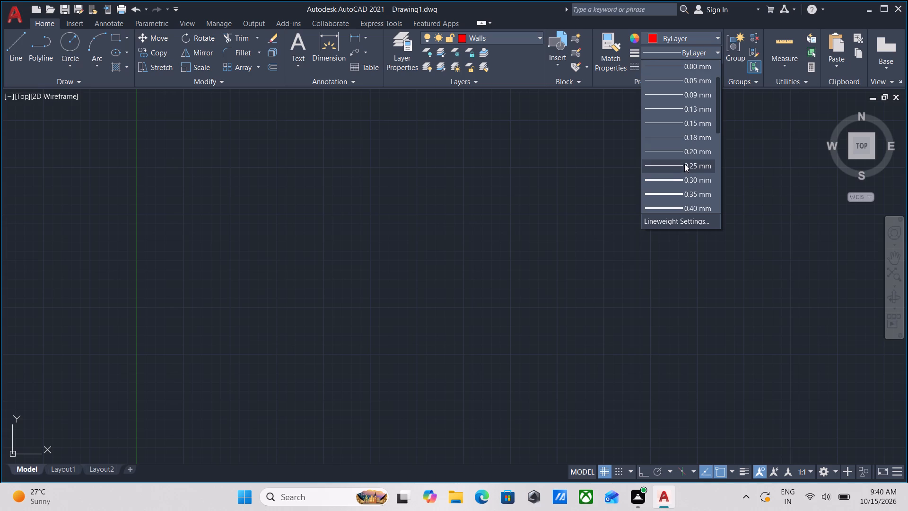
click(684, 164)
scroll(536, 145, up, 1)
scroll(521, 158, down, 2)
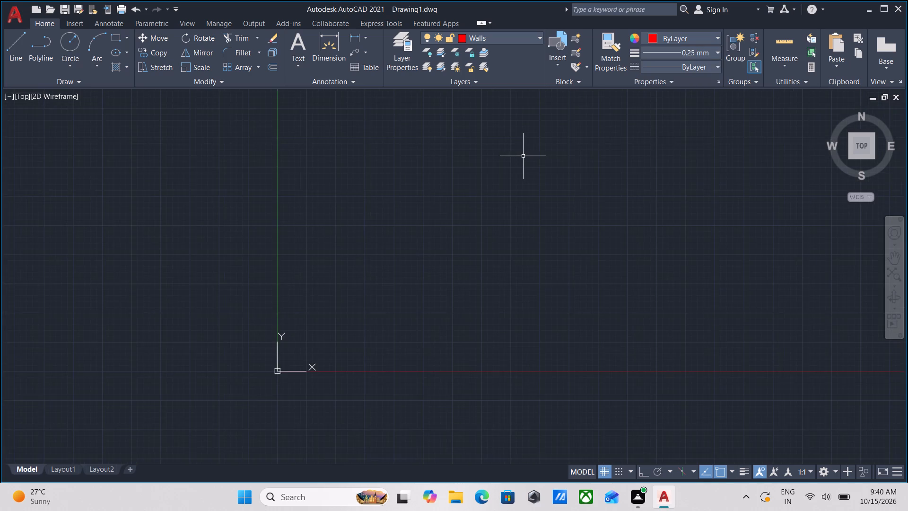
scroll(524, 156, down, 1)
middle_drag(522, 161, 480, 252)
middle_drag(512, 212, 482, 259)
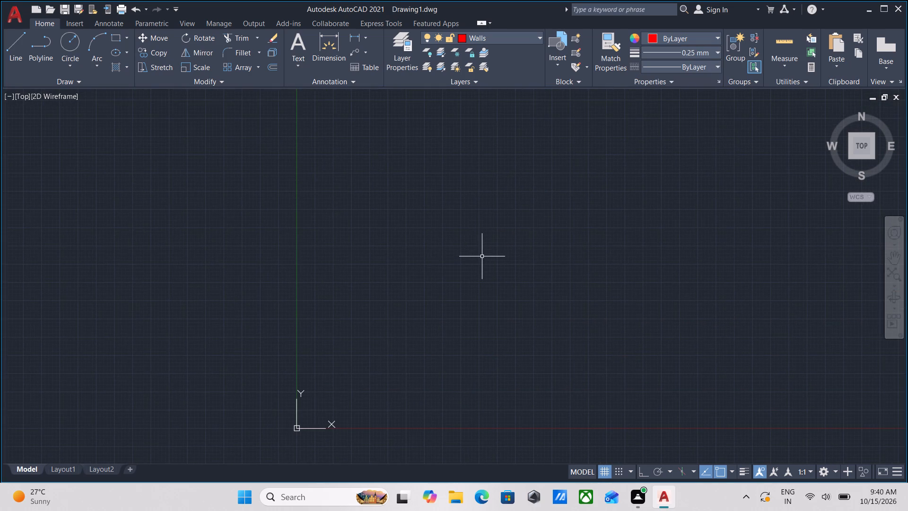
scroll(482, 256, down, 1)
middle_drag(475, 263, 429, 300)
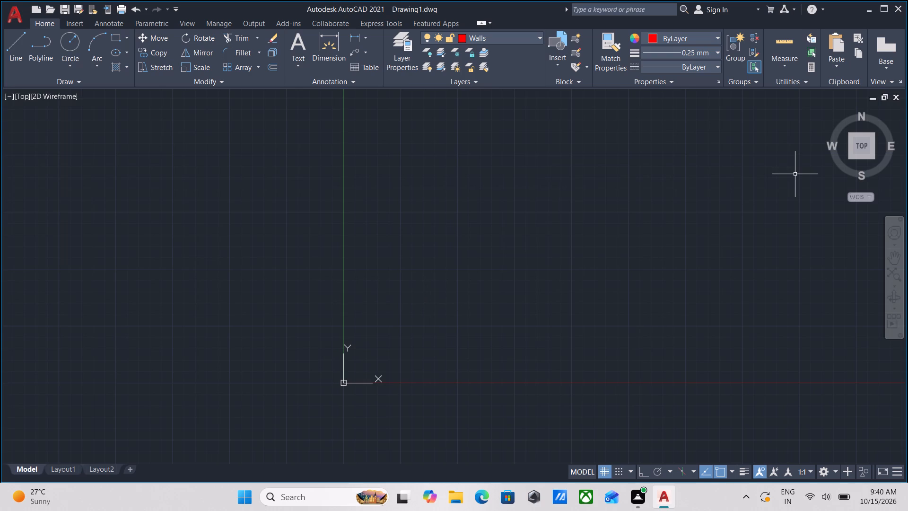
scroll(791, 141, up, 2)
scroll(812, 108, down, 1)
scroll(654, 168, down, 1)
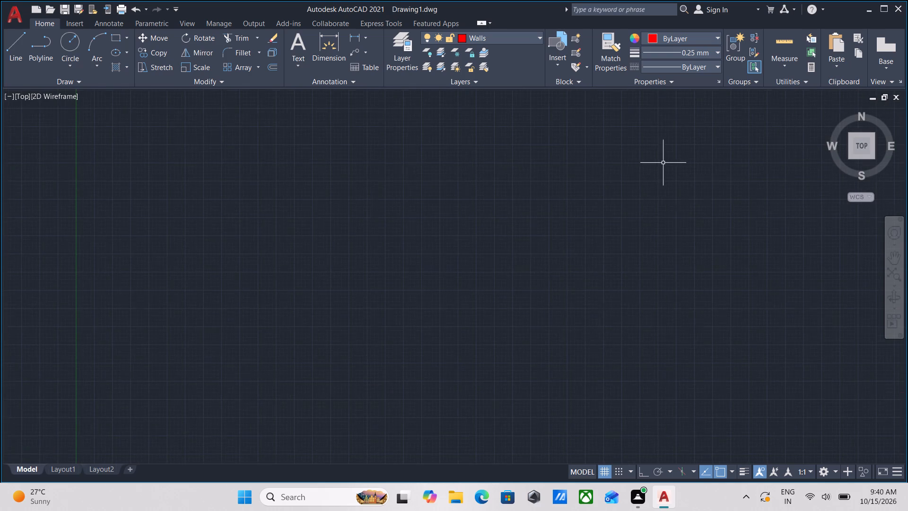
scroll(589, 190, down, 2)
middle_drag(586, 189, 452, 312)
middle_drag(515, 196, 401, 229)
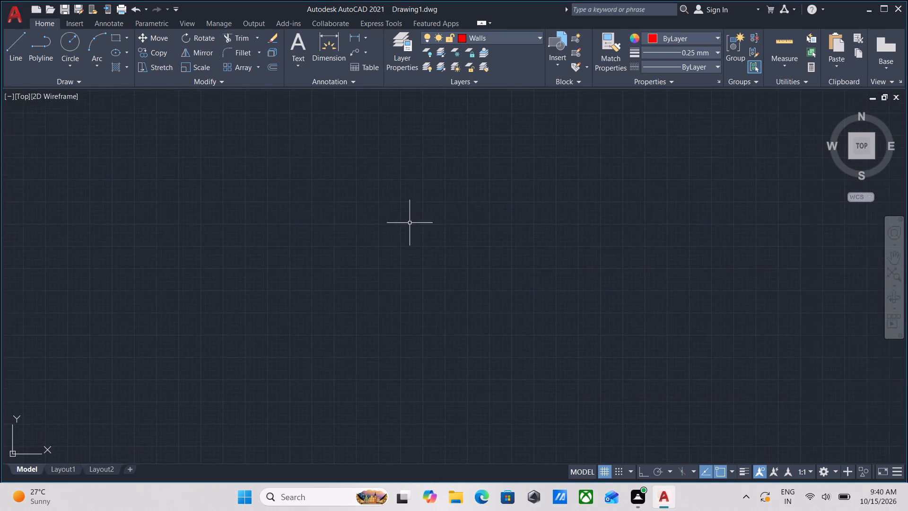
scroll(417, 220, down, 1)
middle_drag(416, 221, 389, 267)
Turn Ortho on and draw a vertical construction line (XLINE) on the Walls layer in the empty drawing area.
key(x)
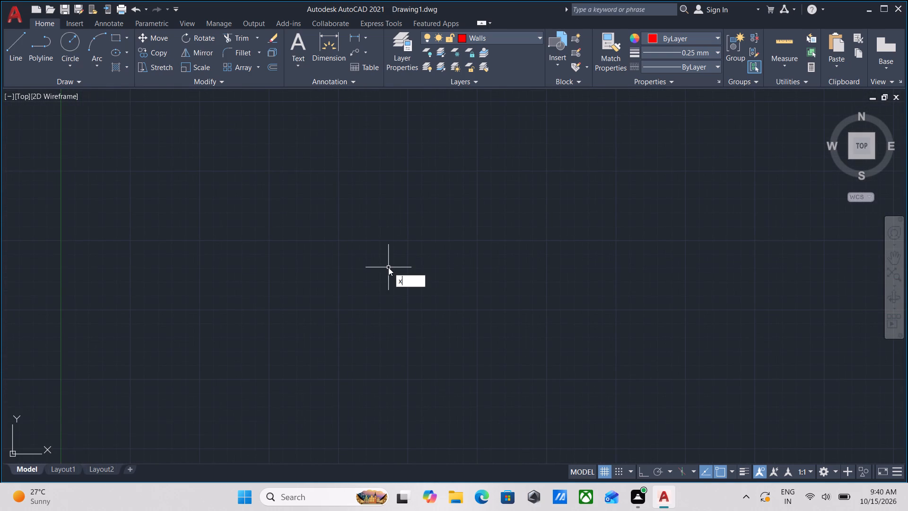
key(l)
key(Return)
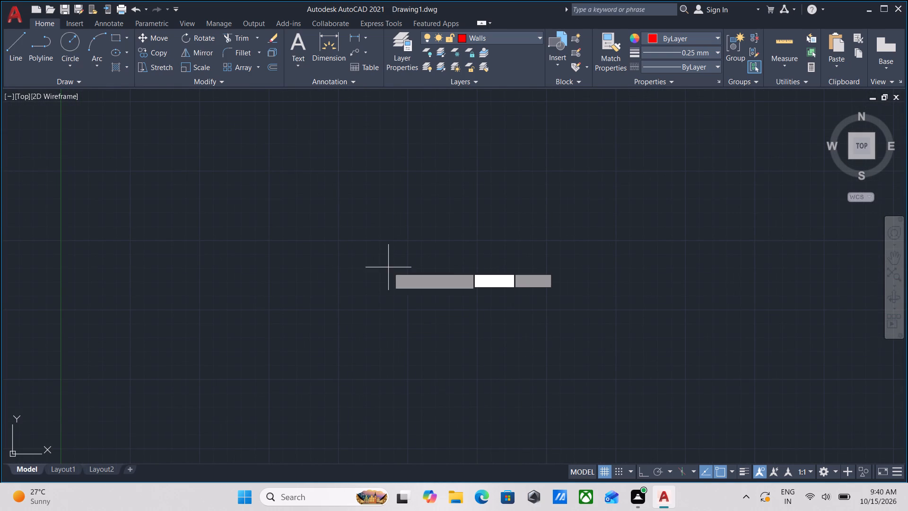
click(405, 225)
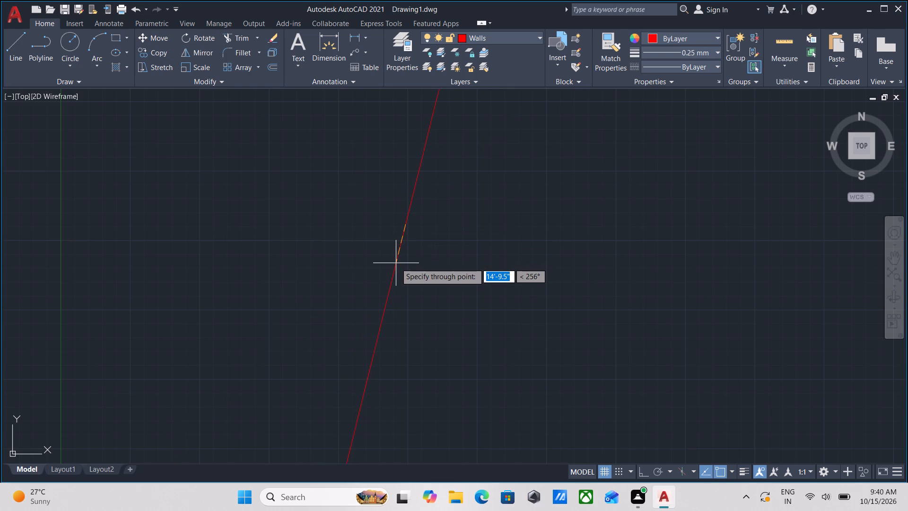
key(F8)
click(411, 250)
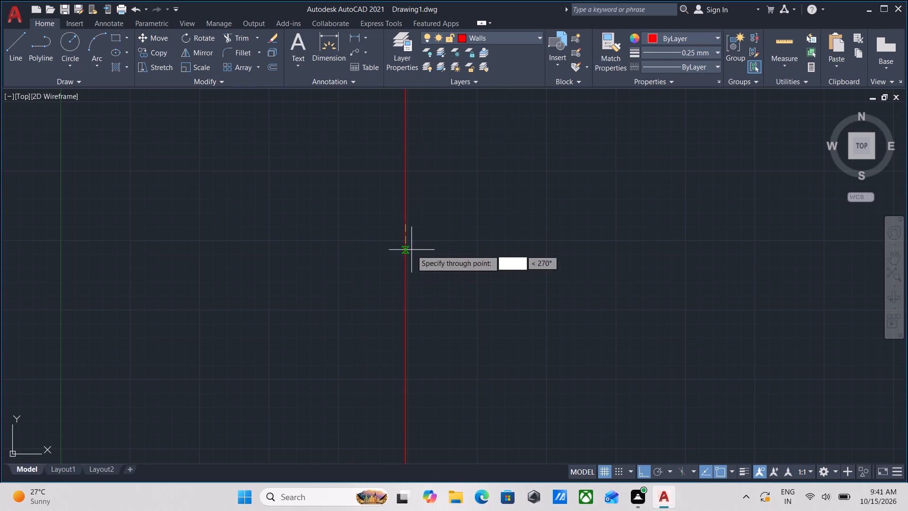
key(Escape)
Offset the vertical construction line by 9 inches toward positive X to form the wall's second face.
drag(454, 275, 448, 269)
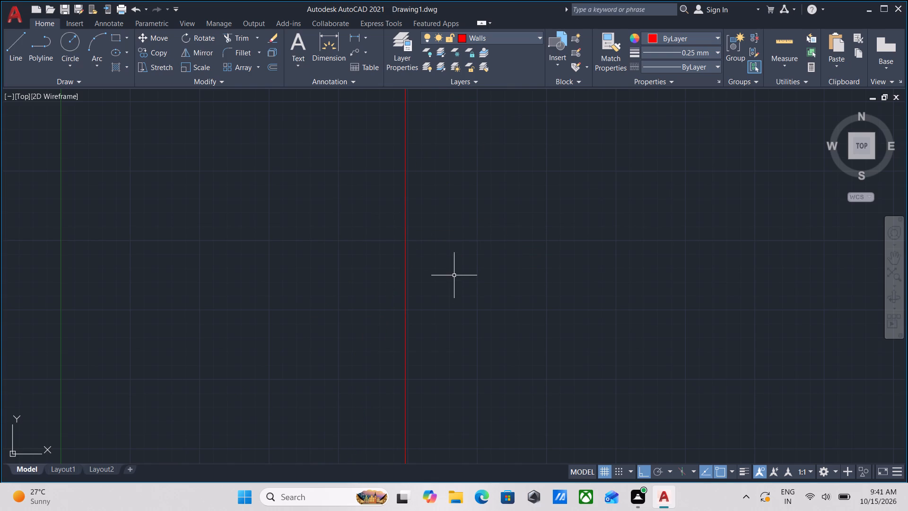
click(380, 190)
key(o)
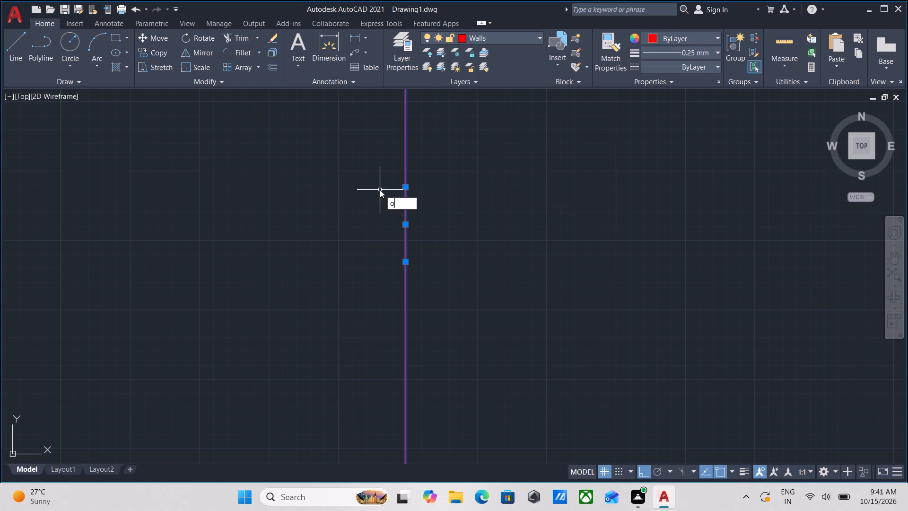
key(Return)
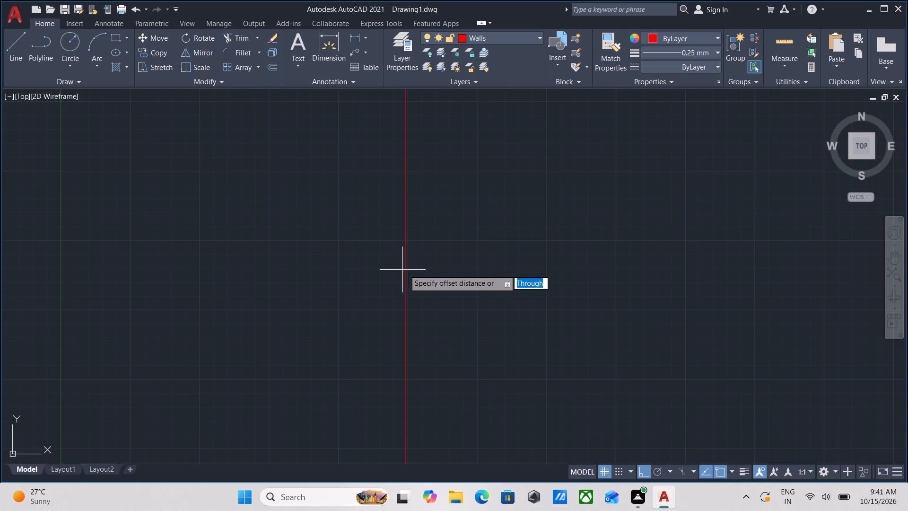
click(404, 270)
click(442, 271)
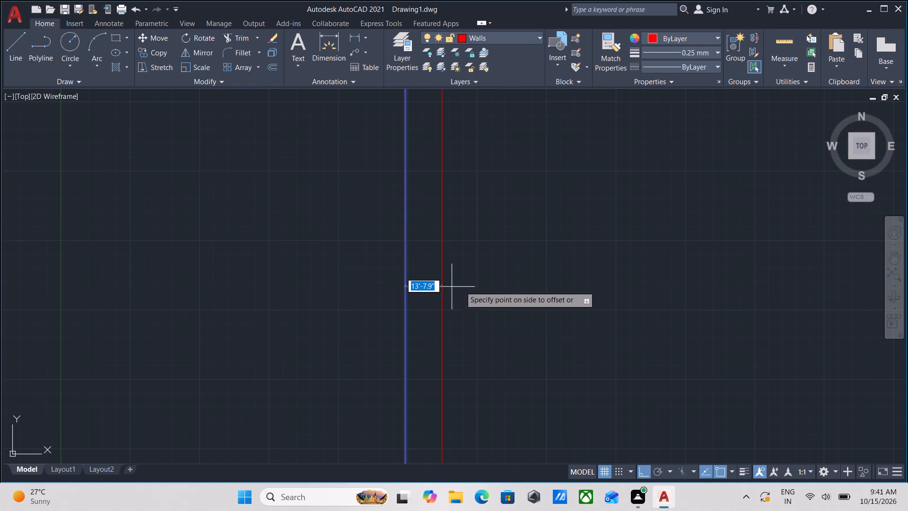
key(9)
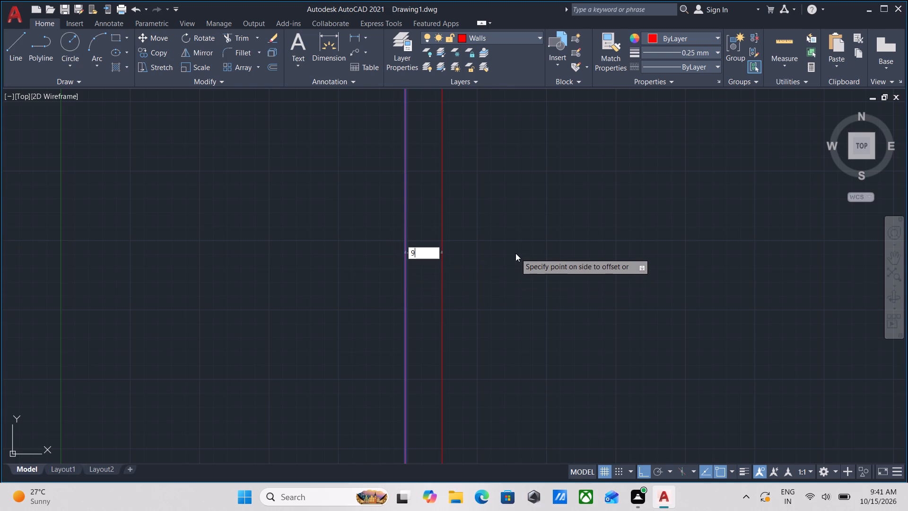
key(Return)
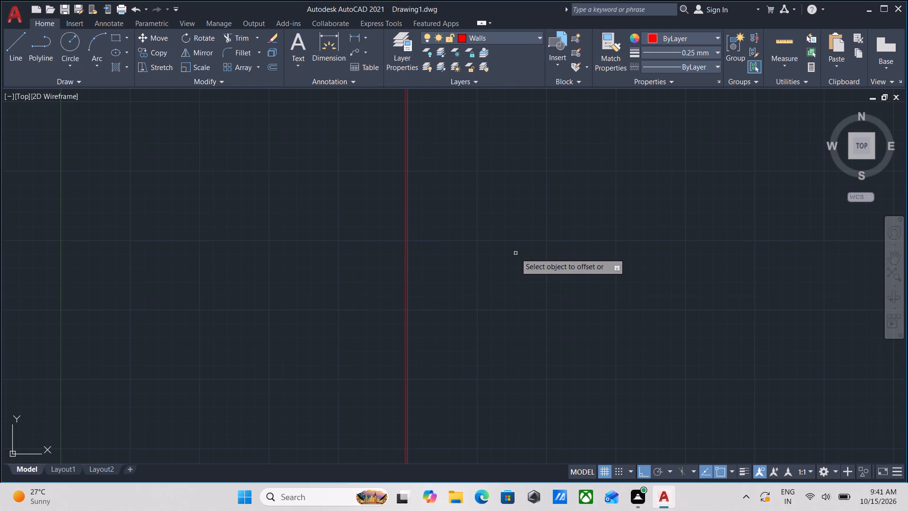
scroll(424, 159, up, 3)
scroll(366, 244, up, 4)
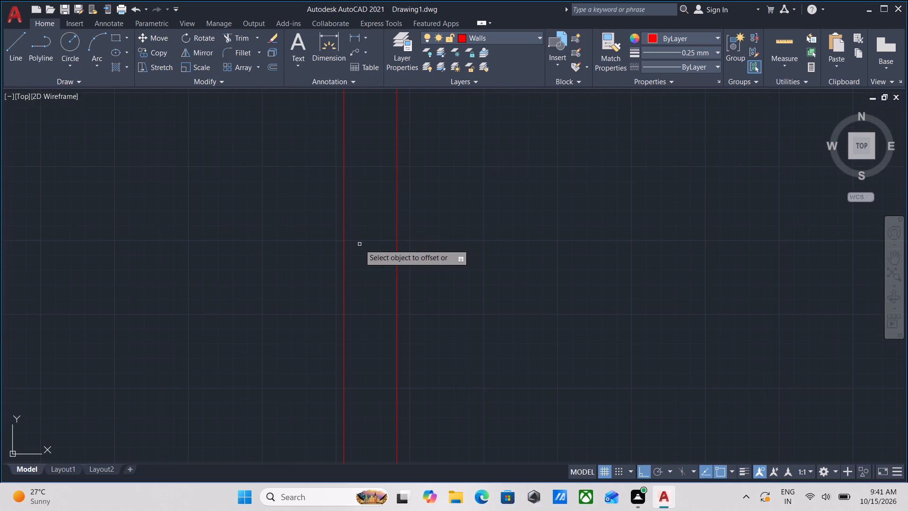
scroll(412, 221, down, 5)
middle_drag(468, 208, 422, 227)
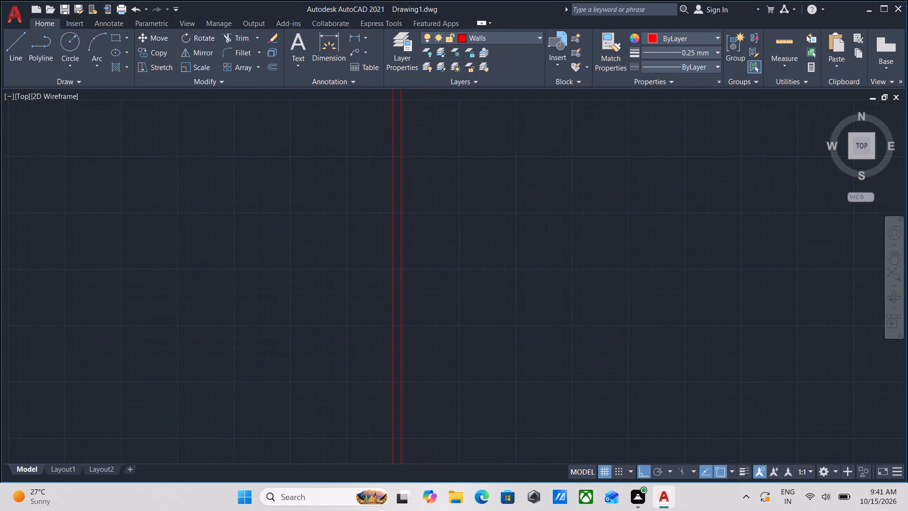
scroll(422, 227, down, 1)
key(Escape)
Draw a horizontal construction line (XLINE) through a point on the original vertical line, crossing both vertical wall lines.
key(x)
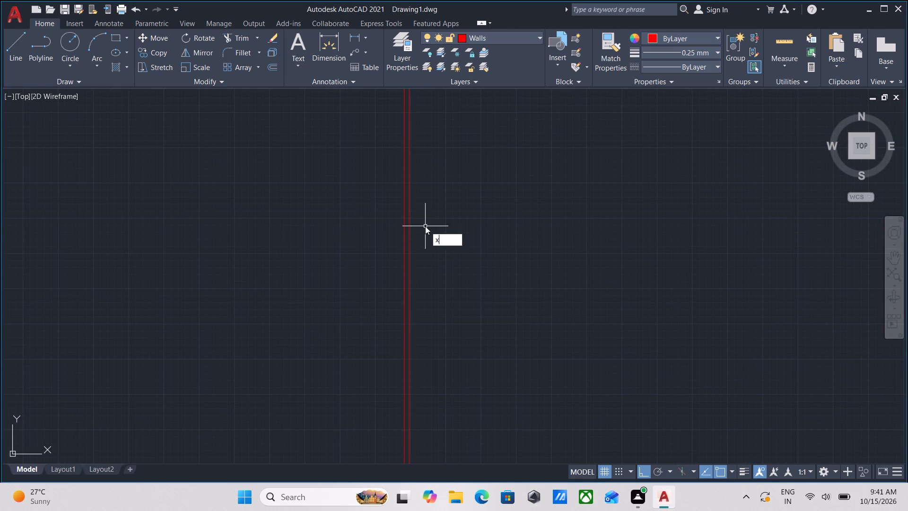
key(l)
key(Return)
scroll(402, 224, up, 3)
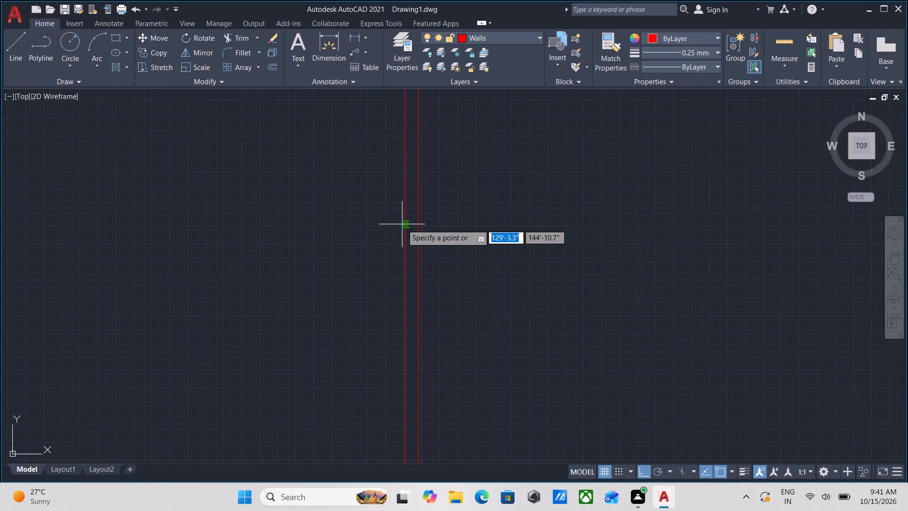
click(404, 223)
click(265, 221)
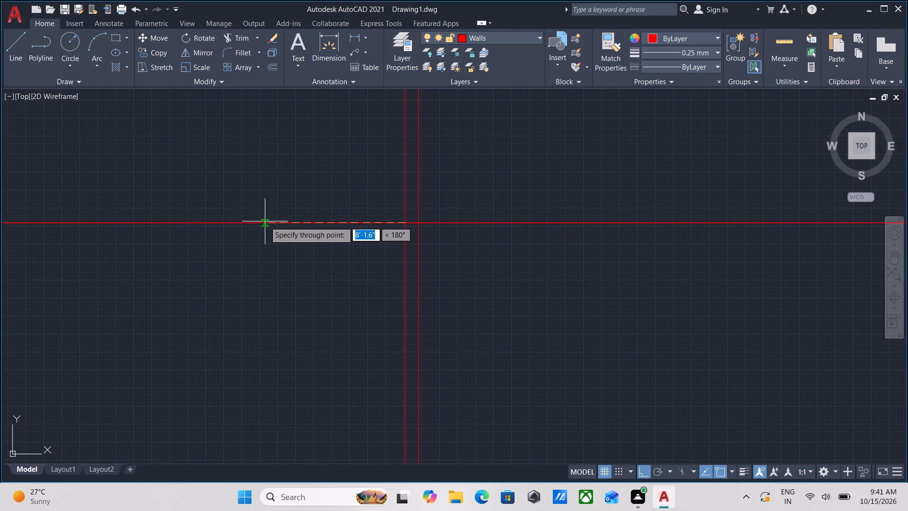
key(Escape)
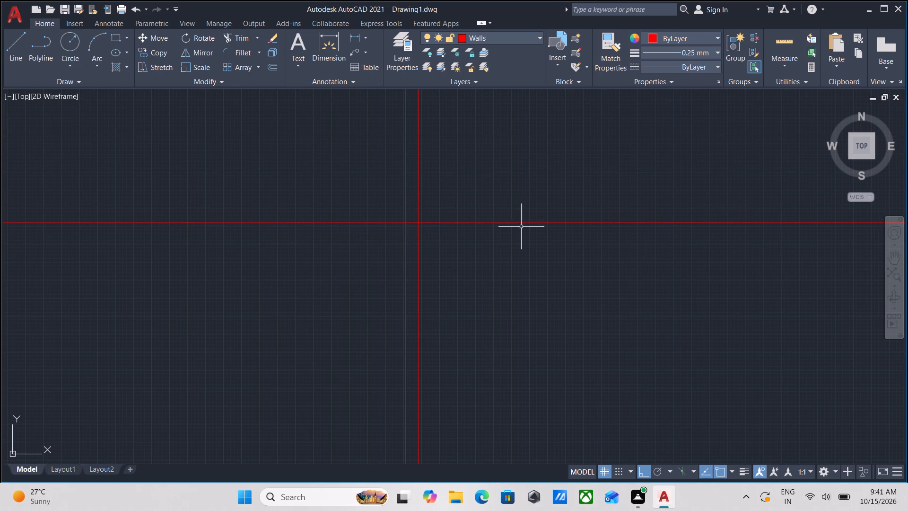
Offset the horizontal construction line to form the second face of the horizontal wall.
drag(521, 244, 512, 226)
click(487, 179)
key(o)
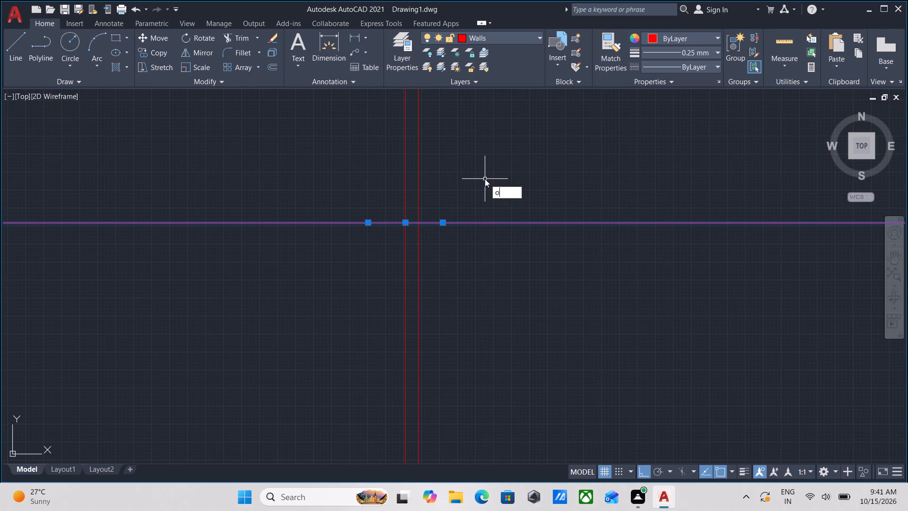
key(Return)
click(516, 225)
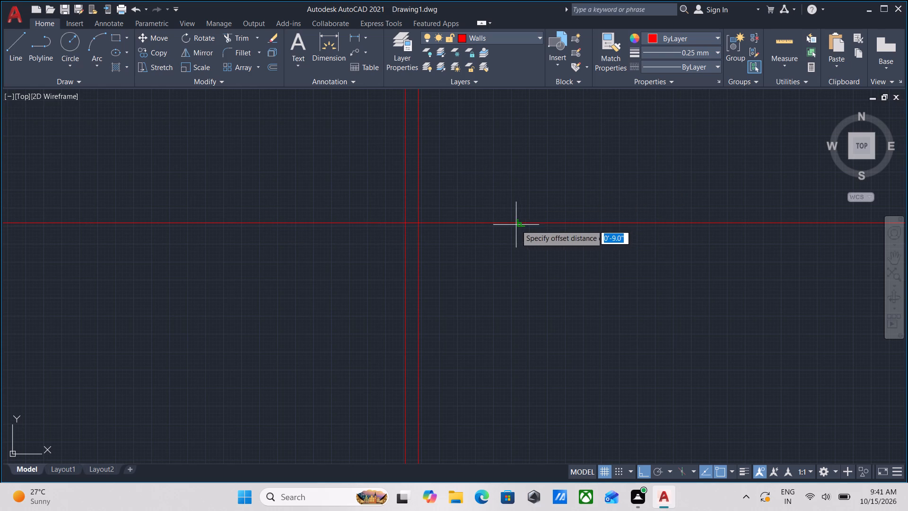
click(514, 257)
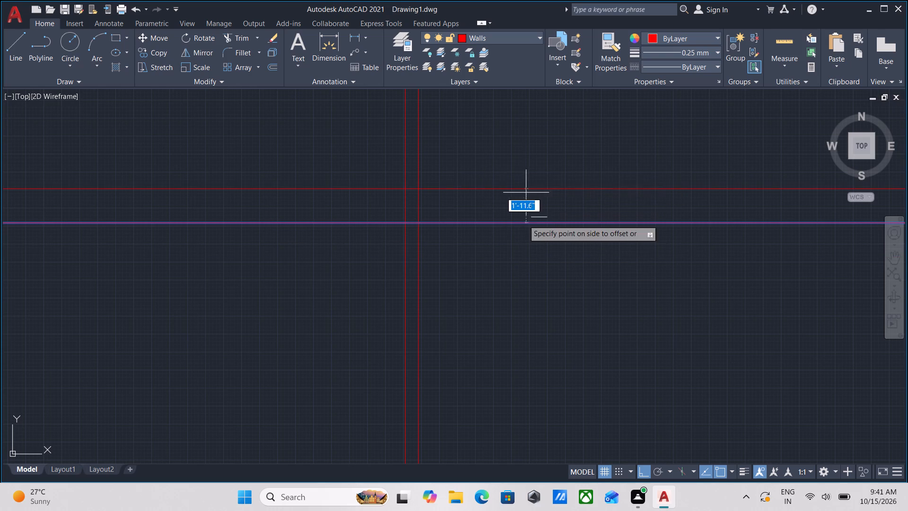
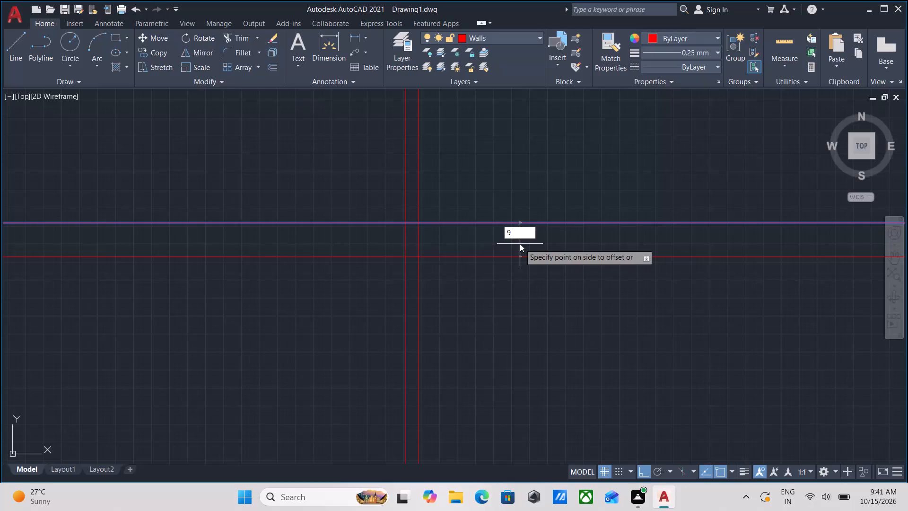
Complete the horizontal construction line's offset at 9 inches toward negative Y for the second wall face.
key(Return)
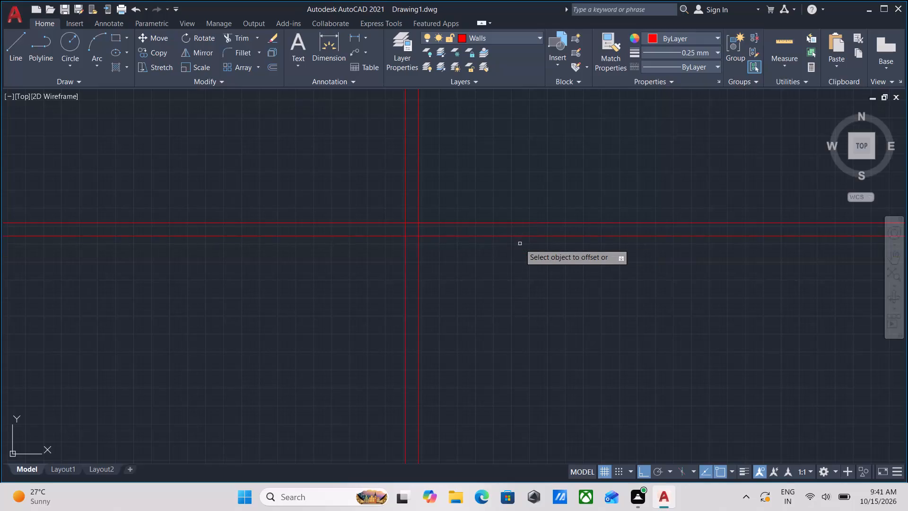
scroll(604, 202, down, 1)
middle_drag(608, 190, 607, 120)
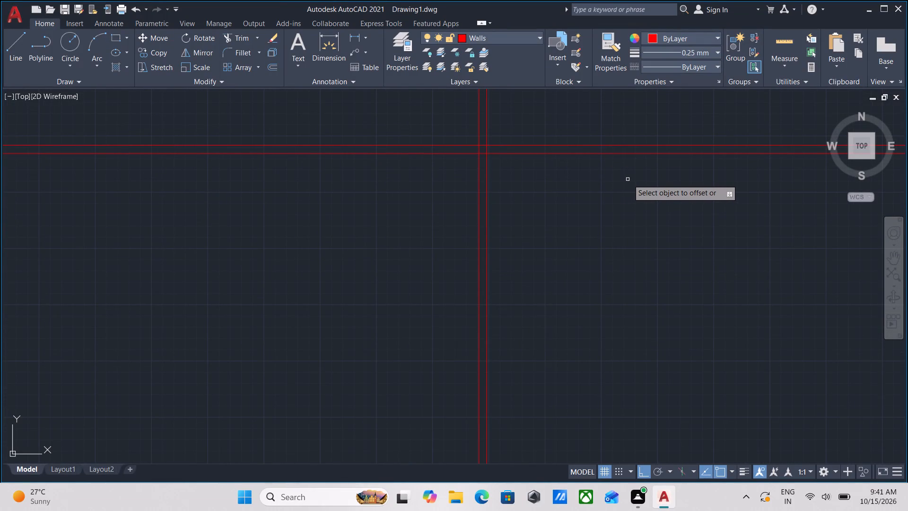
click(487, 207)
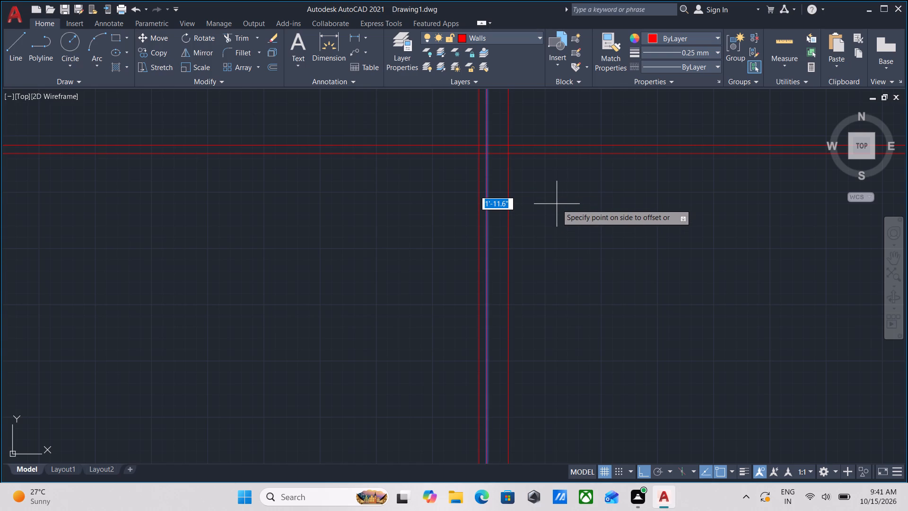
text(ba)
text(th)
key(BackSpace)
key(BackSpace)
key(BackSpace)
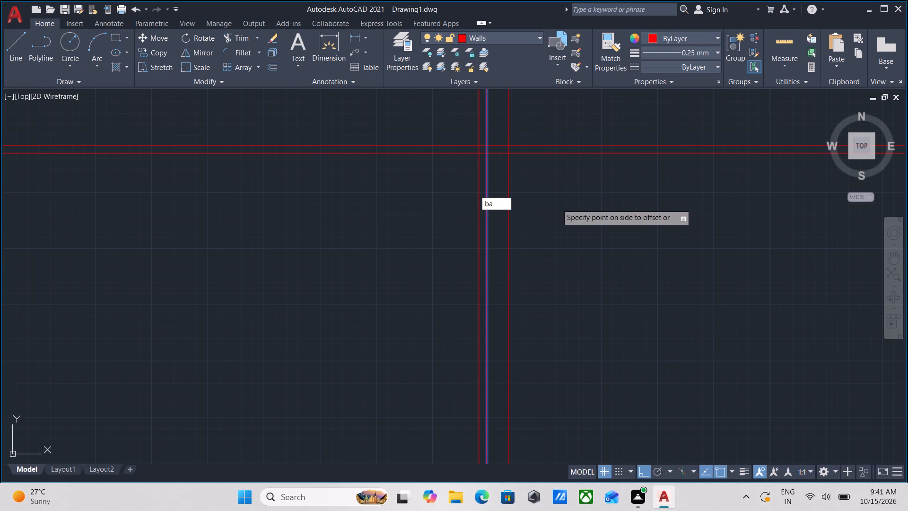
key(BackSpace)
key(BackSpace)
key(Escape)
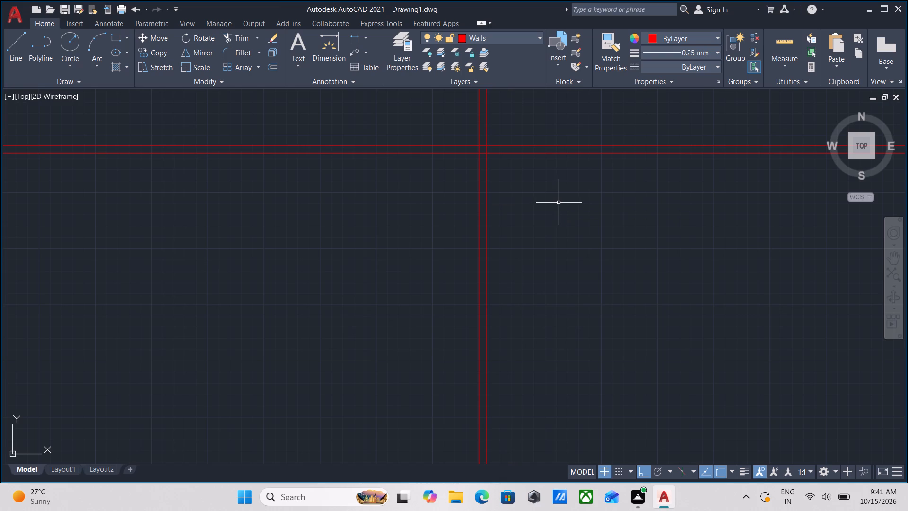
Offset the vertical wall's inner face line, on its positive X side, by 10' toward positive X.
scroll(515, 219, up, 2)
click(509, 207)
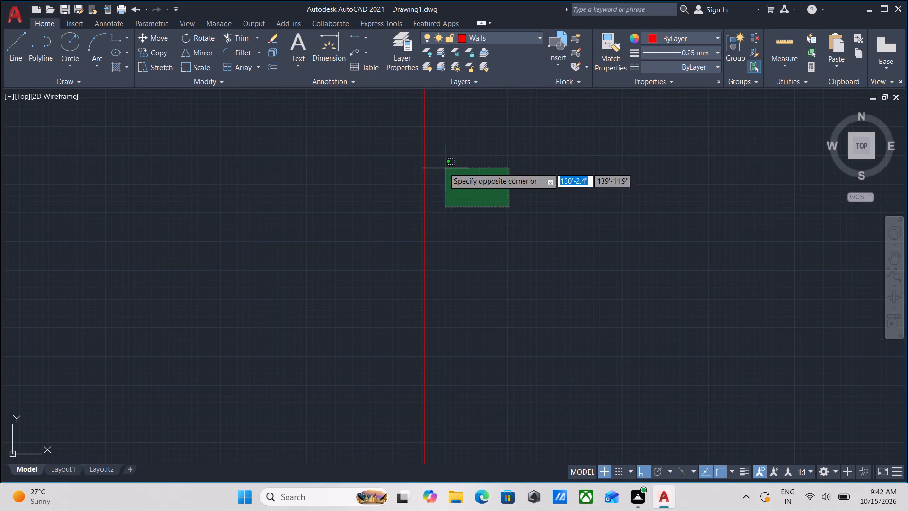
click(432, 166)
key(o)
key(Return)
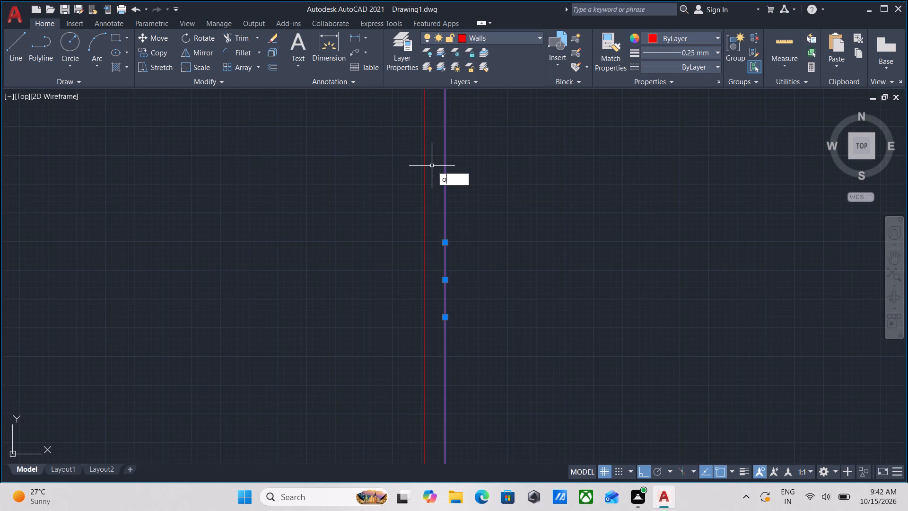
click(446, 200)
click(544, 214)
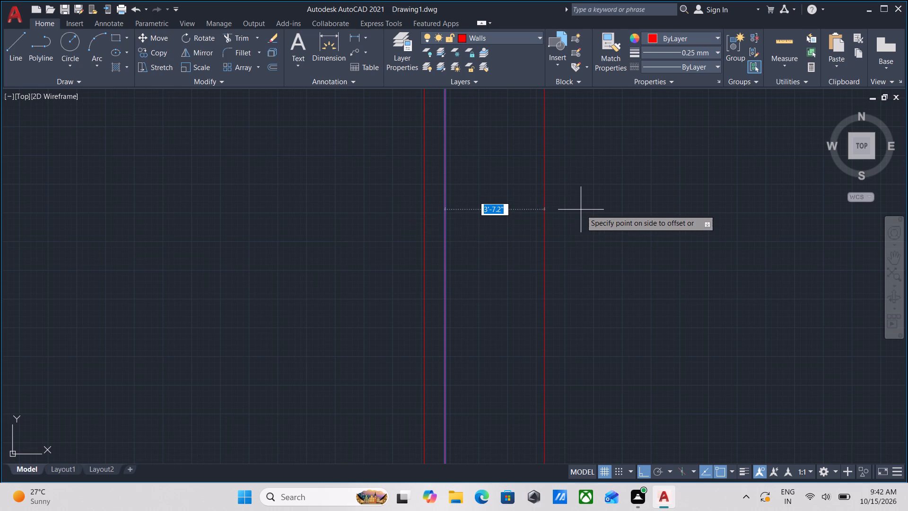
key(1)
text(0')
key(Return)
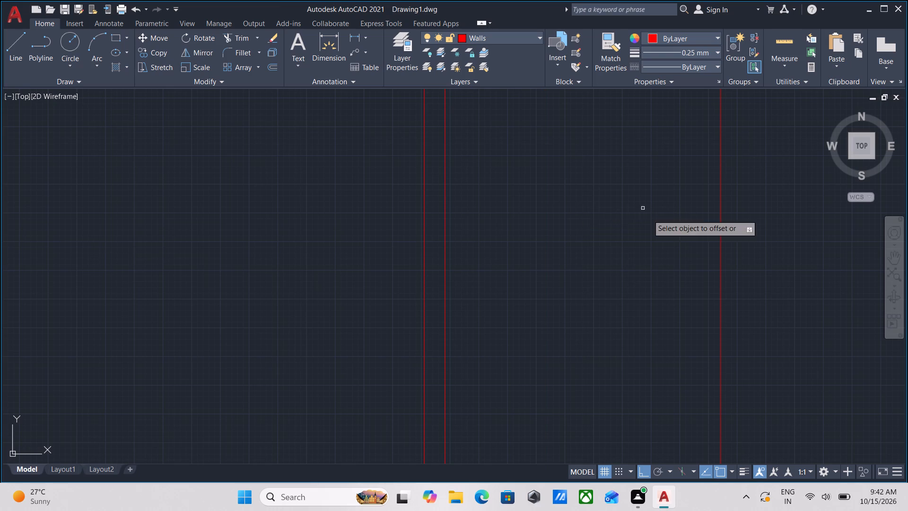
Offset the new vertical line by 9 inches toward positive X to form the second vertical wall.
scroll(643, 222, down, 3)
middle_drag(639, 218, 499, 225)
scroll(539, 247, up, 2)
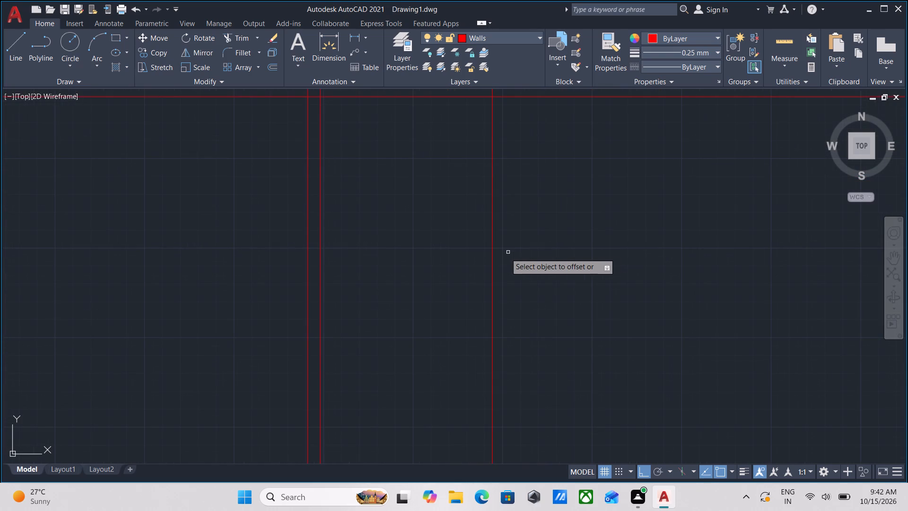
click(493, 256)
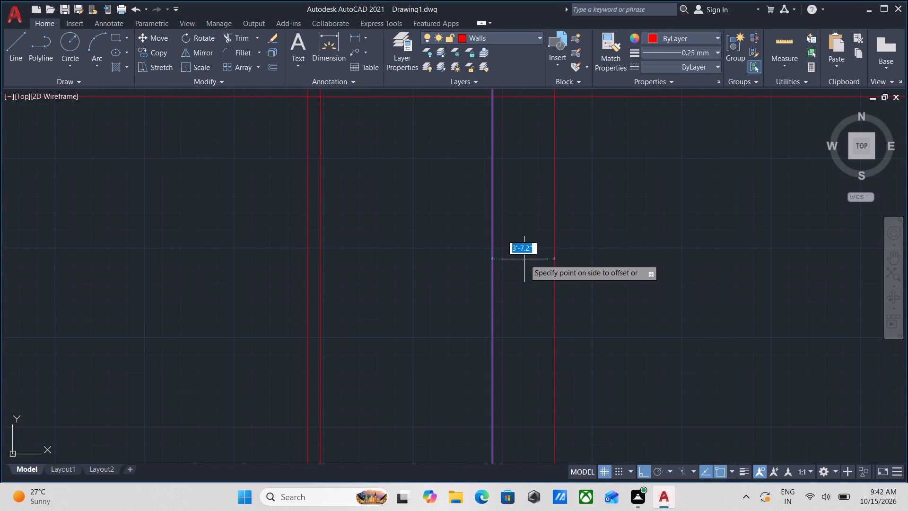
key(9)
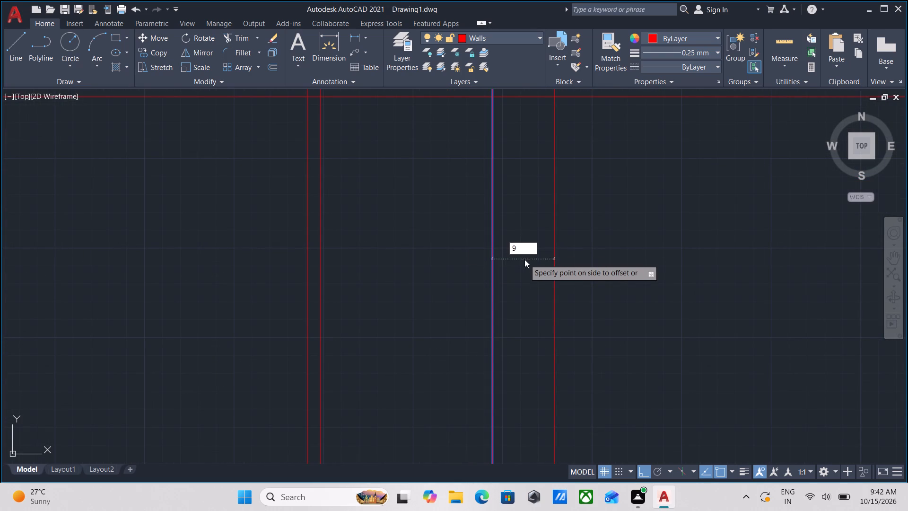
key(Return)
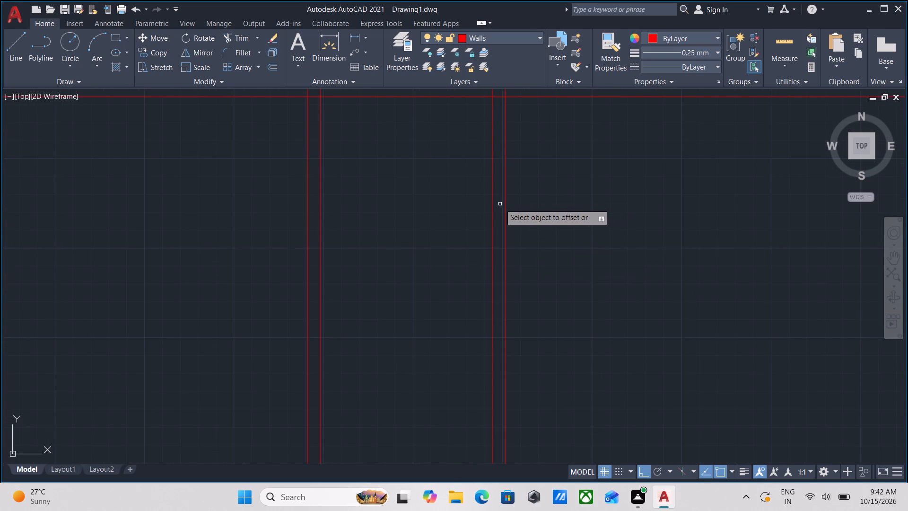
Form a third vertical wall by offsetting the second wall's far face 7' toward positive X and the resulting line another 9 inches.
click(505, 206)
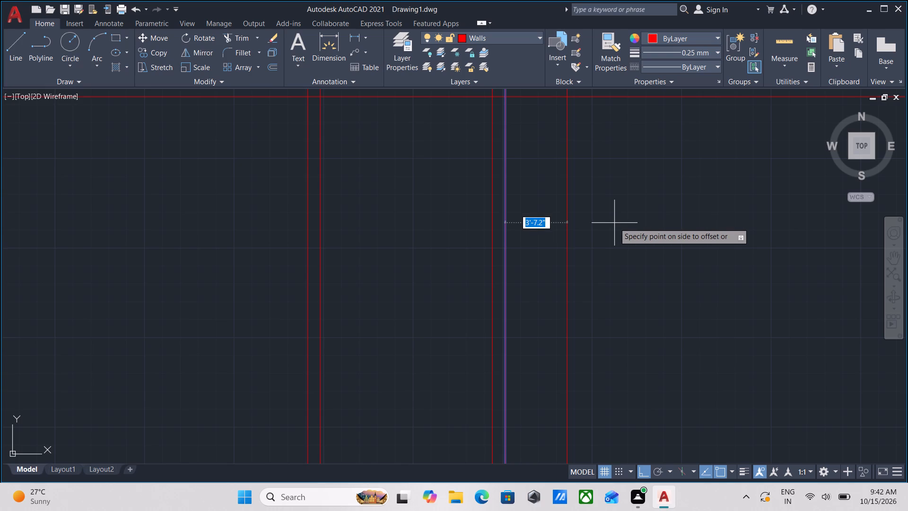
text(7')
key(Return)
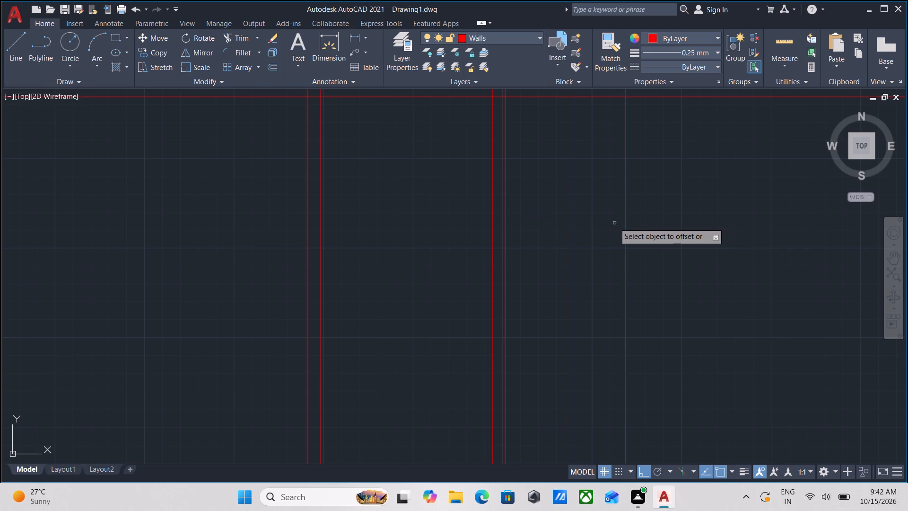
click(625, 218)
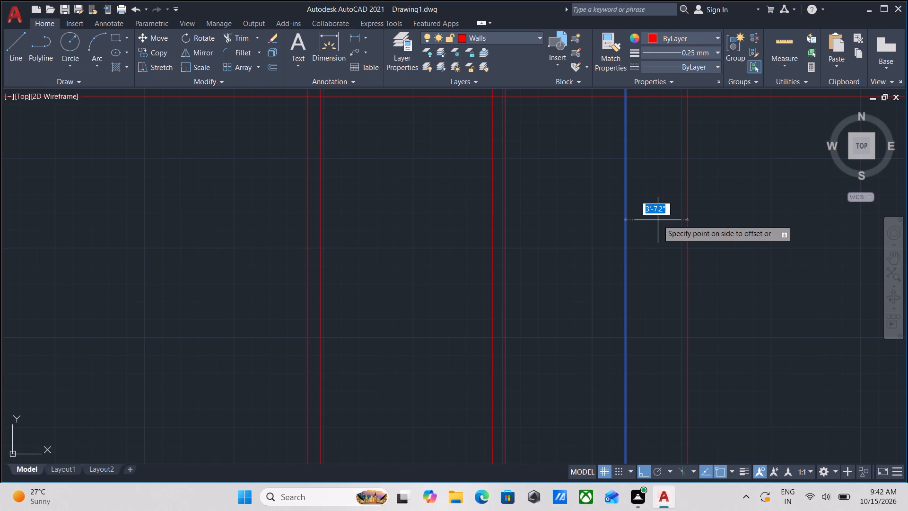
key(9)
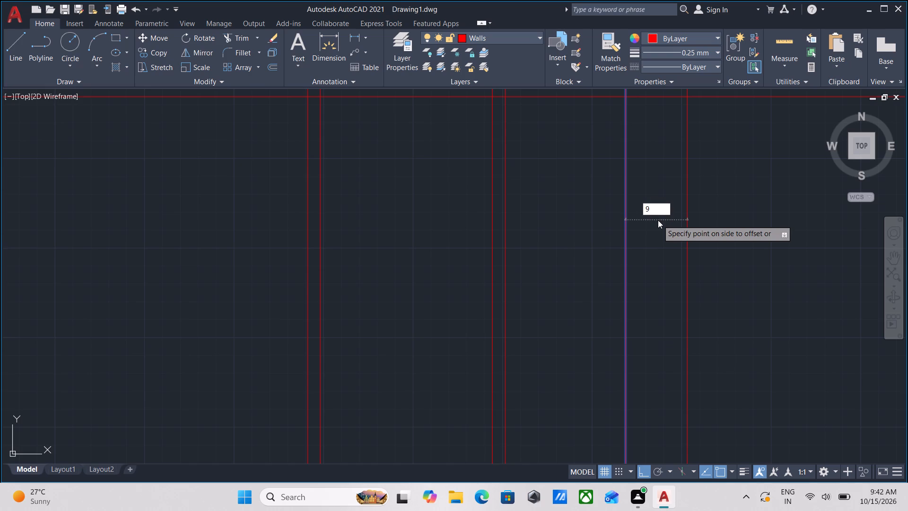
key(Return)
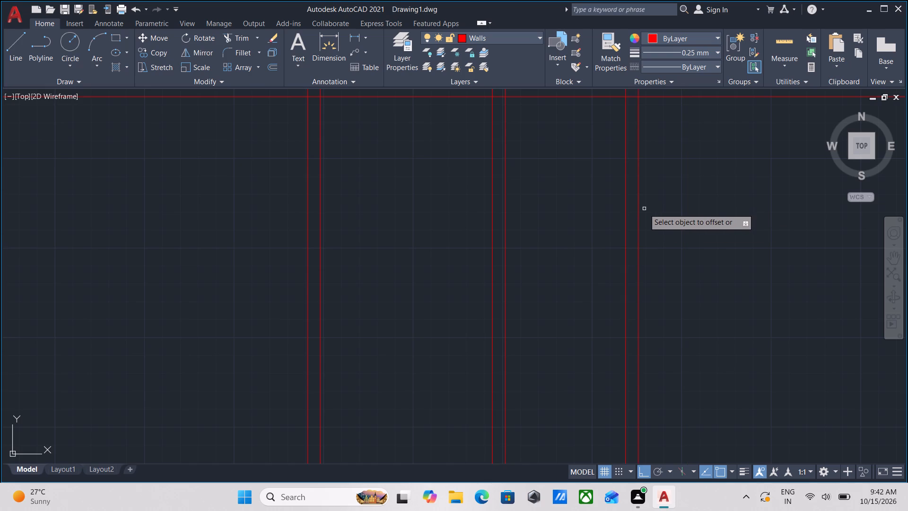
click(639, 221)
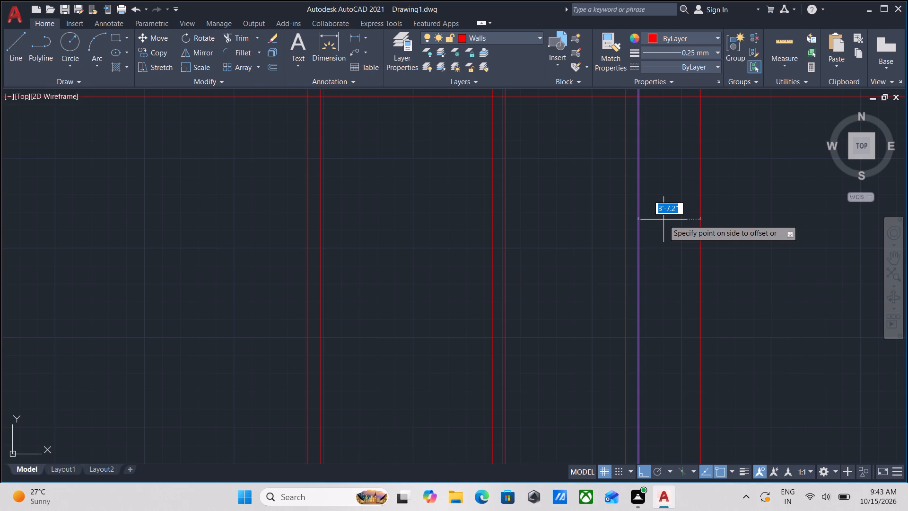
key(Escape)
Trim the vertical lines above the horizontal wall and the horizontal lines extending beyond the first vertical wall on its negative X side.
middle_drag(422, 169, 433, 251)
scroll(433, 251, down, 1)
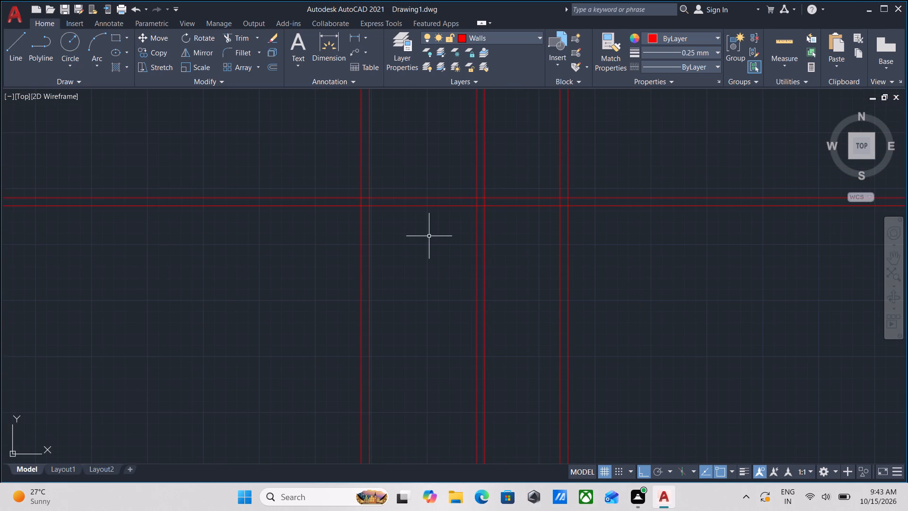
key(t)
key(r)
key(Return)
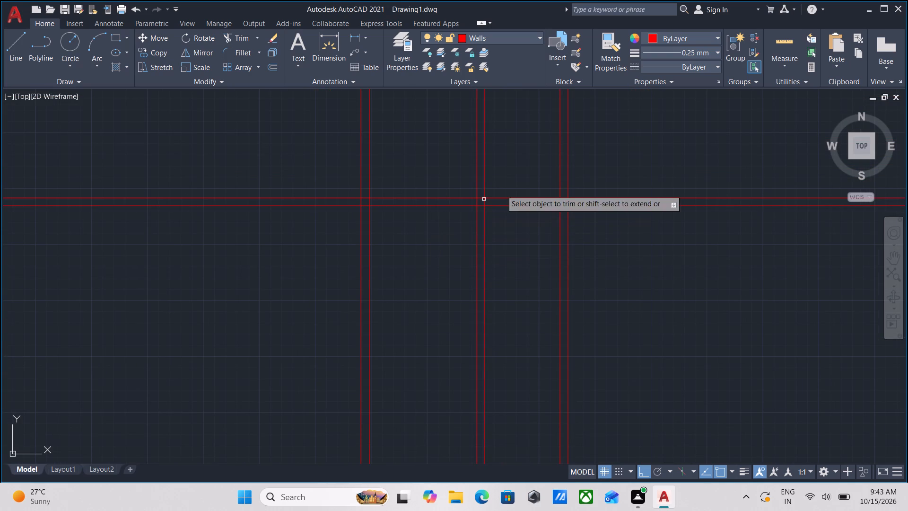
click(592, 165)
click(295, 151)
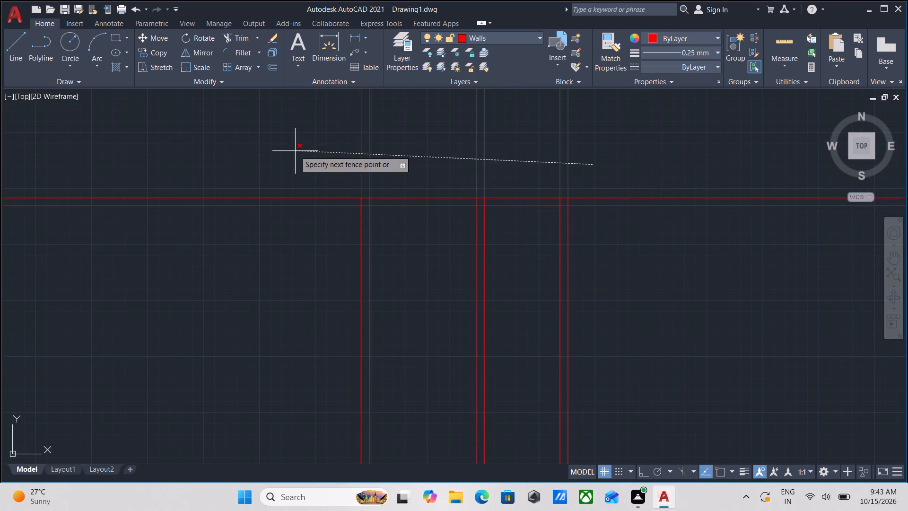
click(274, 166)
click(273, 249)
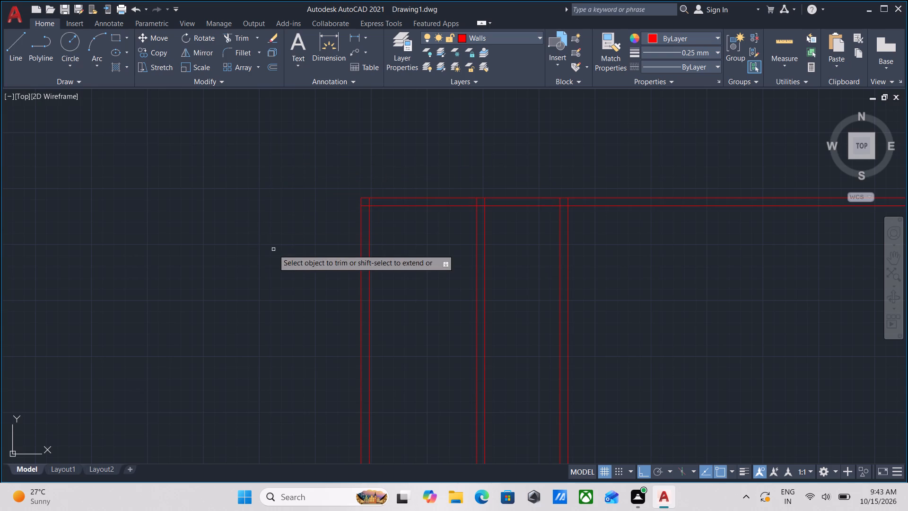
key(Escape)
Offset the lower face line of the horizontal wall by 9' toward negative Y.
scroll(438, 209, up, 3)
drag(437, 216, 433, 206)
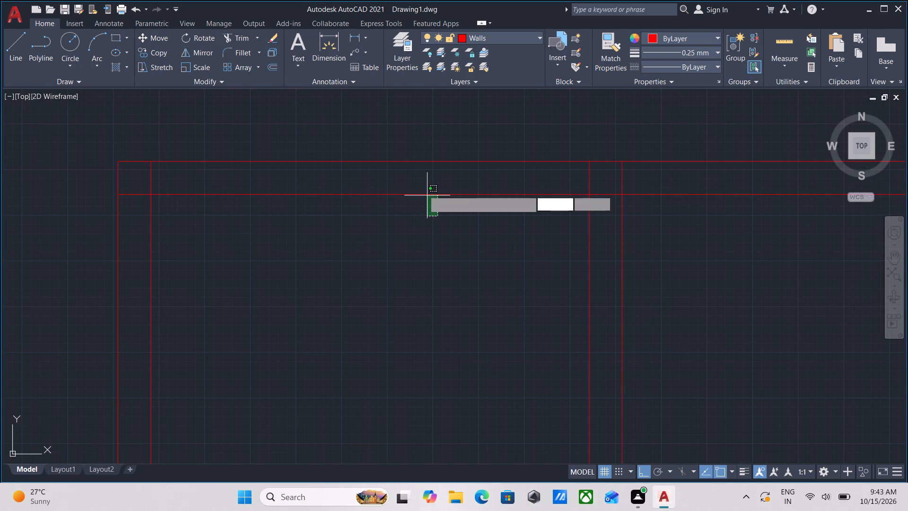
click(402, 171)
key(o)
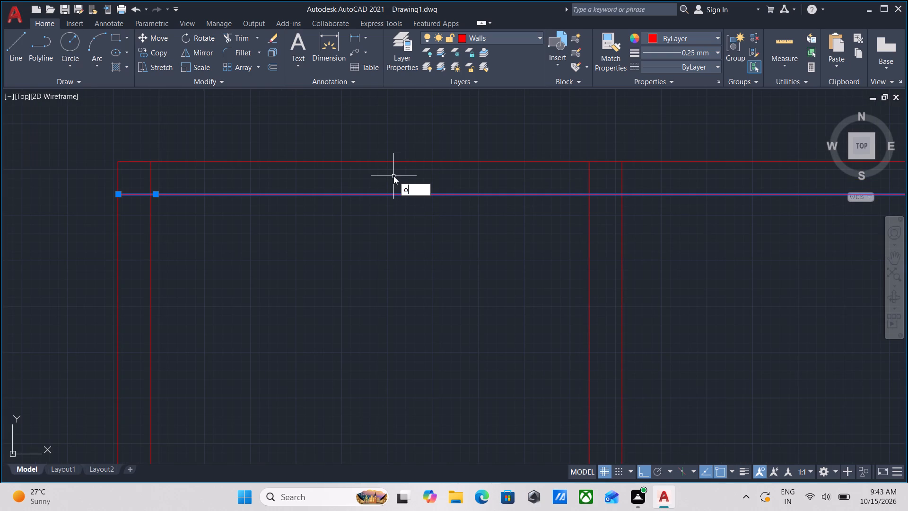
key(Return)
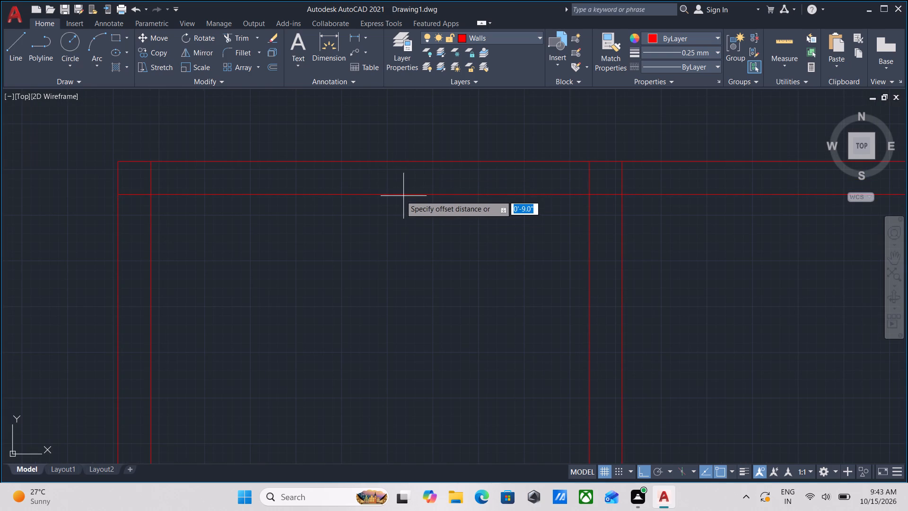
click(398, 193)
click(393, 259)
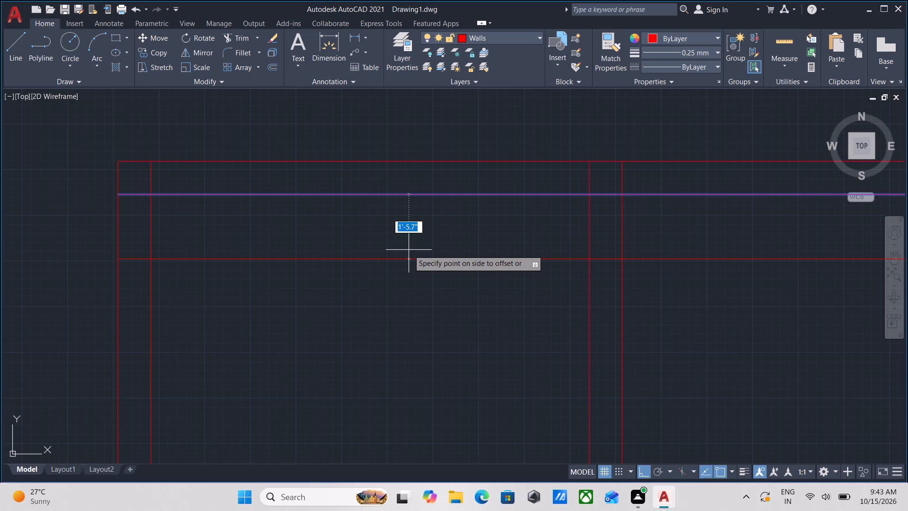
text(9')
key(Return)
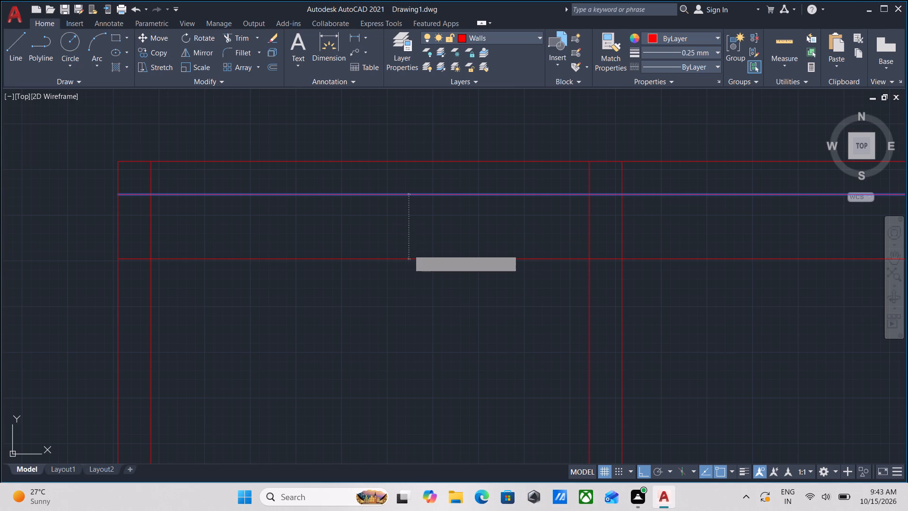
Offset the new horizontal line by 5 inches toward negative Y to form a thinner partition wall.
scroll(413, 222, down, 4)
middle_drag(416, 251, 422, 219)
click(413, 281)
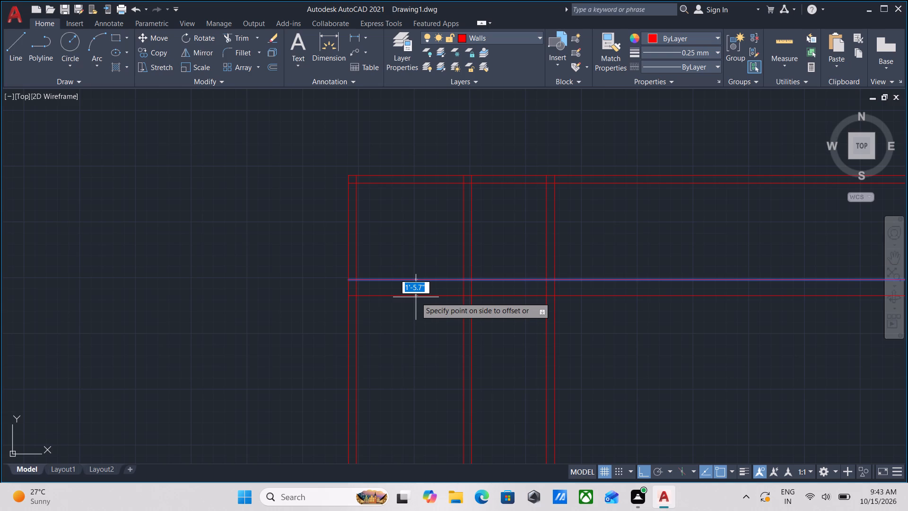
key(5)
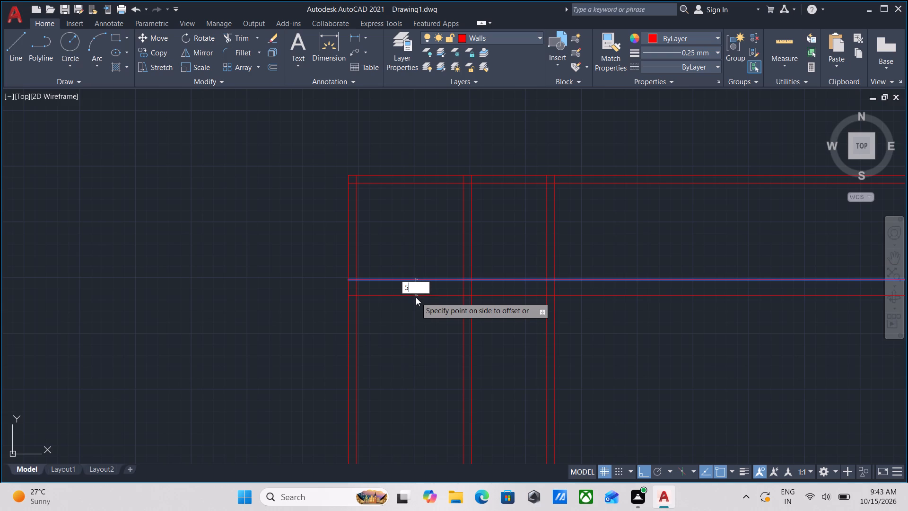
key(Return)
Offset the partition wall's lower face line by 3'6" toward negative Y.
scroll(416, 288, up, 2)
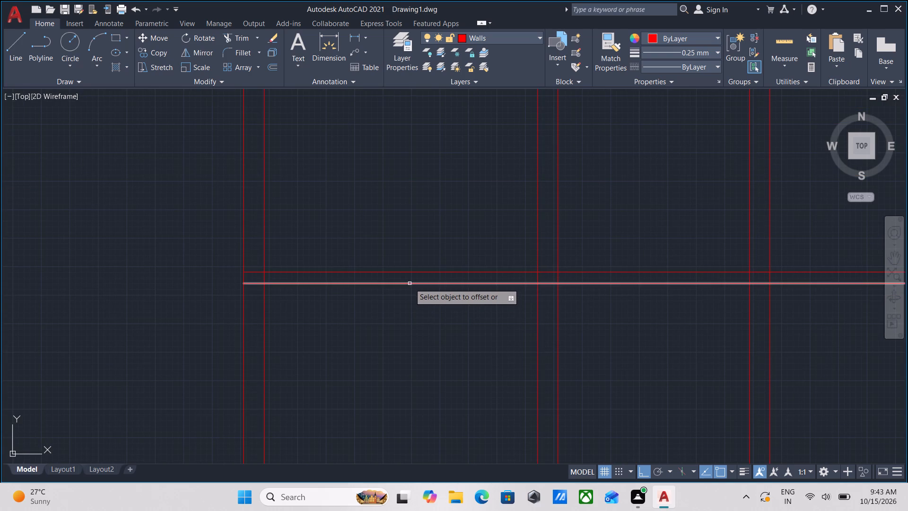
click(410, 283)
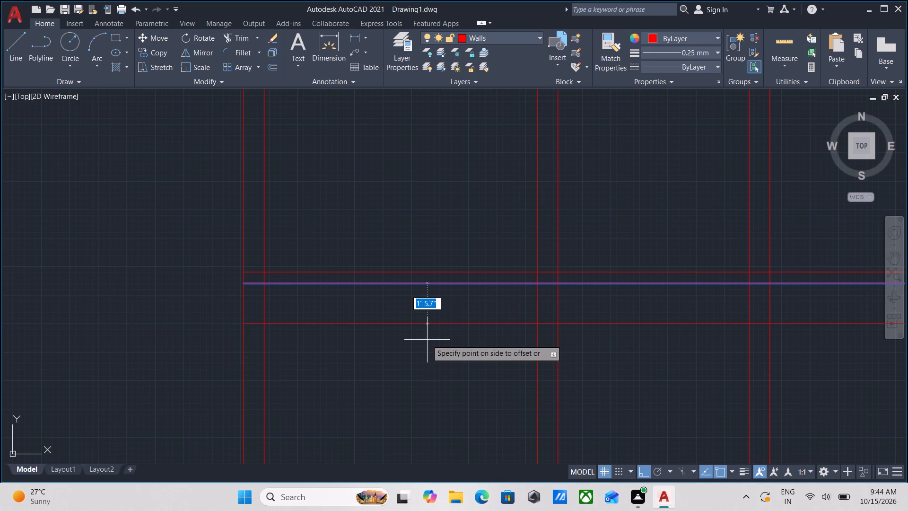
key(3)
key(apostrophe)
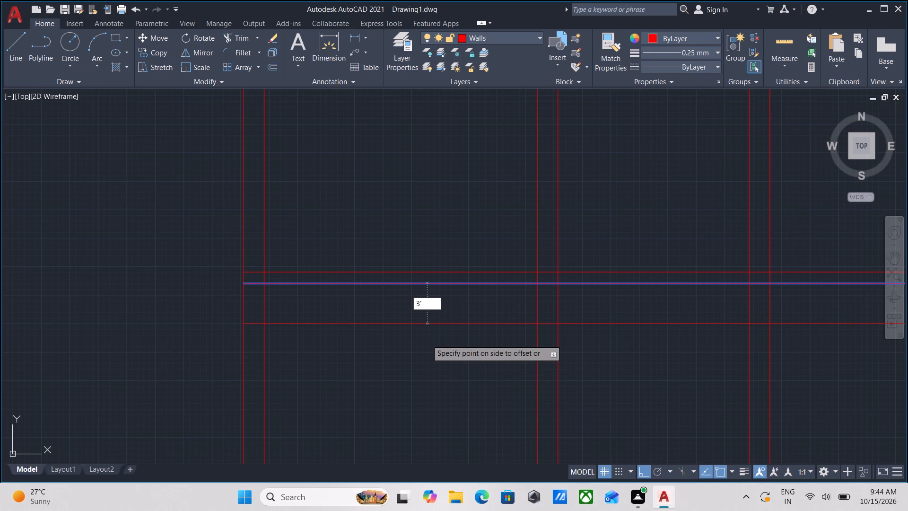
key(6)
key(Return)
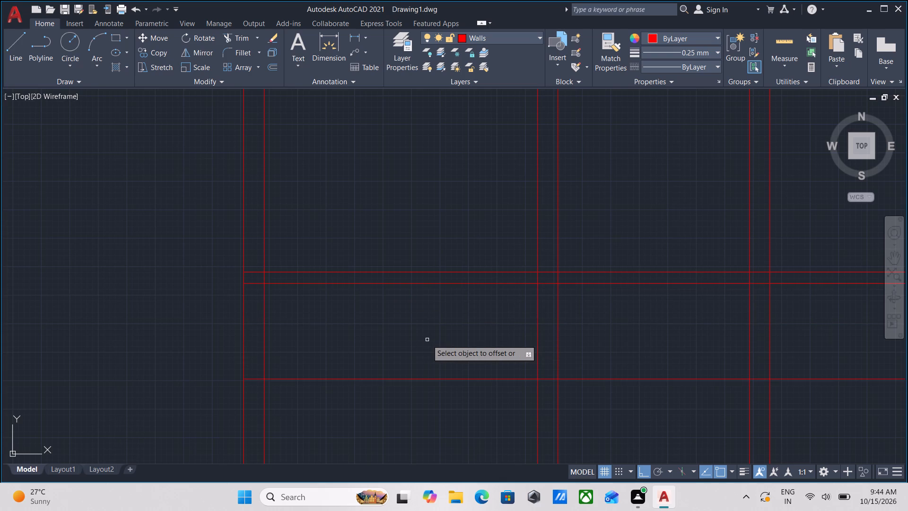
Offset the lowest horizontal line by 5 inches toward negative Y to form the second partition wall.
click(443, 379)
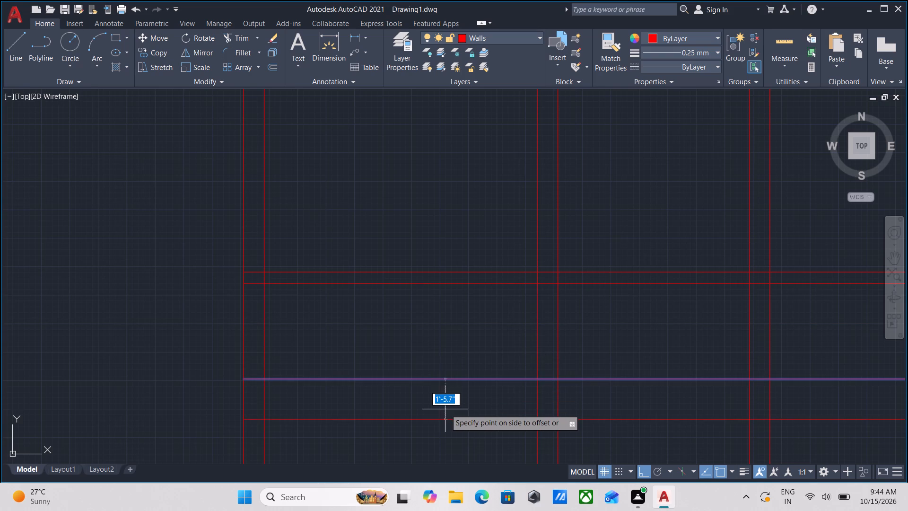
middle_drag(450, 403, 475, 312)
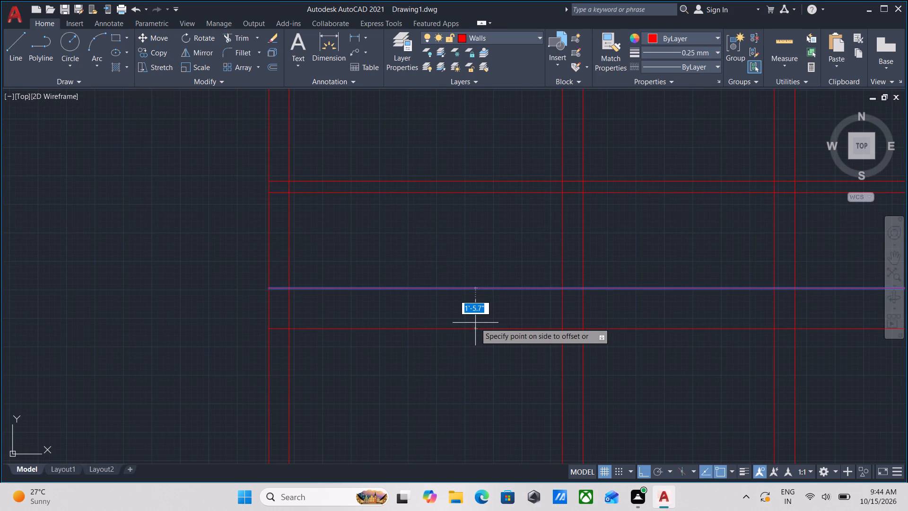
key(5)
key(Return)
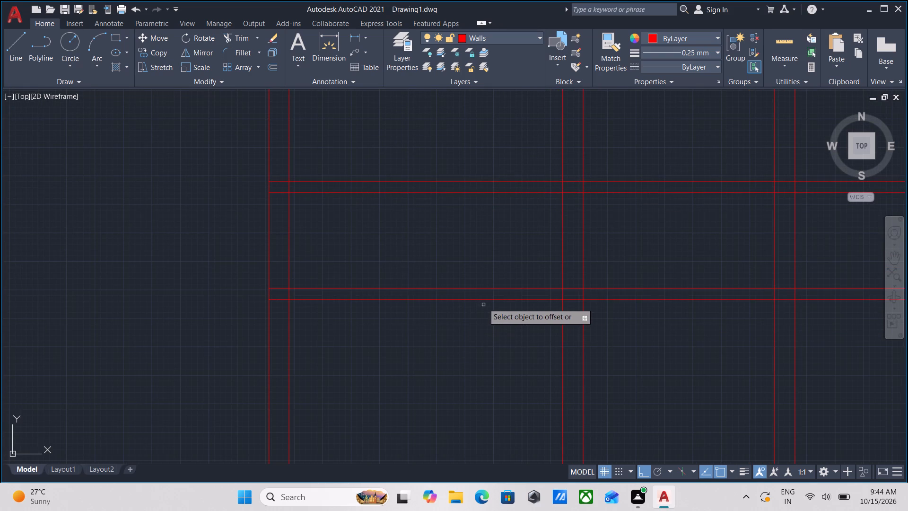
Offset the second partition wall's lower face line by 8' toward negative Y.
click(484, 300)
middle_drag(486, 372, 520, 286)
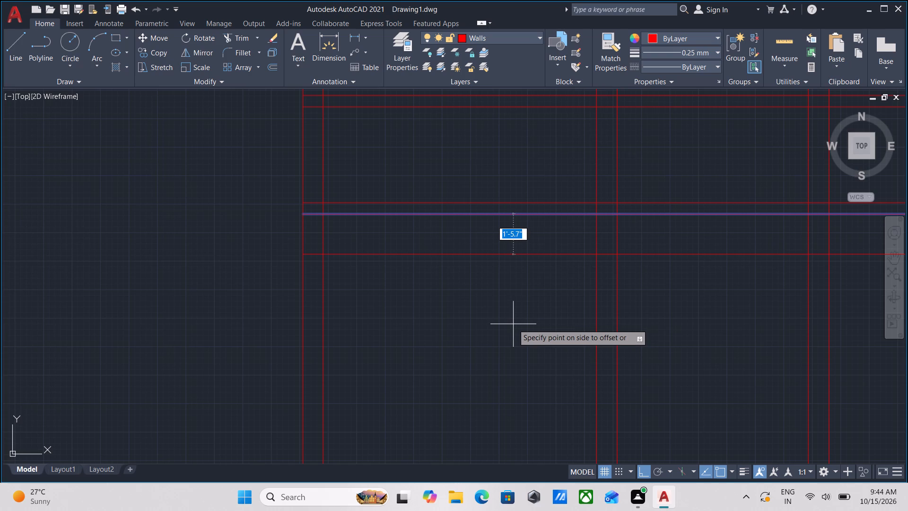
text(8')
key(Return)
Offset the new bottom horizontal line by 9 inches toward negative Y to form the bottom exterior wall.
scroll(503, 293, down, 2)
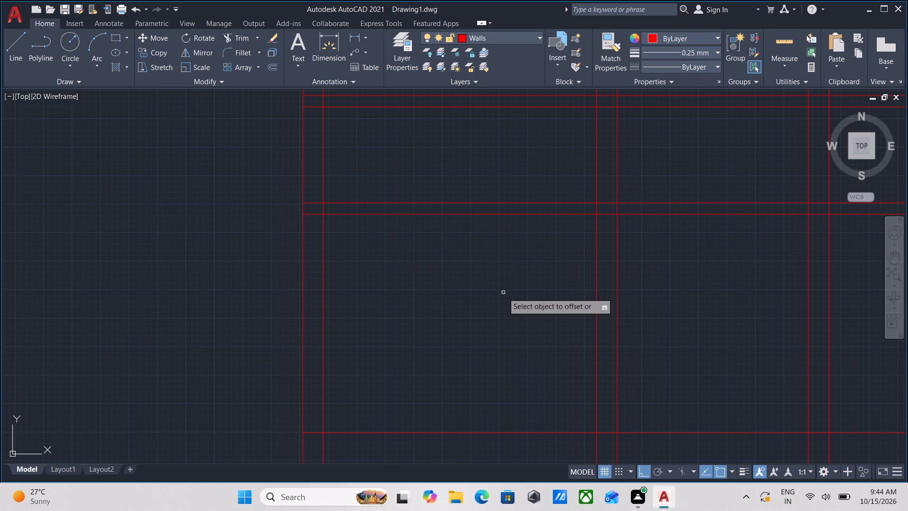
middle_click(490, 301)
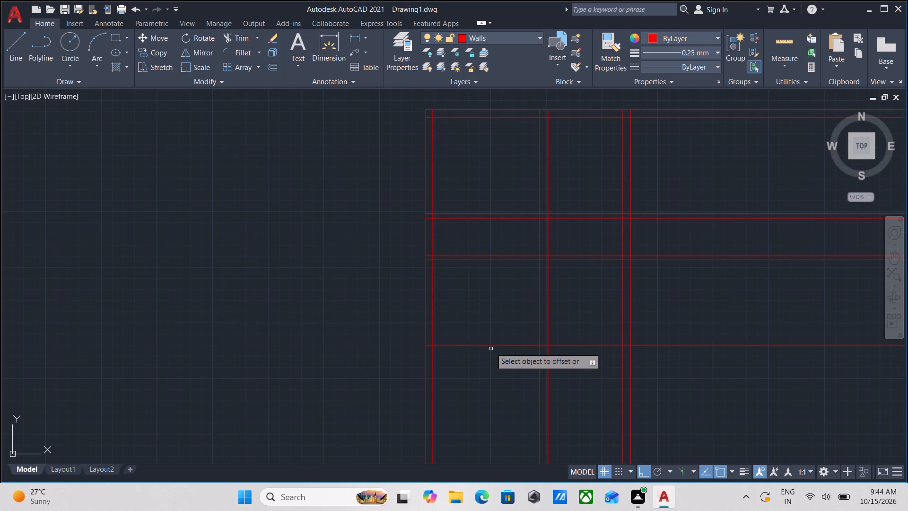
click(491, 344)
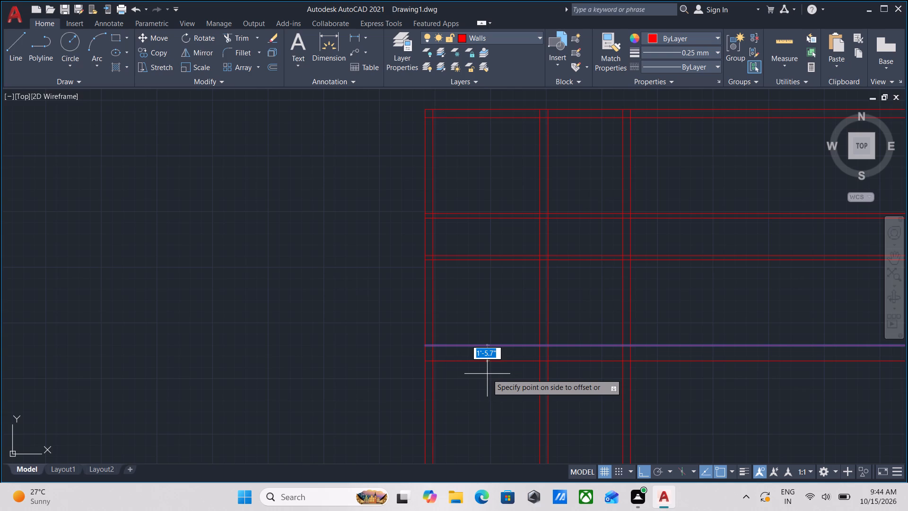
key(9)
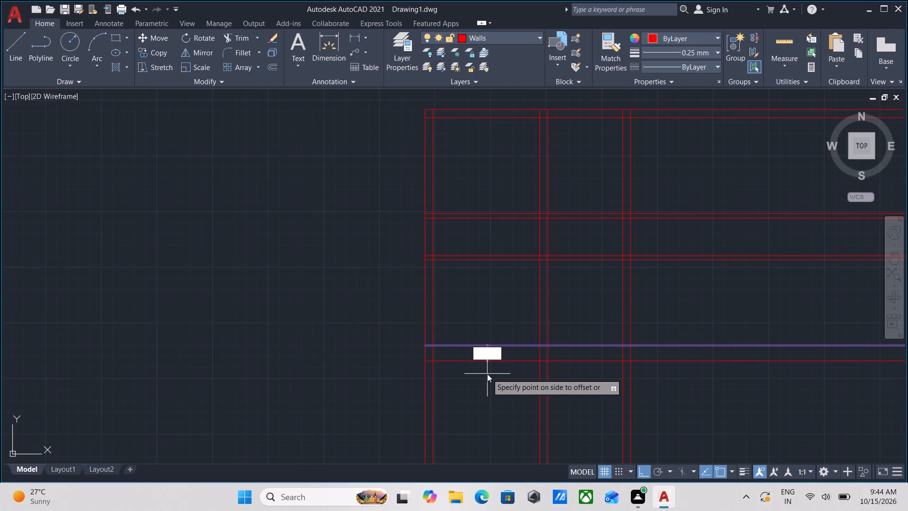
key(Return)
Trim all vertical wall lines extending below the bottom exterior wall's outer face line.
scroll(590, 286, down, 1)
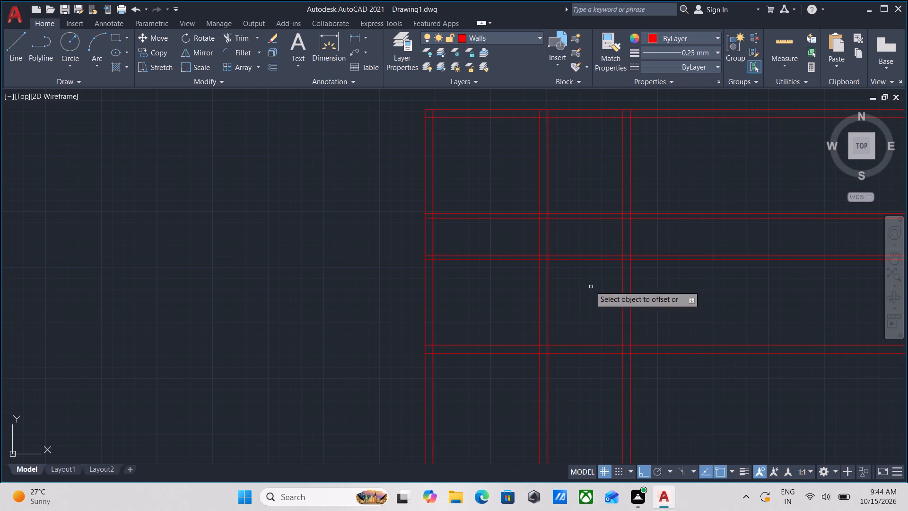
scroll(590, 286, down, 1)
middle_drag(671, 310, 535, 300)
scroll(457, 339, up, 2)
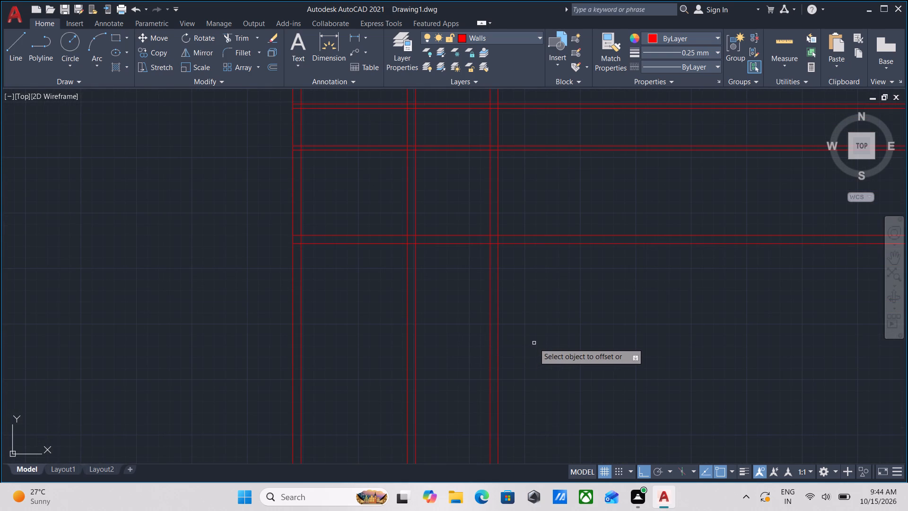
scroll(536, 301, down, 2)
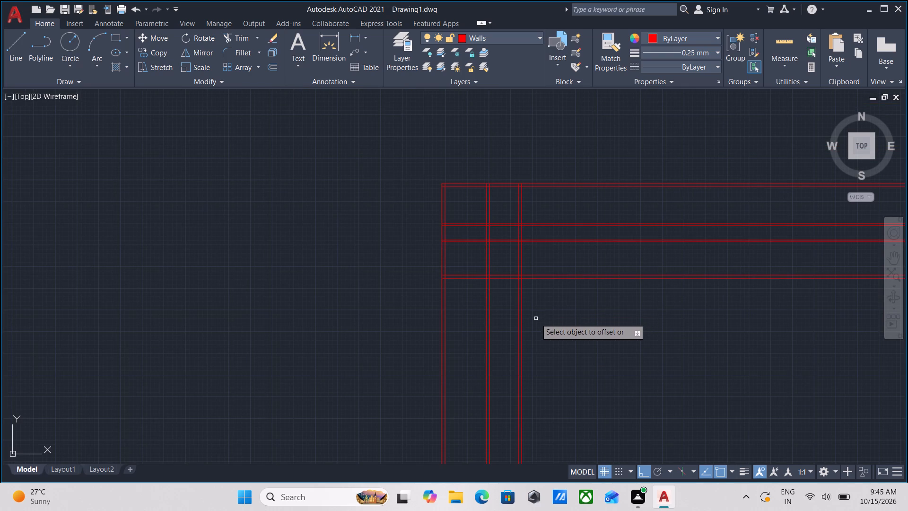
scroll(536, 318, up, 4)
middle_drag(538, 287, 627, 424)
scroll(648, 332, down, 2)
middle_drag(648, 332, 648, 344)
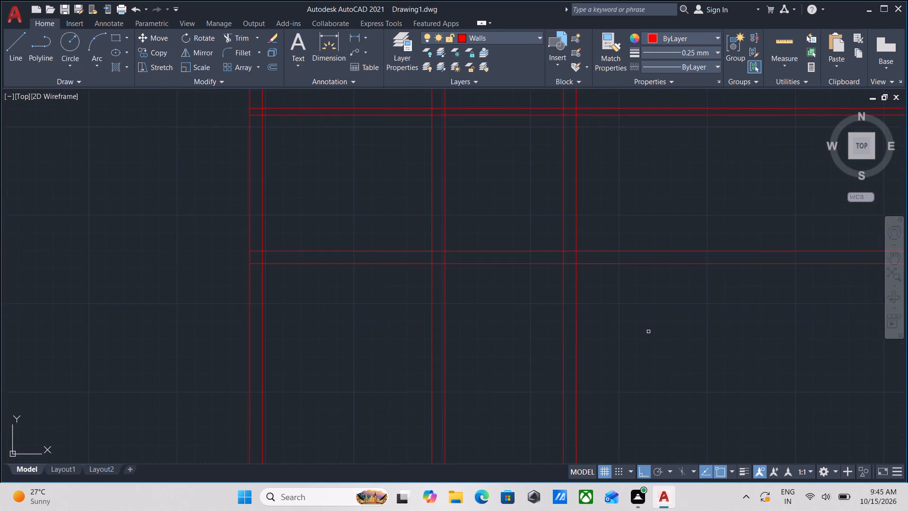
middle_drag(648, 344, 649, 348)
key(Escape)
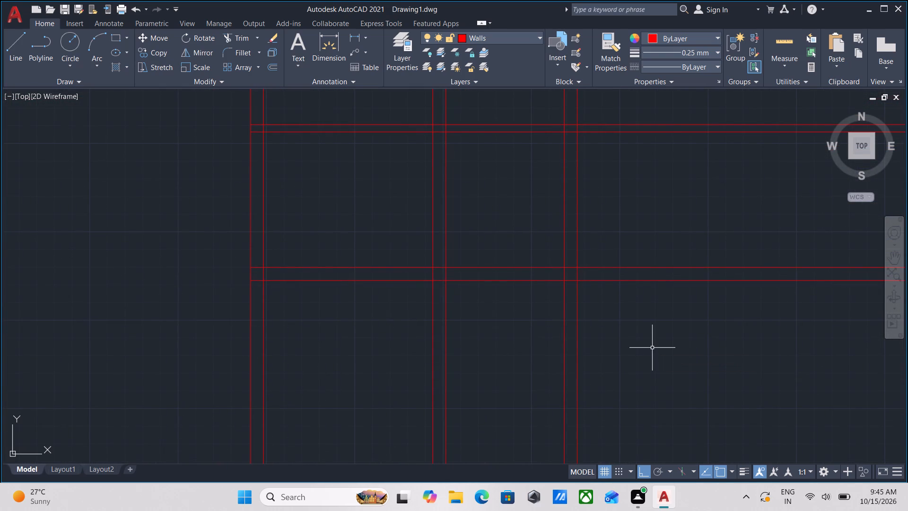
text(tr)
key(Return)
click(637, 343)
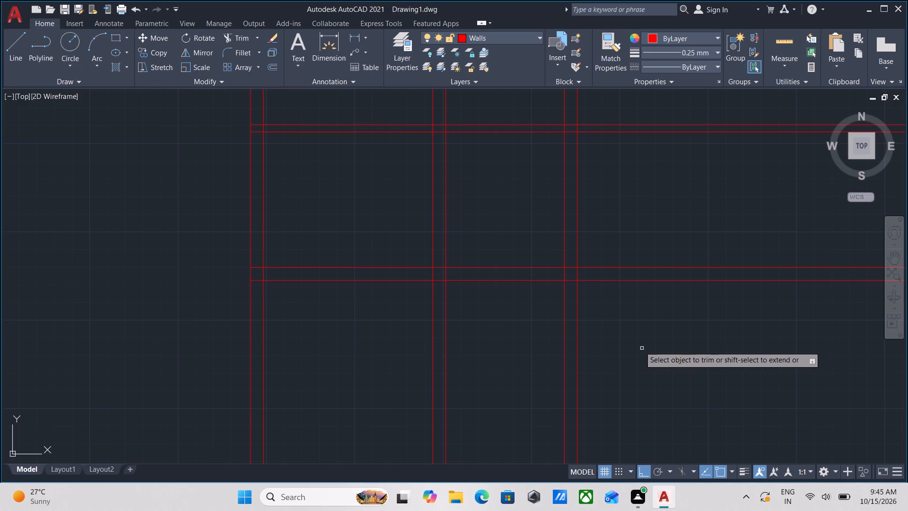
click(142, 312)
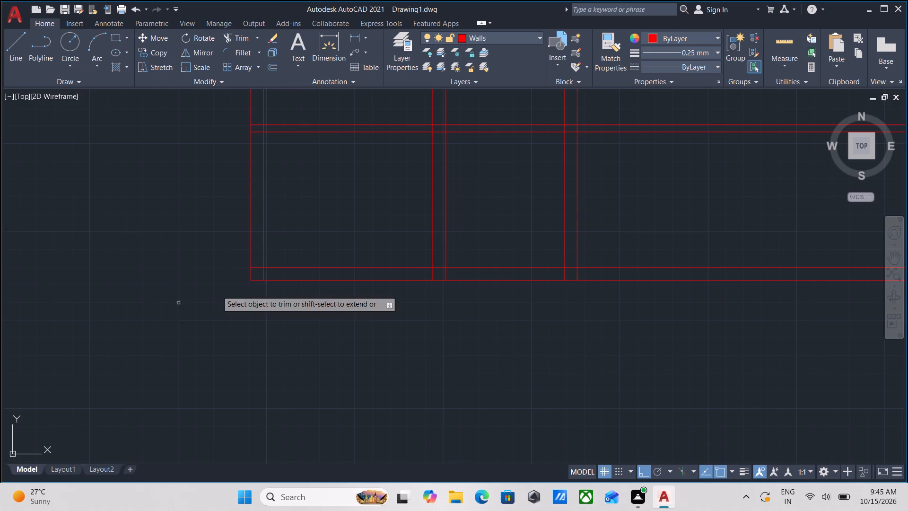
Trim the overlapping inner face lines at the corner of the first vertical wall and the bottom exterior wall.
scroll(258, 254, up, 3)
scroll(253, 298, up, 2)
scroll(250, 329, down, 3)
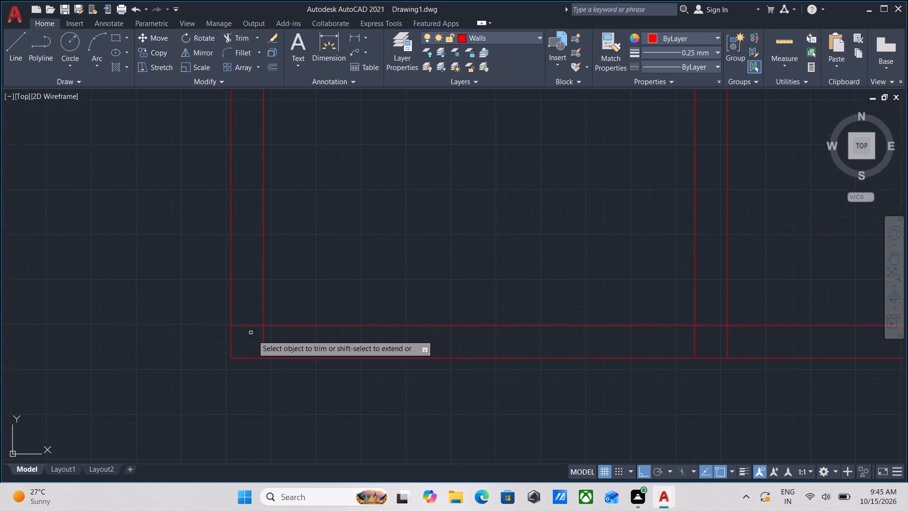
click(255, 336)
click(253, 305)
click(251, 336)
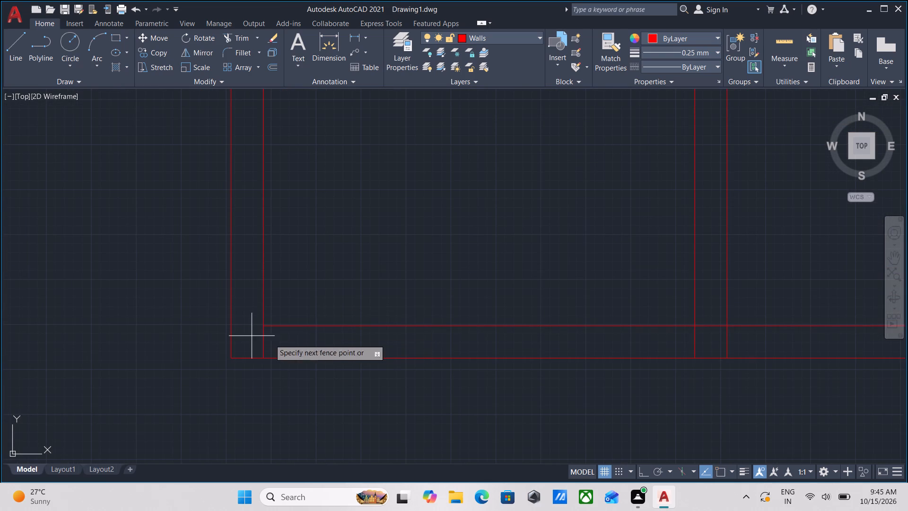
click(312, 342)
Trim the second partition wall's two line ends that cross the thickness of the first vertical wall.
scroll(312, 342, down, 4)
middle_drag(314, 285, 316, 315)
scroll(307, 302, up, 6)
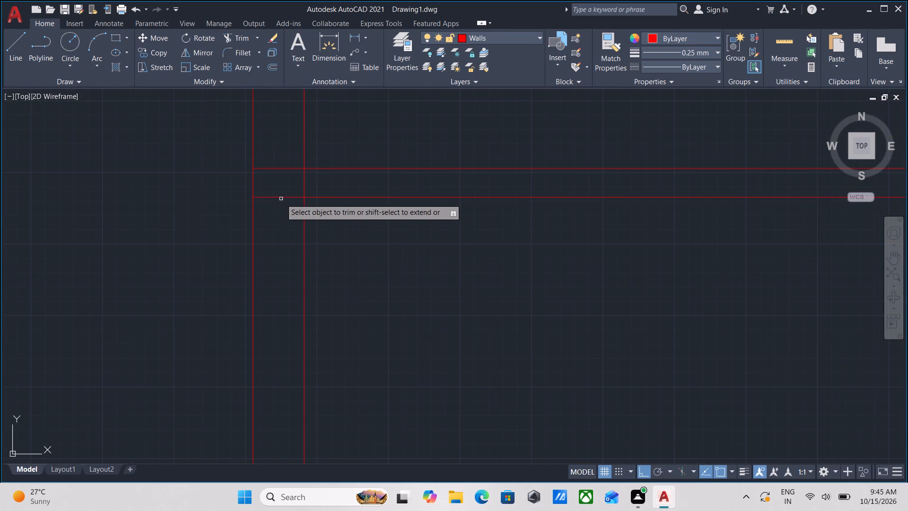
middle_drag(281, 199, 279, 240)
click(273, 251)
click(272, 226)
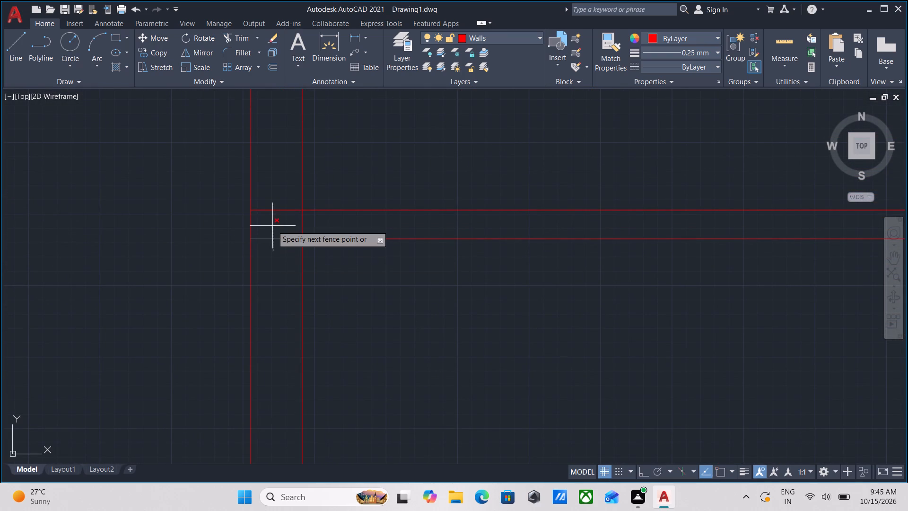
click(271, 226)
click(275, 190)
Open the upper partition's junction with the first vertical wall by trimming its line ends and the inner face segment between them.
scroll(281, 180, down, 1)
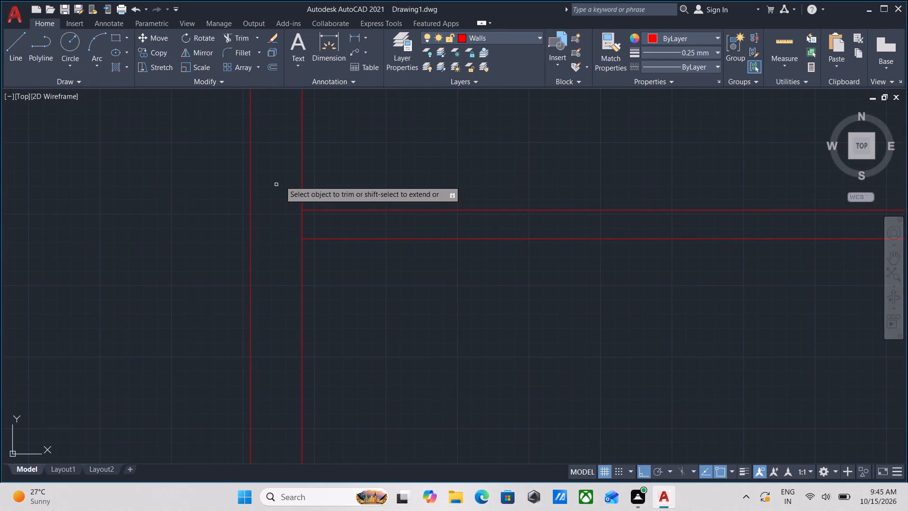
scroll(282, 175, down, 2)
middle_drag(282, 174, 272, 261)
scroll(273, 247, up, 3)
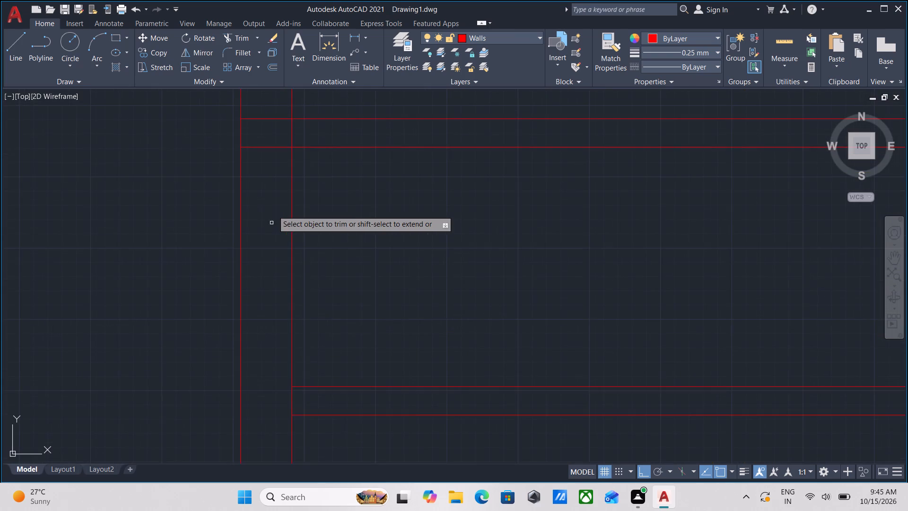
middle_drag(273, 211, 277, 244)
click(284, 192)
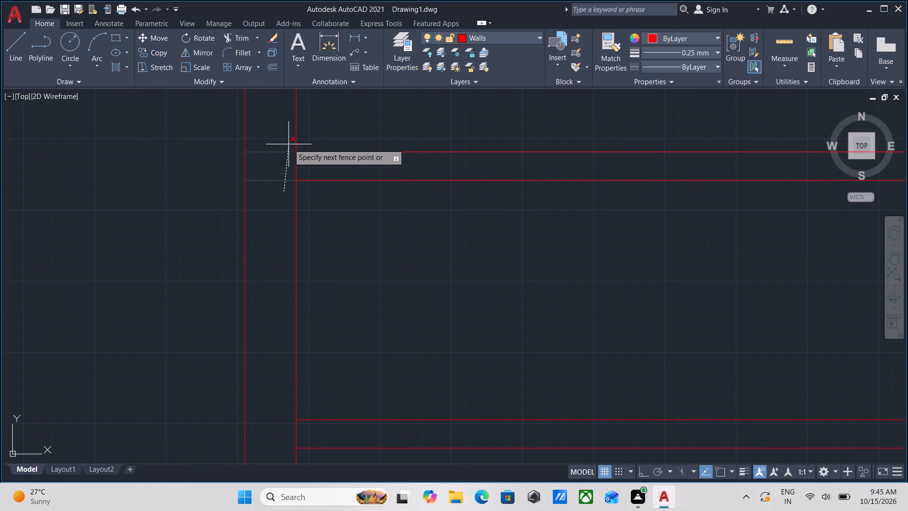
click(288, 143)
click(284, 159)
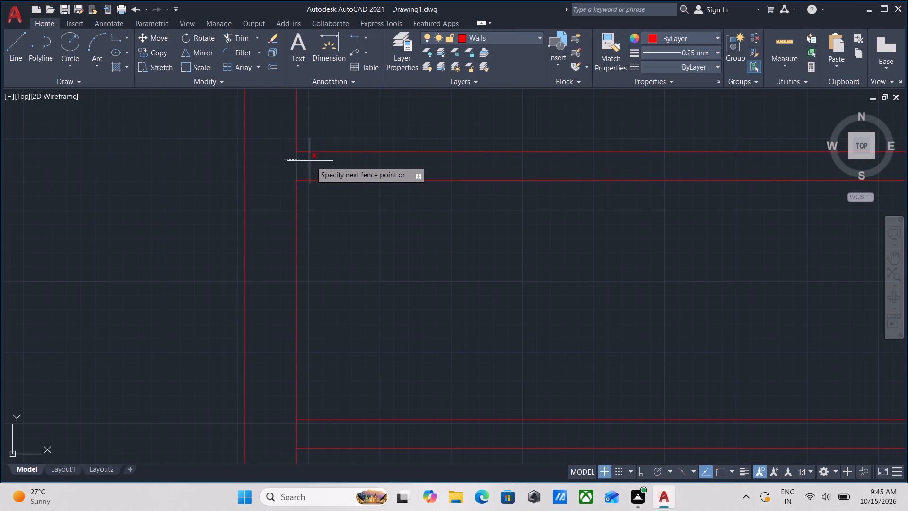
click(317, 162)
Trim the first vertical wall's inner face segment between the second partition wall's two lines.
scroll(270, 208, down, 1)
middle_drag(270, 208, 313, 137)
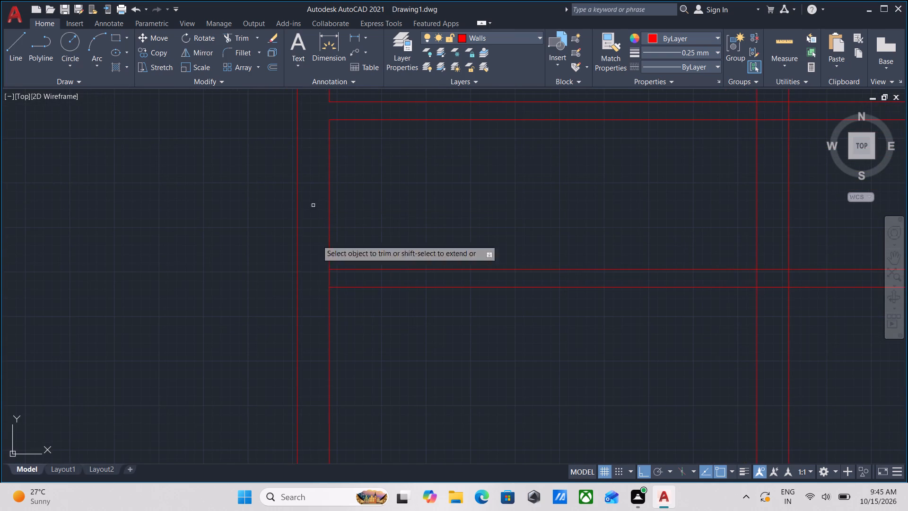
scroll(320, 281, up, 2)
click(320, 281)
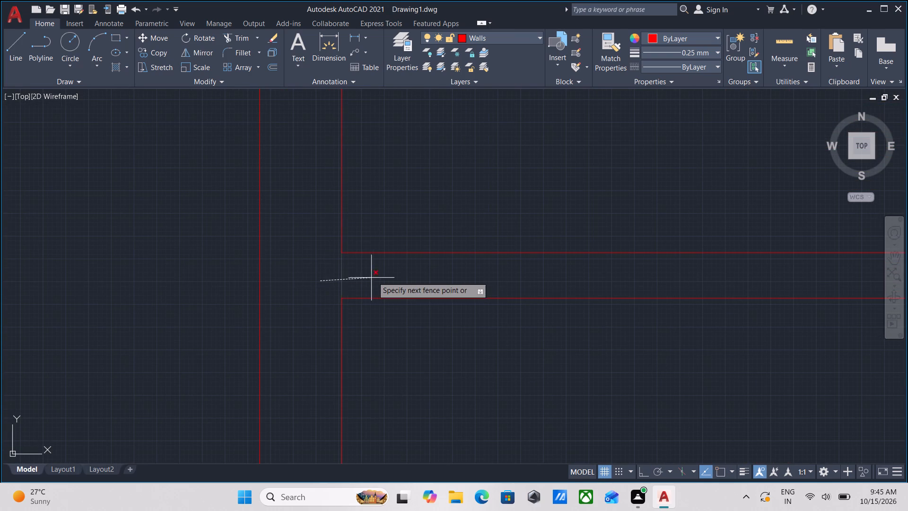
click(373, 277)
Trim the overlapping inner face lines at the corner of the first vertical wall and the top exterior wall.
scroll(277, 262, down, 4)
middle_drag(286, 246, 288, 301)
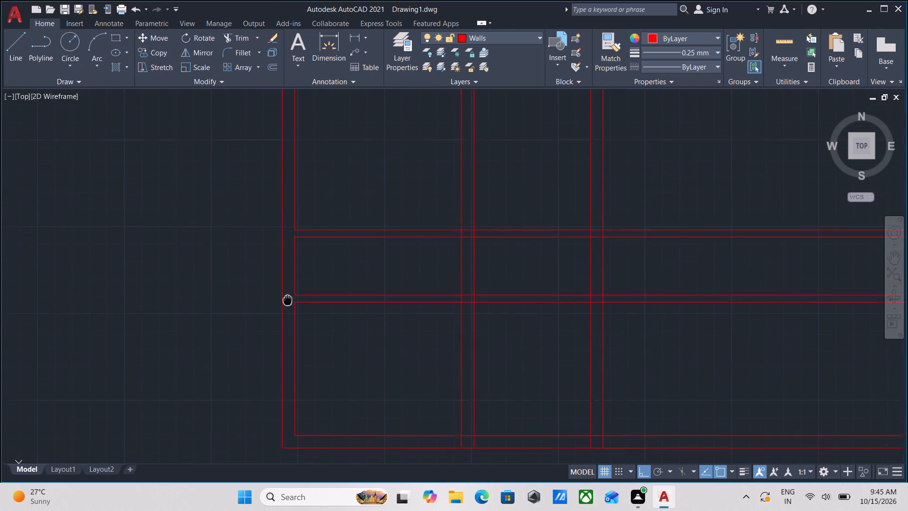
middle_drag(357, 181, 361, 236)
scroll(288, 149, up, 2)
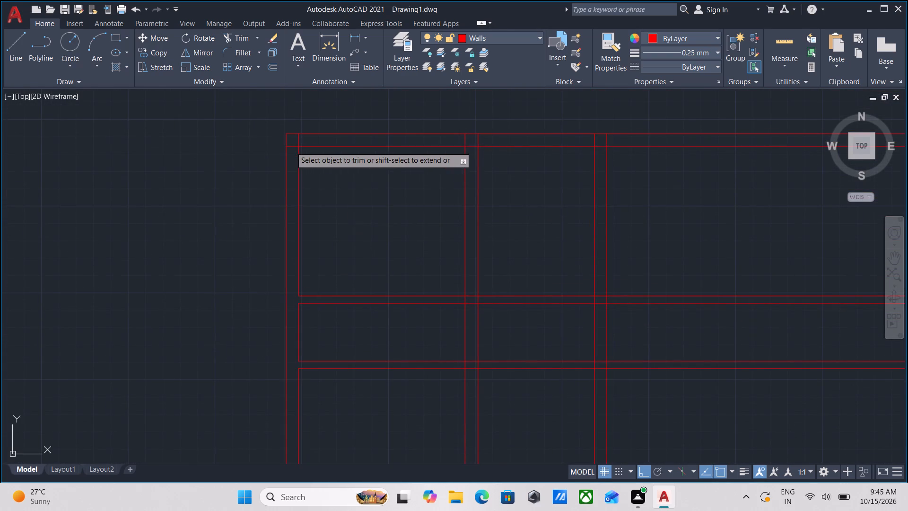
scroll(287, 150, up, 1)
click(300, 157)
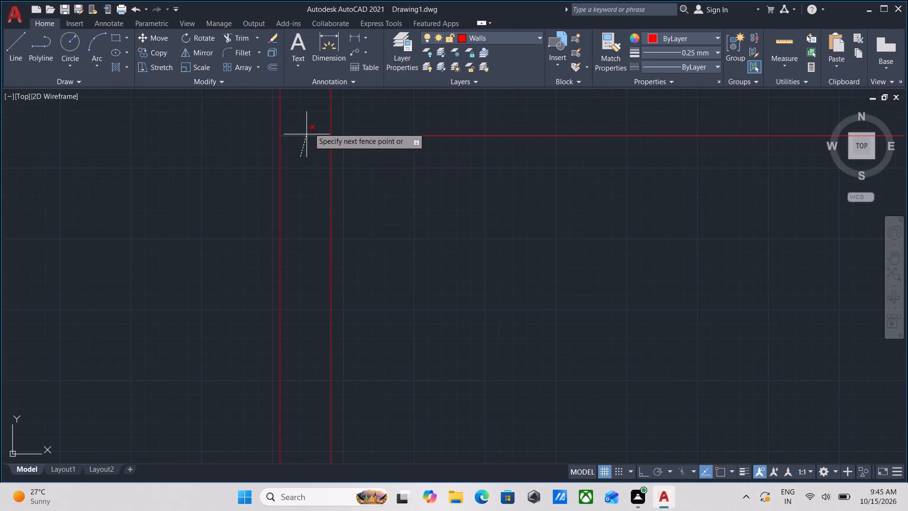
click(309, 127)
click(362, 119)
click(310, 119)
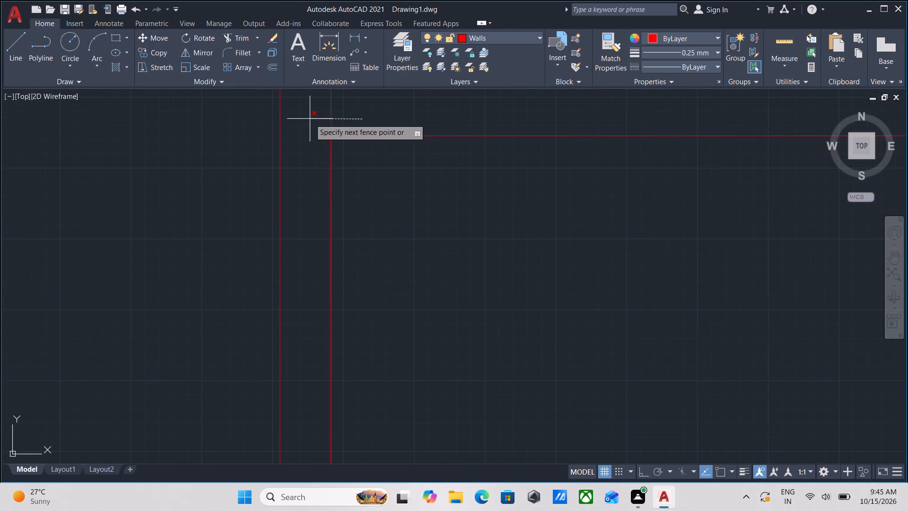
Examine the remaining wall intersections around the rooms along the bottom exterior wall.
scroll(386, 209, down, 6)
middle_drag(418, 218, 433, 149)
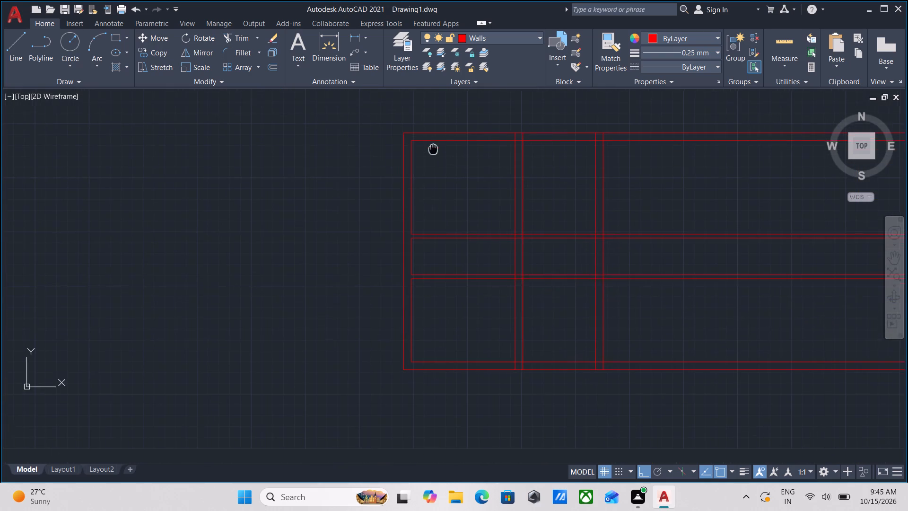
scroll(493, 323, up, 1)
middle_drag(498, 330, 484, 268)
scroll(484, 297, up, 1)
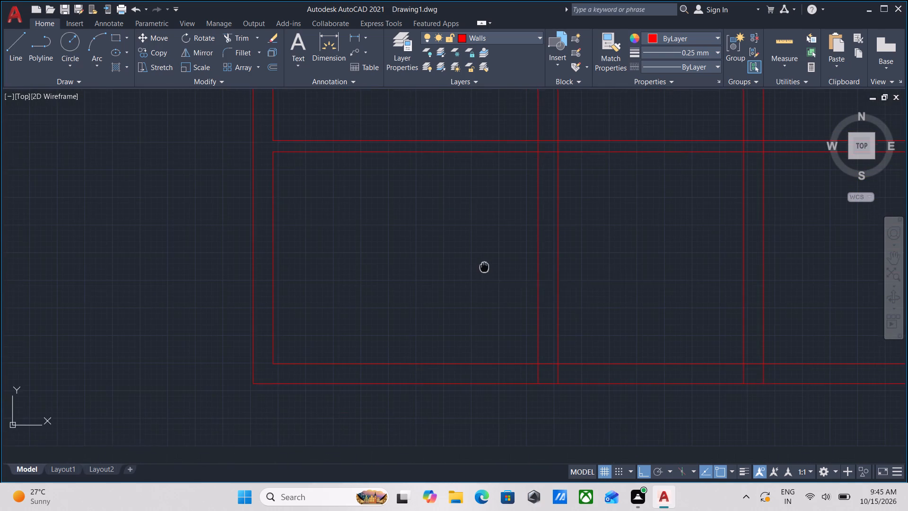
scroll(485, 265, down, 2)
middle_drag(486, 269, 480, 236)
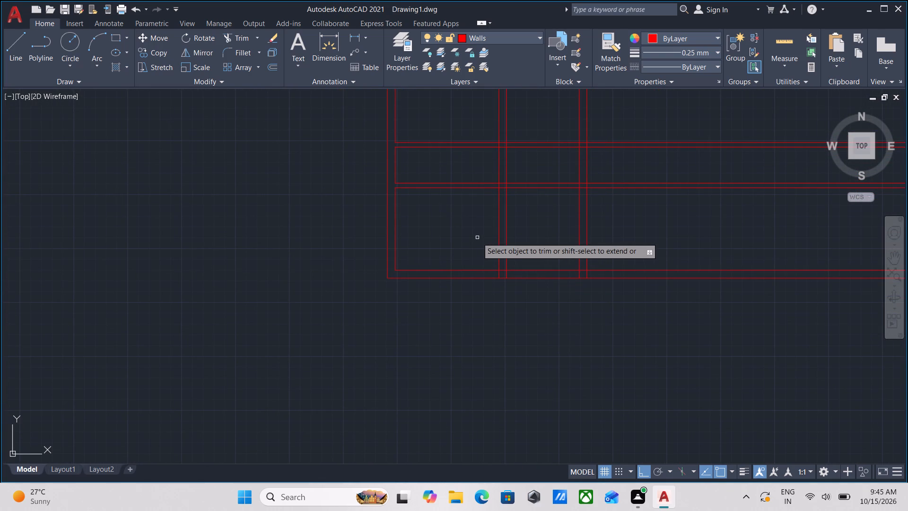
middle_drag(487, 230, 485, 250)
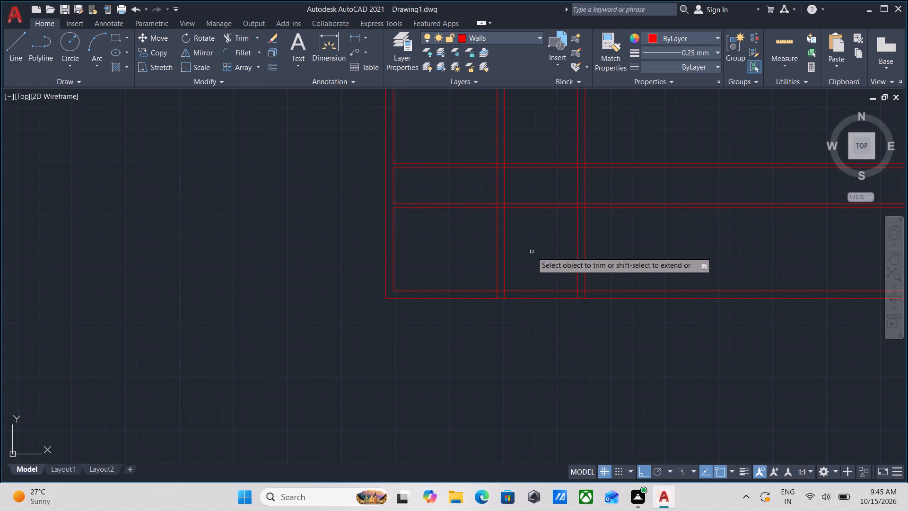
middle_drag(540, 254, 515, 257)
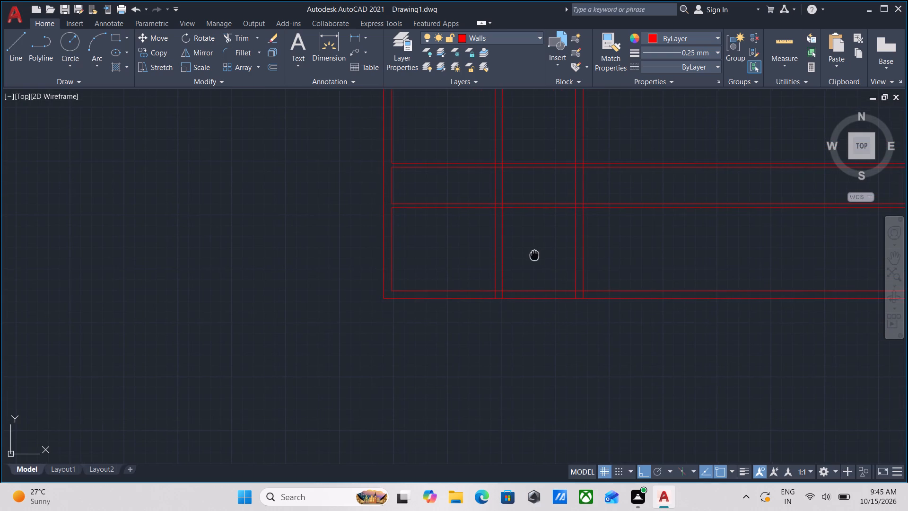
middle_drag(515, 257, 509, 267)
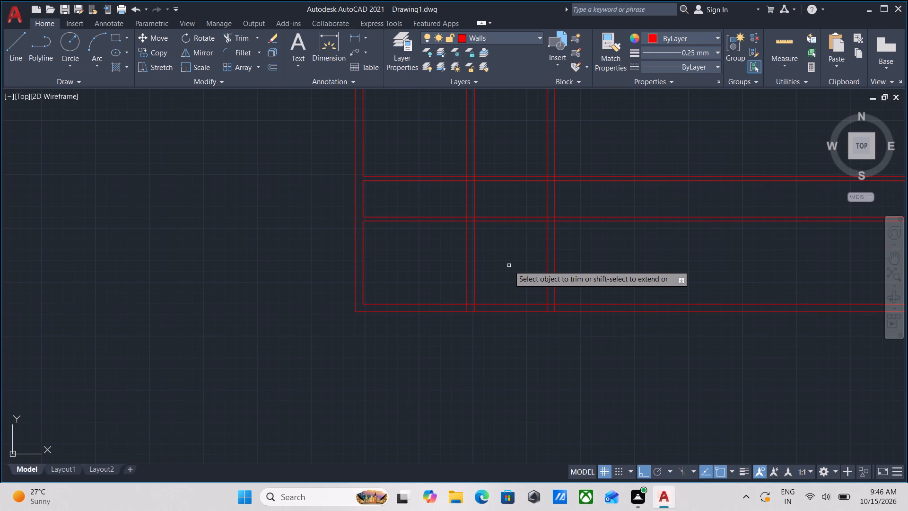
Measure the bottom-left room's width and depth between its wall lines.
scroll(508, 265, up, 1)
scroll(508, 265, down, 1)
middle_drag(508, 265, 543, 266)
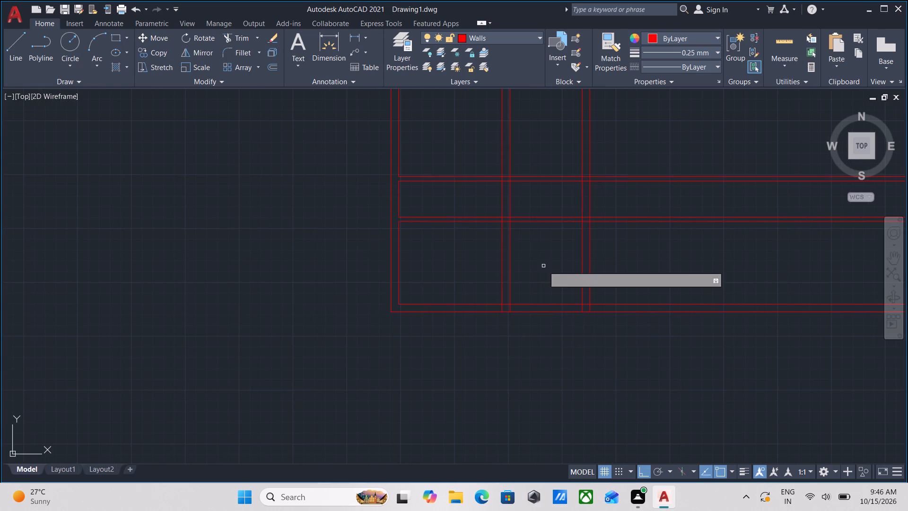
key(Escape)
middle_drag(439, 276, 452, 284)
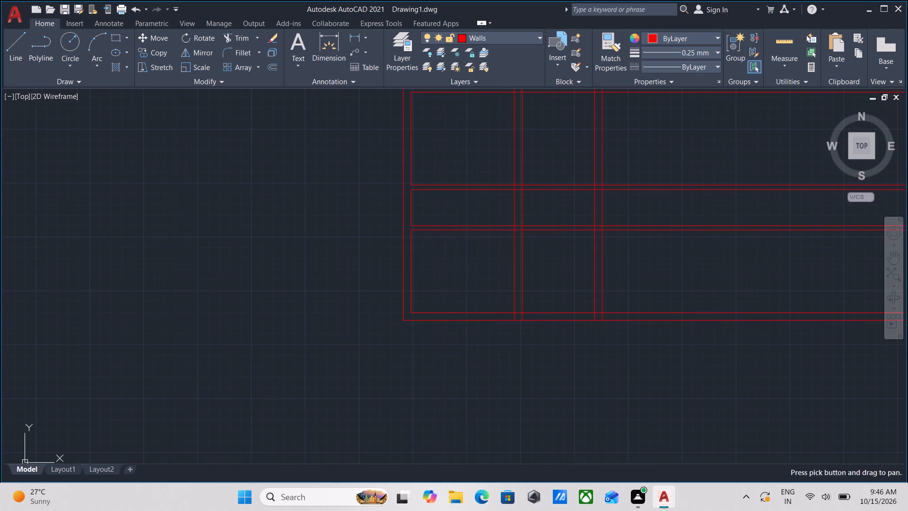
key(m)
text(ea)
key(Return)
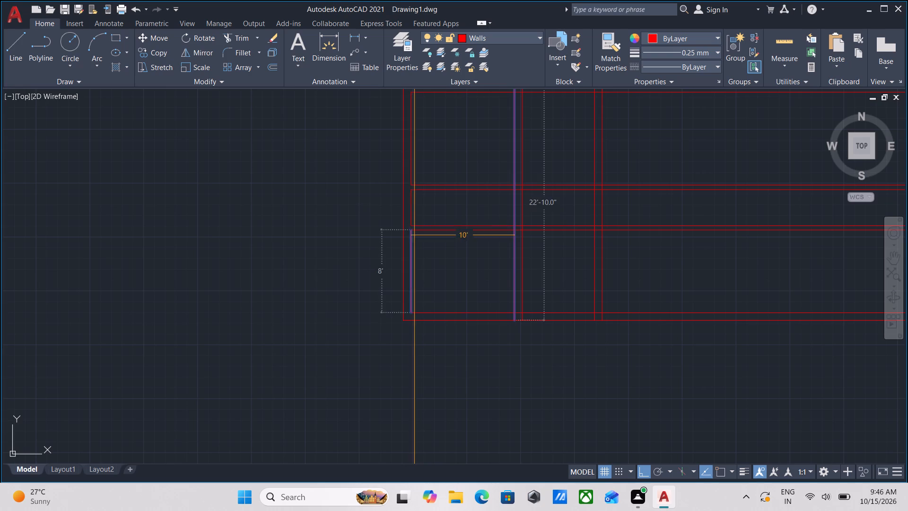
scroll(415, 251, up, 2)
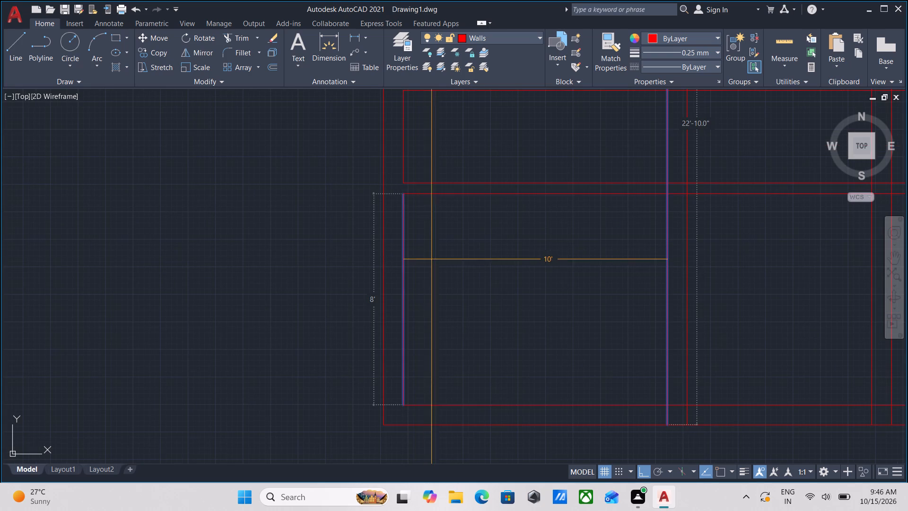
scroll(565, 246, down, 1)
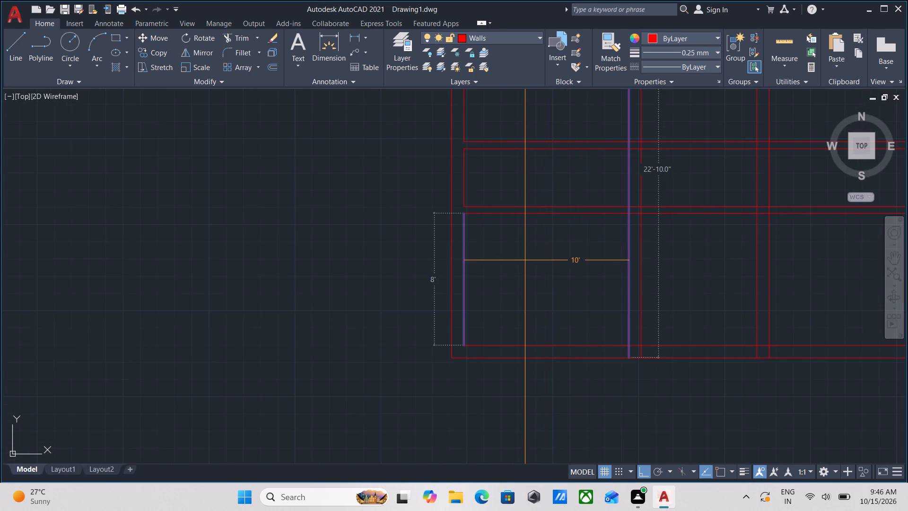
key(Escape)
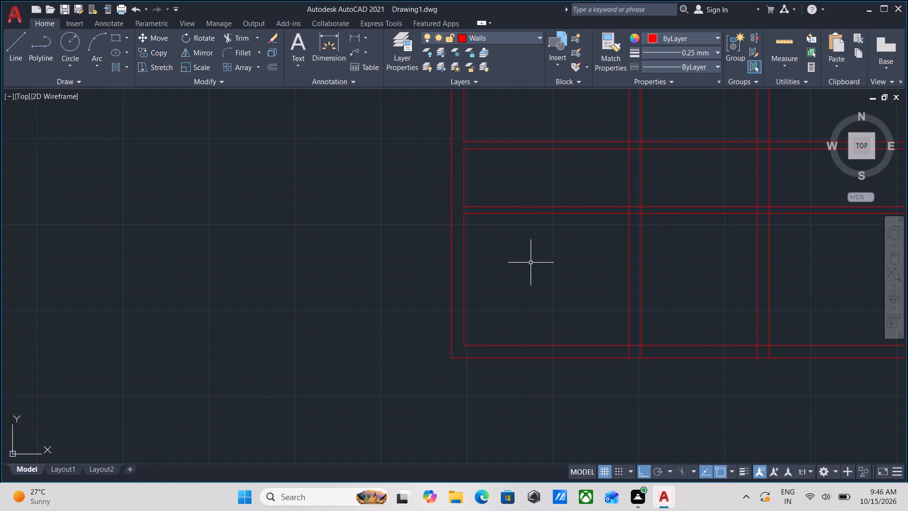
Open the first interior vertical wall's junction with the bottom exterior wall by trimming its line ends and the inner face segment between them.
scroll(608, 250, up, 2)
scroll(616, 244, down, 1)
middle_drag(613, 242, 574, 247)
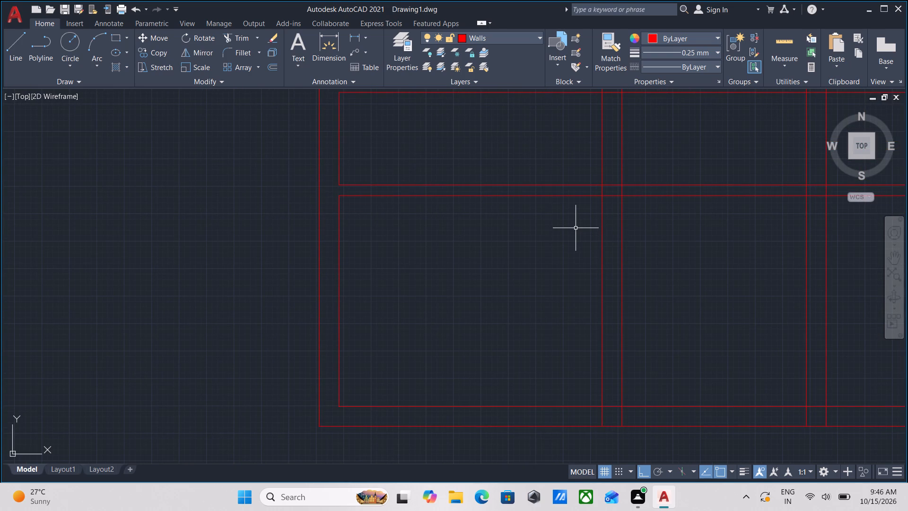
scroll(611, 210, down, 1)
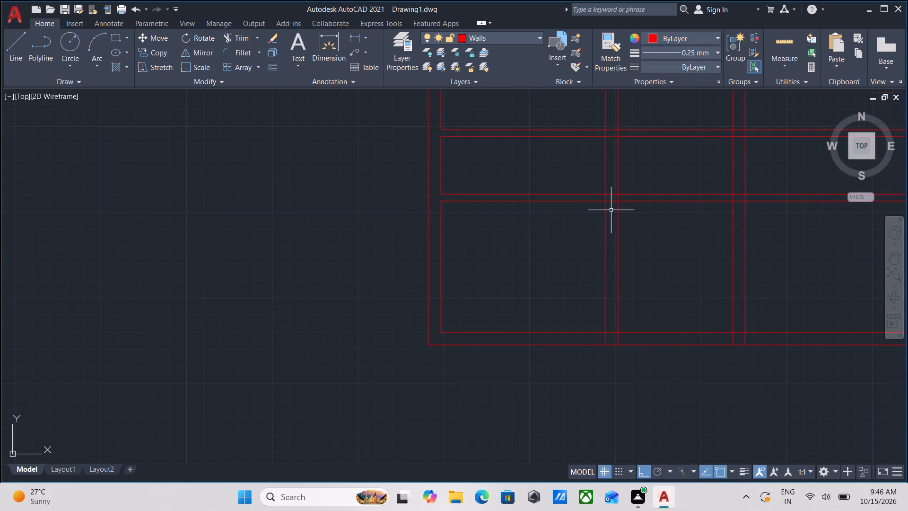
middle_drag(617, 215, 554, 227)
scroll(566, 268, up, 1)
middle_drag(550, 315, 550, 313)
scroll(550, 315, up, 1)
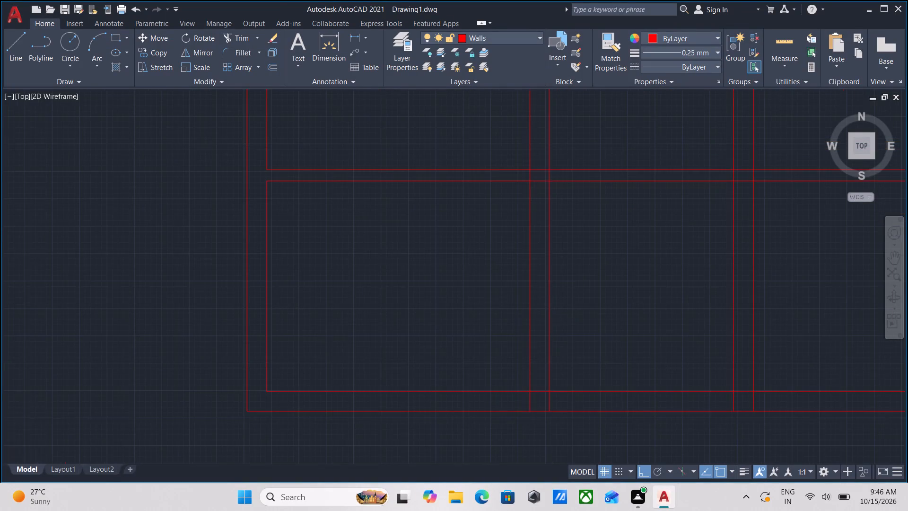
middle_drag(550, 313, 564, 233)
text(tr)
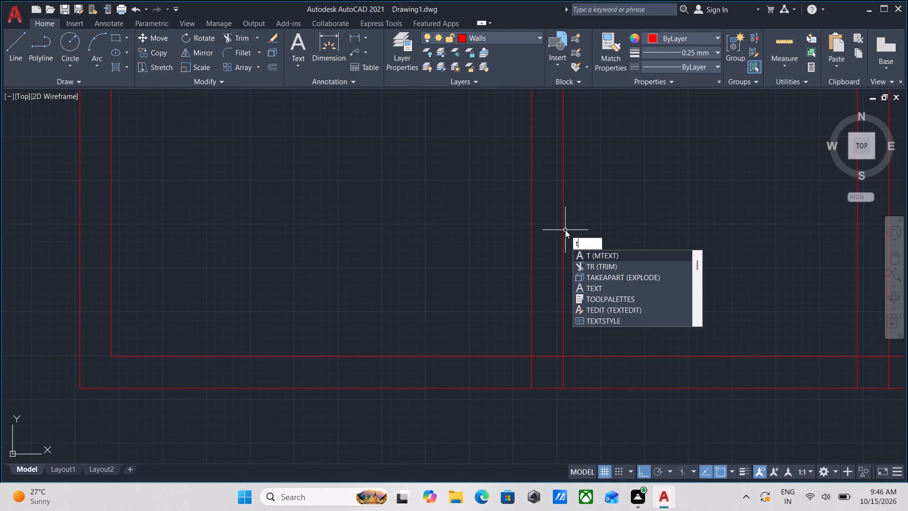
key(Return)
scroll(603, 254, down, 1)
middle_drag(602, 251, 619, 190)
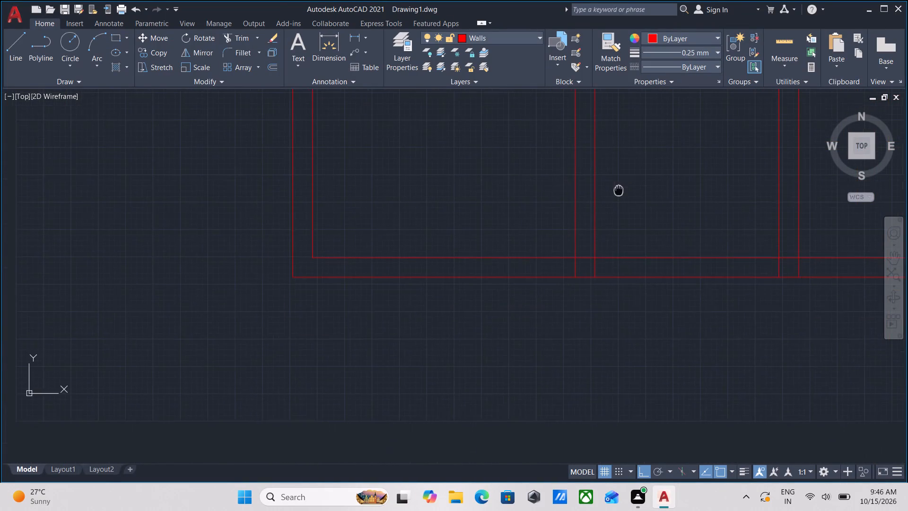
scroll(578, 277, up, 3)
click(552, 247)
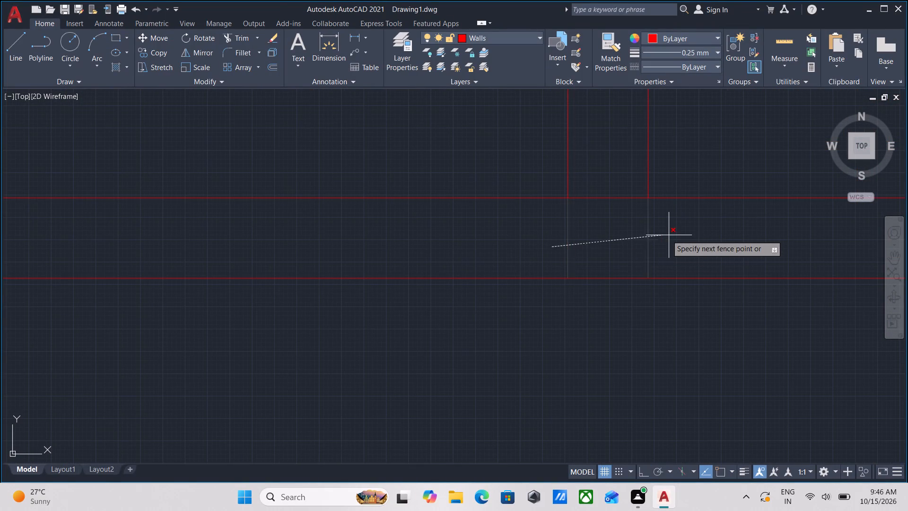
click(687, 236)
click(581, 233)
click(605, 179)
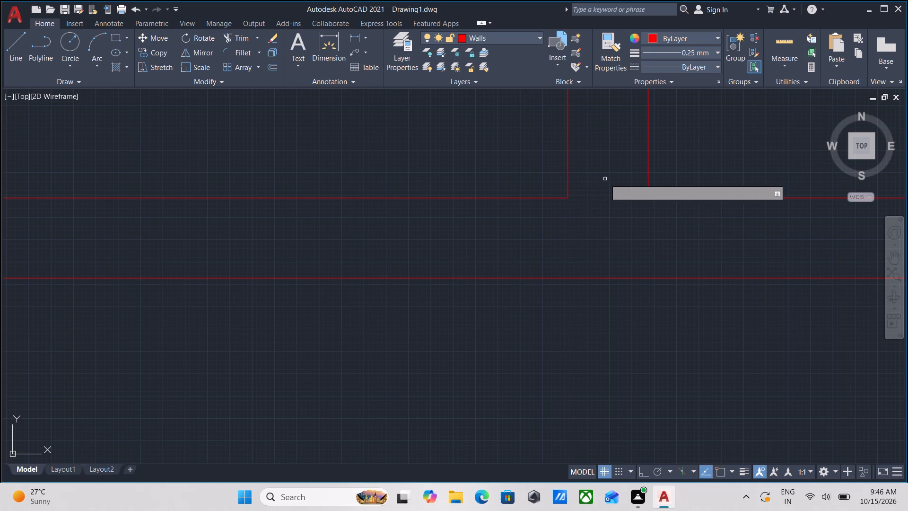
scroll(605, 179, down, 2)
middle_drag(605, 179, 597, 263)
key(Escape)
Trim the second interior vertical wall's two lines between the lowest partition and the bottom exterior wall.
scroll(598, 256, down, 3)
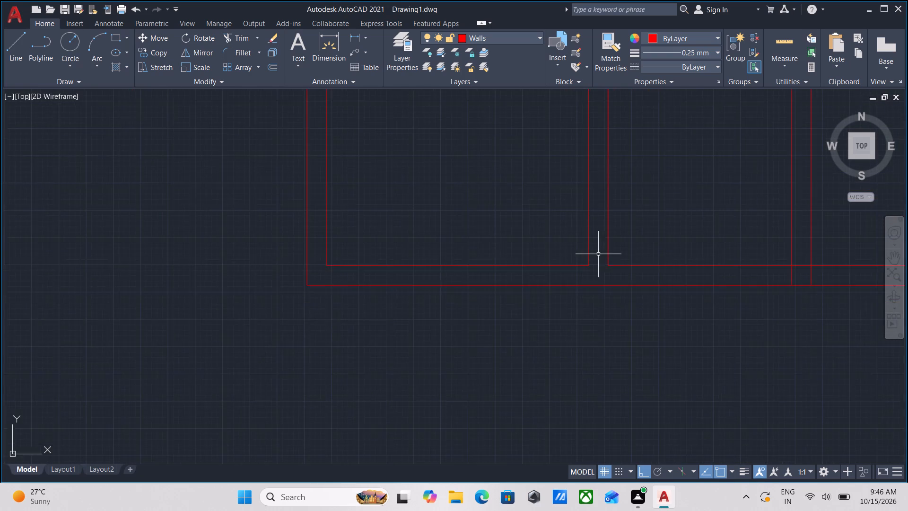
scroll(598, 252, down, 1)
middle_drag(598, 252, 558, 341)
scroll(548, 232, up, 5)
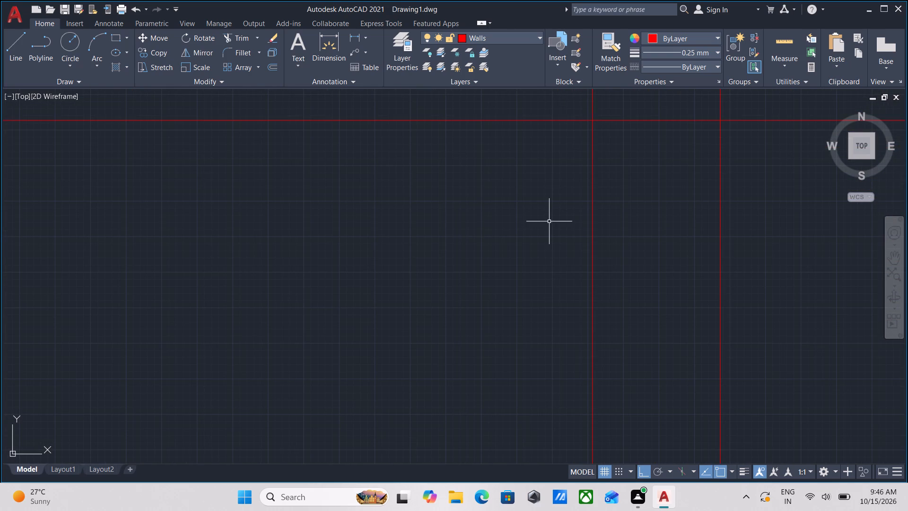
scroll(605, 198, down, 1)
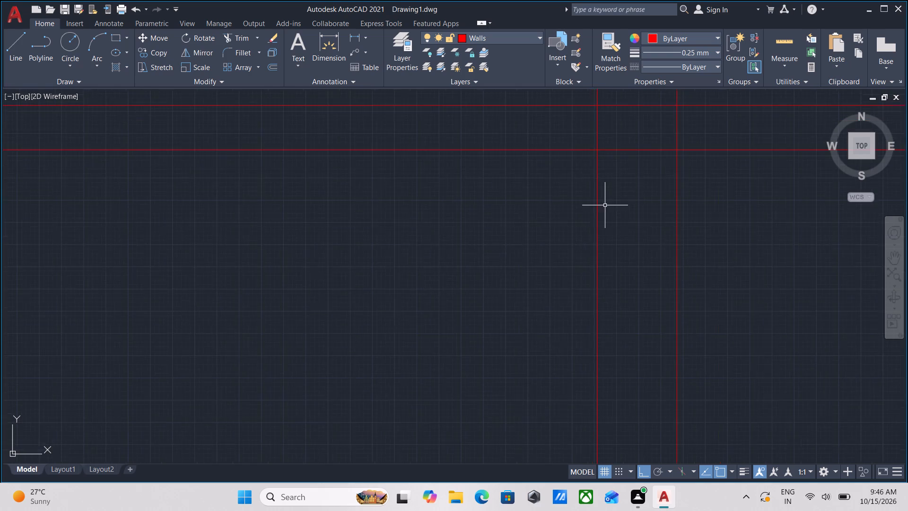
scroll(605, 205, down, 3)
middle_drag(610, 203, 547, 222)
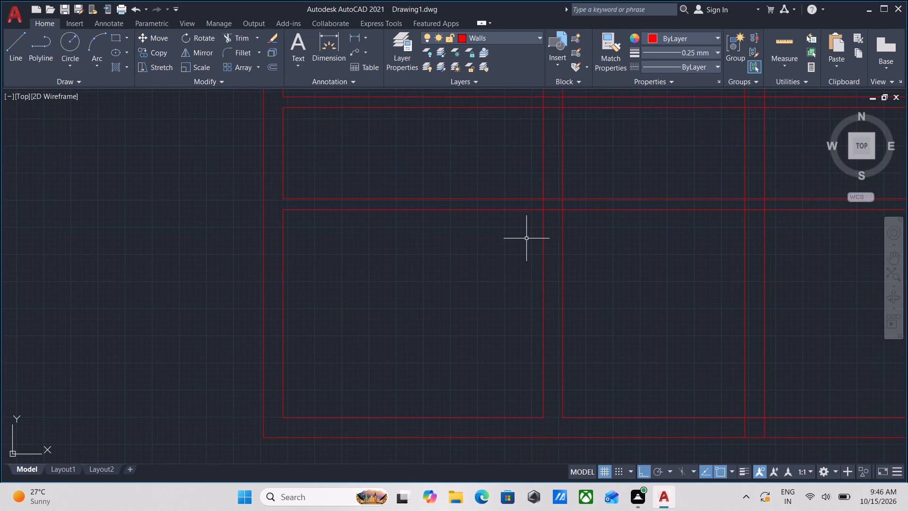
middle_click(592, 234)
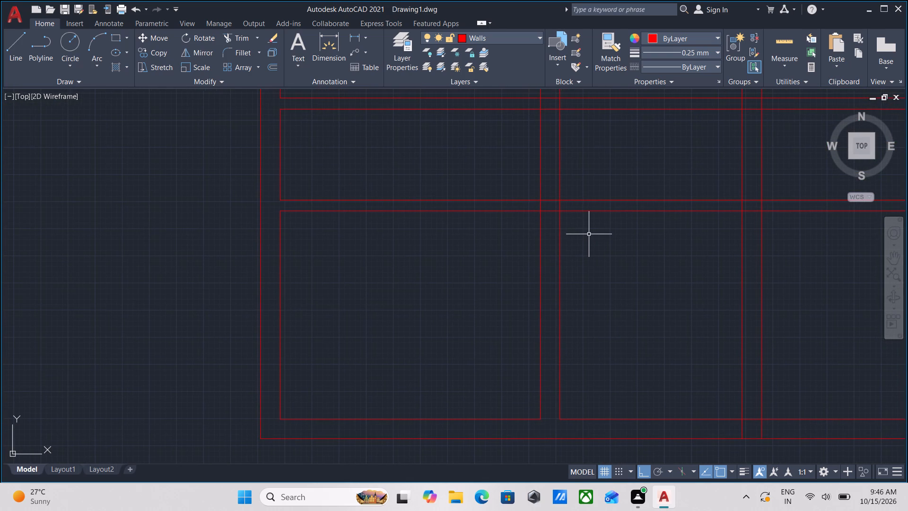
middle_drag(589, 234, 558, 286)
scroll(558, 285, down, 1)
middle_click(559, 284)
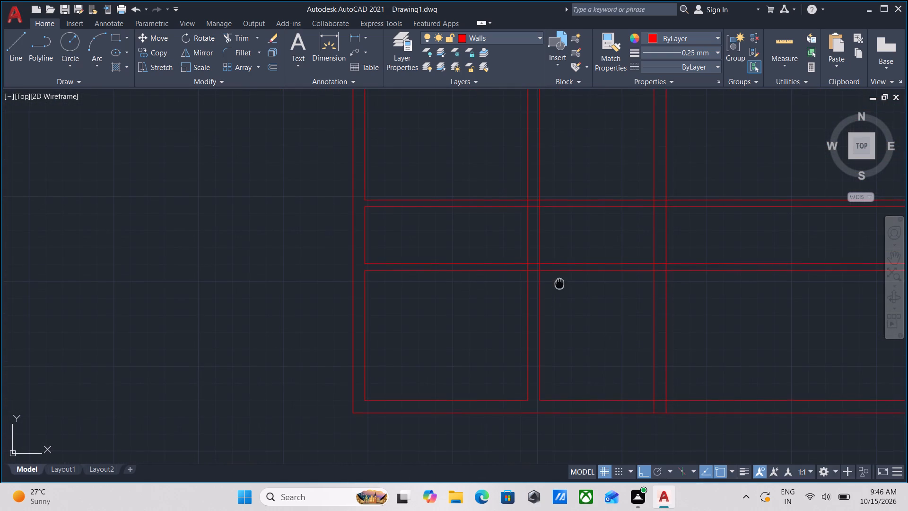
text(tr)
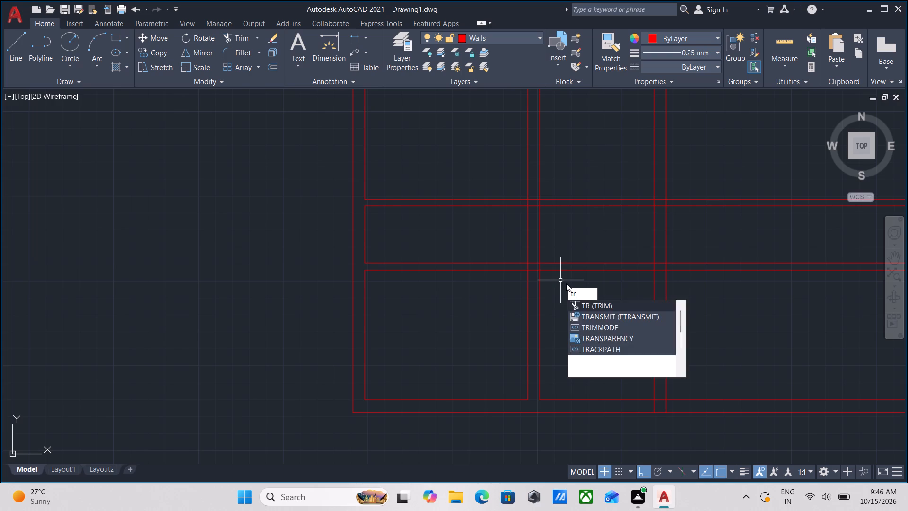
key(Return)
click(673, 329)
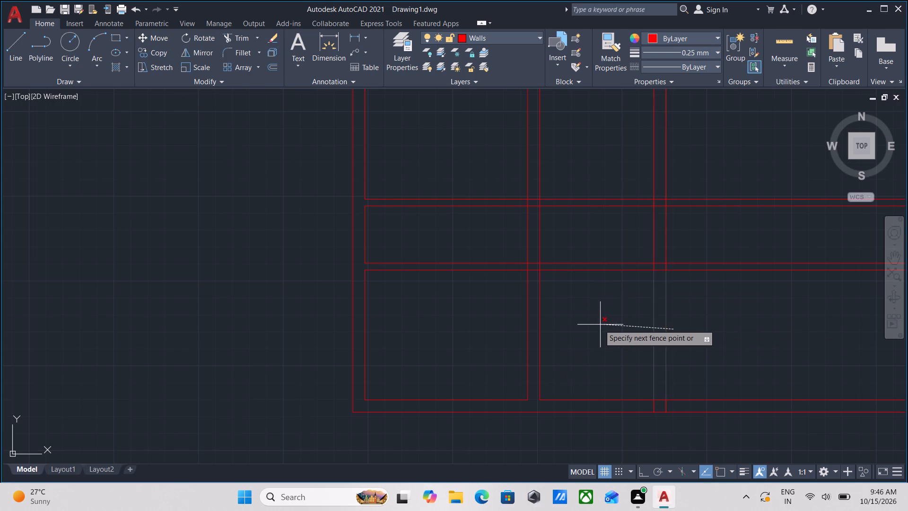
click(597, 325)
Trim the lowest partition's two lines between the interior vertical walls and beyond the second one.
click(592, 301)
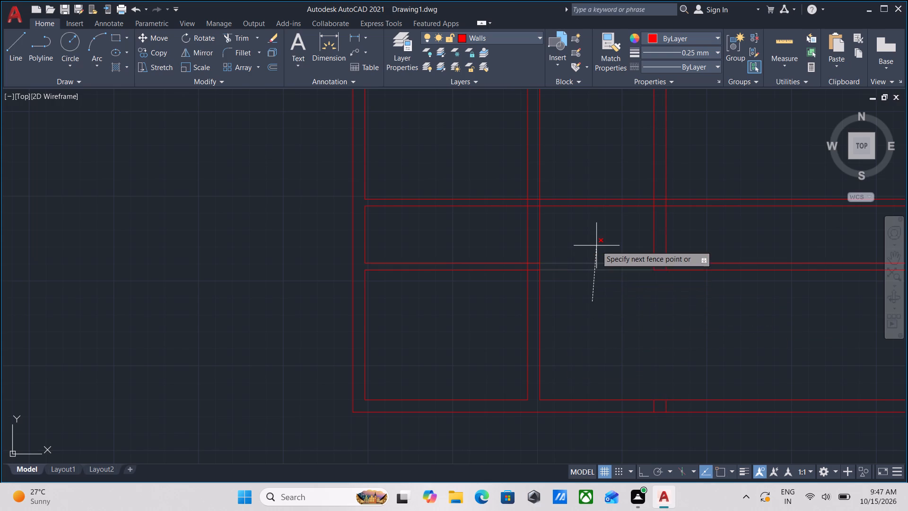
click(596, 246)
drag(676, 288, 676, 281)
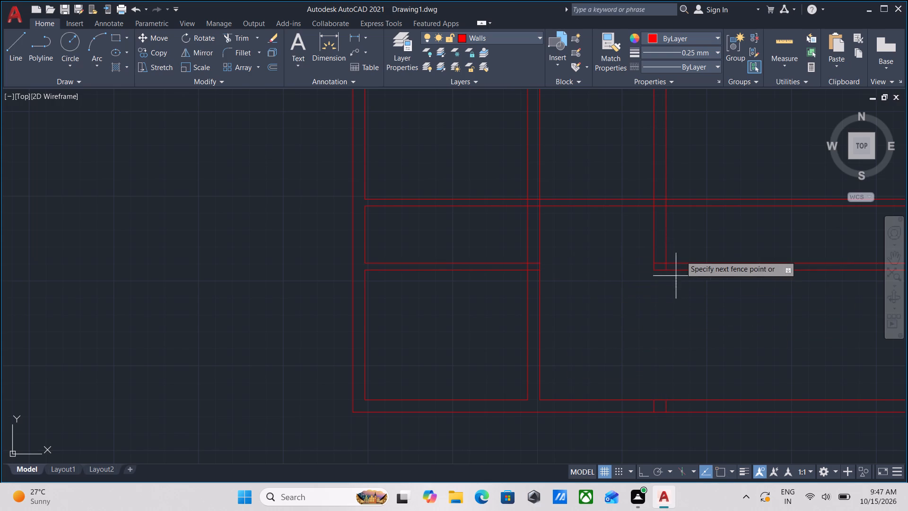
click(682, 236)
Trim the second interior vertical wall's lines between the two lower partitions and clear the leftover segments at its lowest partition crossing.
click(690, 238)
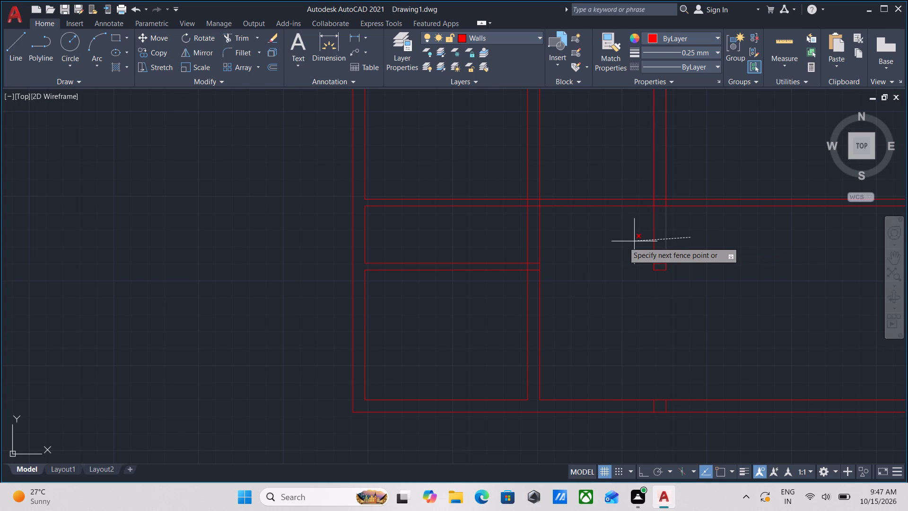
click(612, 242)
click(654, 286)
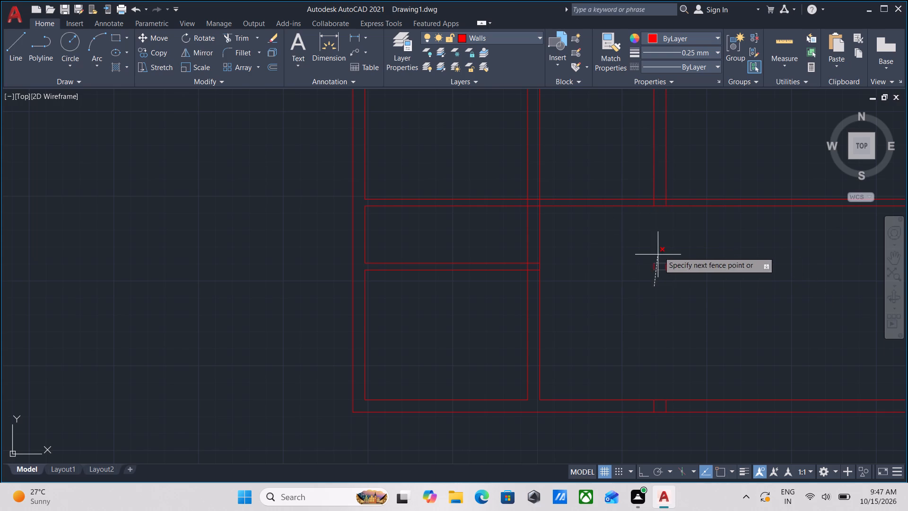
click(663, 241)
click(678, 266)
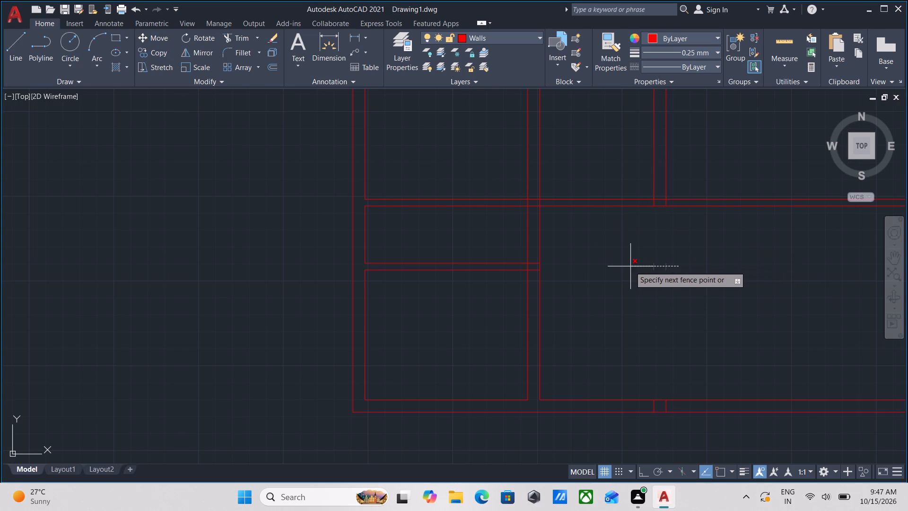
click(627, 267)
scroll(601, 267, up, 2)
key(Escape)
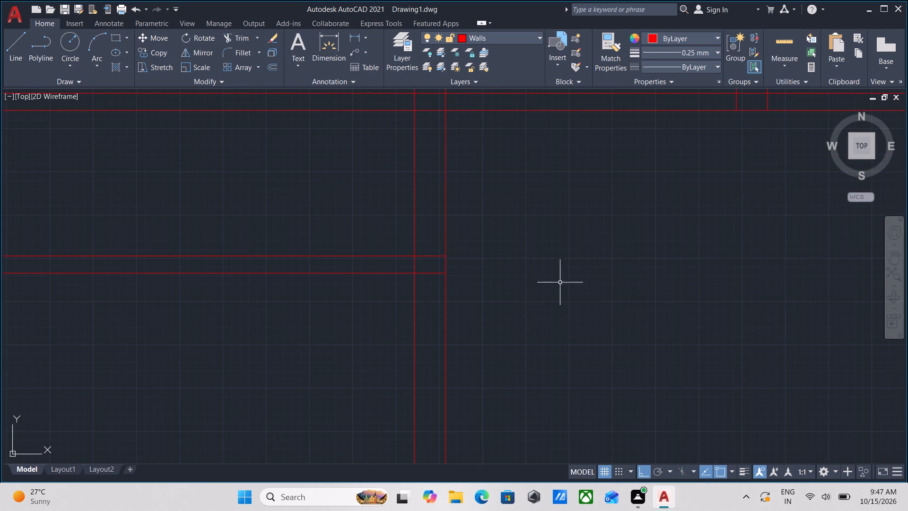
Trim the first interior vertical wall's right line inside the partition above the lowest one, and that partition's lower line between the wall lines.
middle_drag(486, 288, 498, 263)
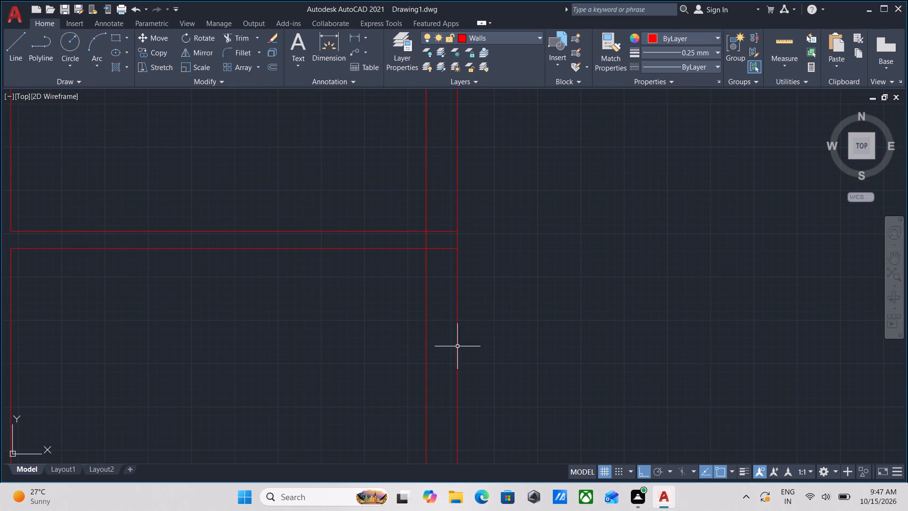
scroll(481, 310, down, 2)
middle_drag(485, 303, 533, 248)
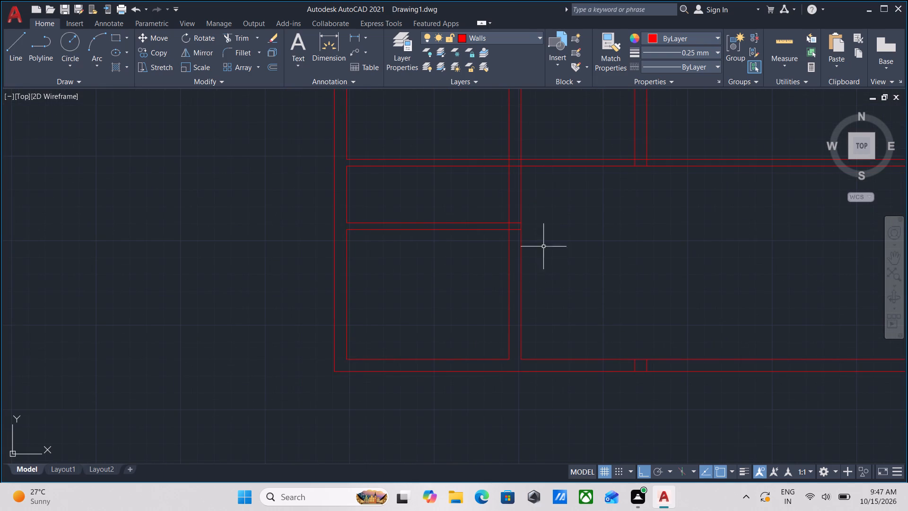
scroll(544, 237, up, 1)
middle_drag(544, 237, 546, 267)
scroll(546, 267, down, 1)
middle_drag(546, 267, 544, 273)
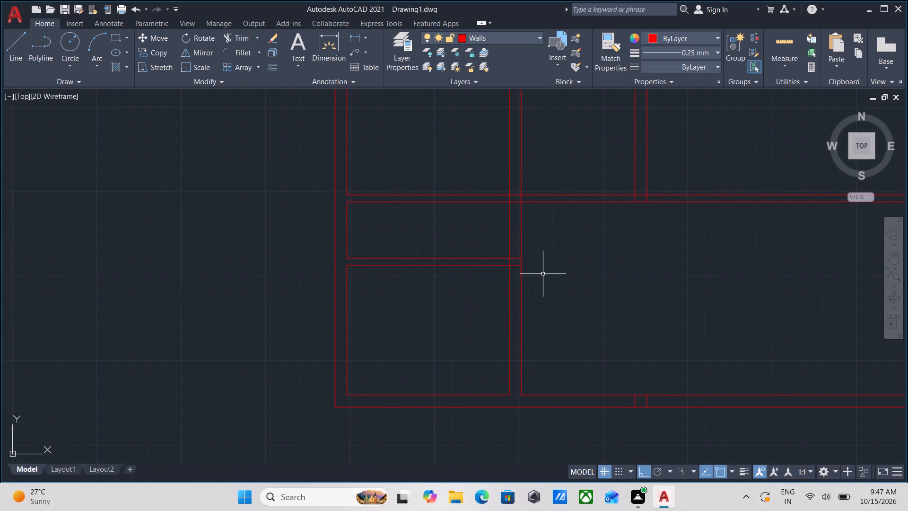
text(tr)
key(Return)
scroll(531, 203, up, 1)
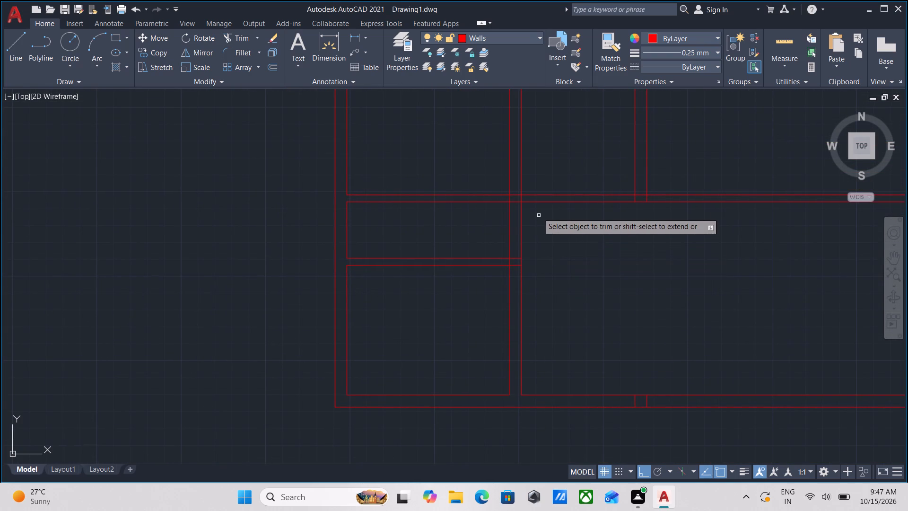
scroll(529, 202, up, 3)
click(493, 168)
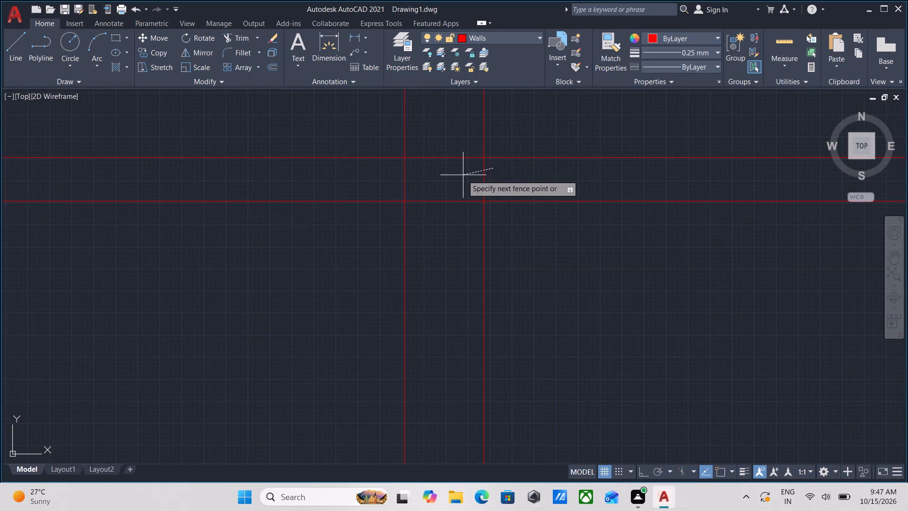
click(463, 175)
click(462, 181)
click(452, 226)
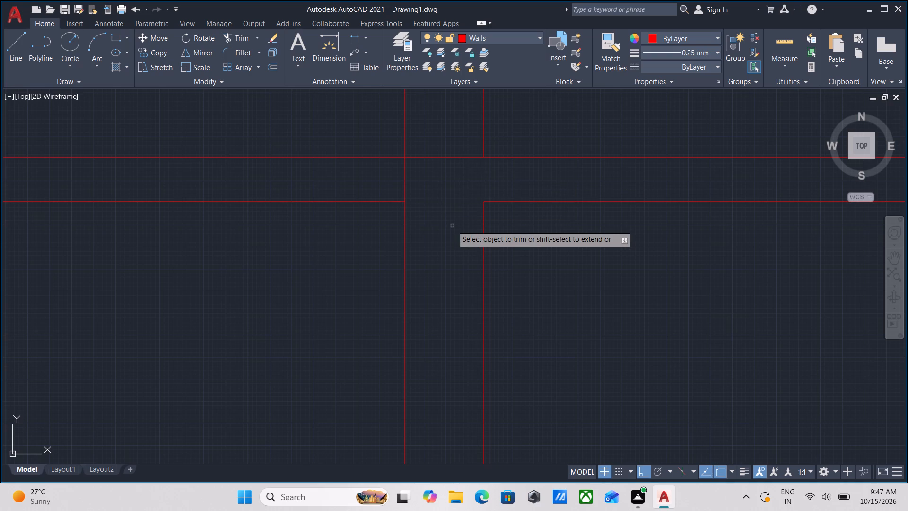
key(Escape)
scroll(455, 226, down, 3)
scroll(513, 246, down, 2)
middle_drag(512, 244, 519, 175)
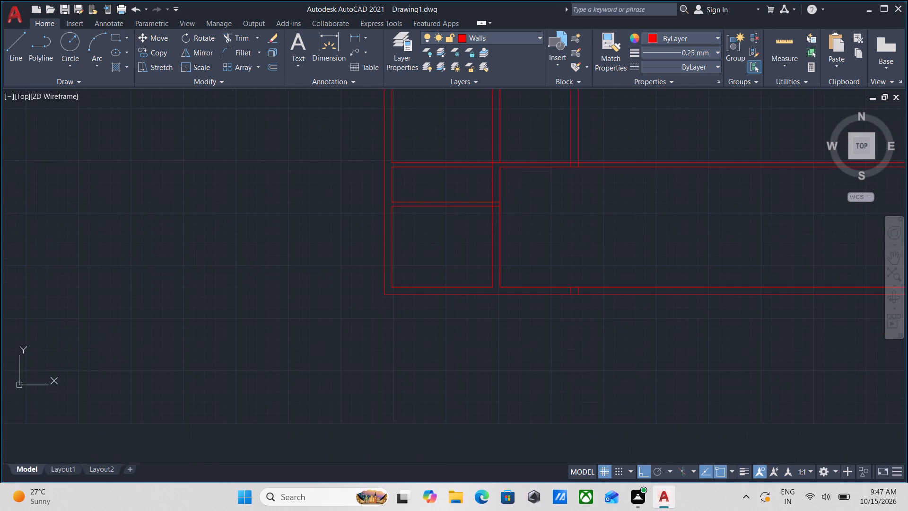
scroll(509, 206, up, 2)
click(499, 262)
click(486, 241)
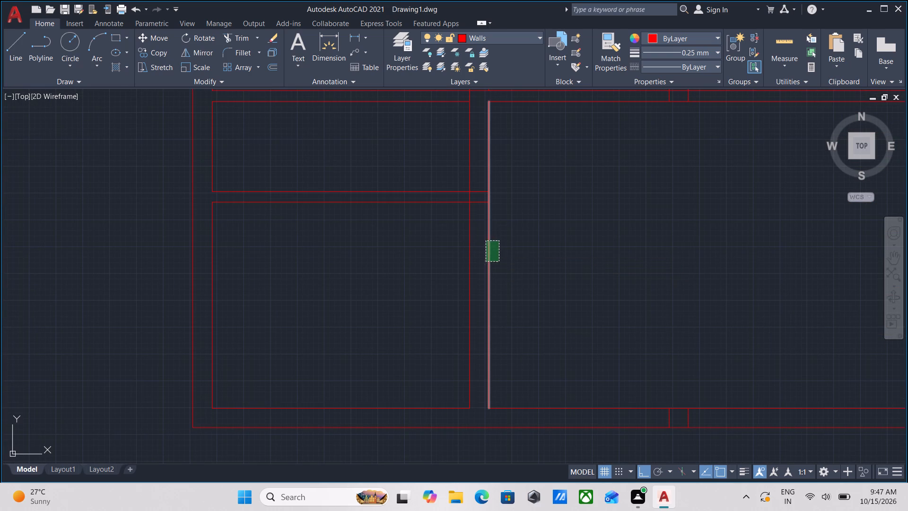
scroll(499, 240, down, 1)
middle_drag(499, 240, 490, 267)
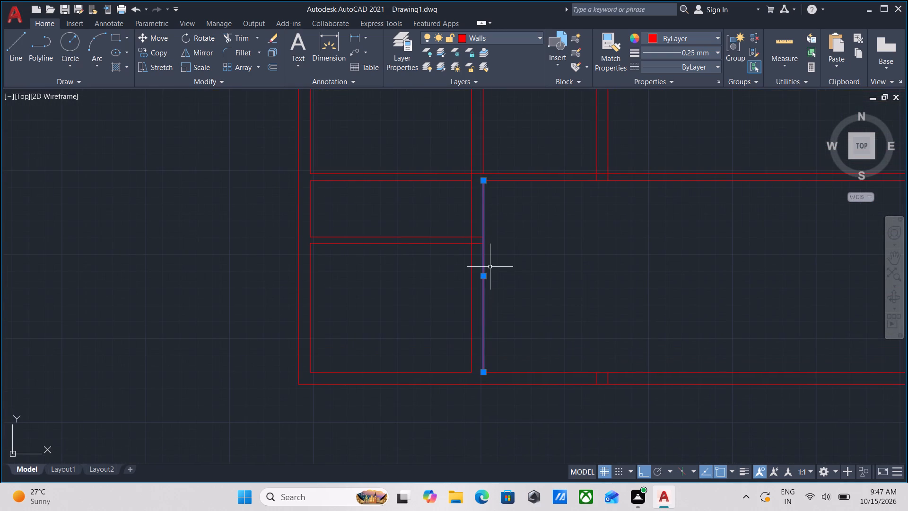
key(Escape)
Trim the first interior vertical wall's right line between the lowest partition and the bottom exterior wall.
scroll(496, 265, up, 3)
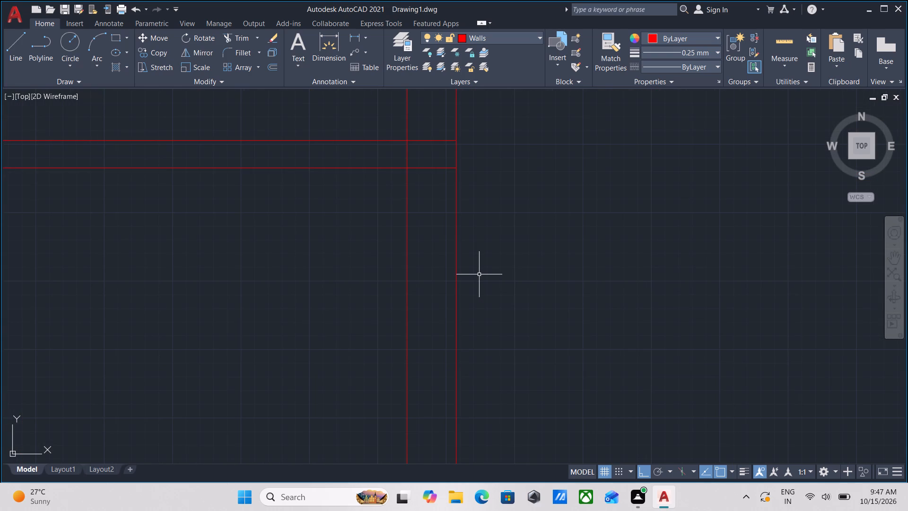
scroll(479, 274, down, 1)
middle_drag(480, 274, 471, 298)
text(tr)
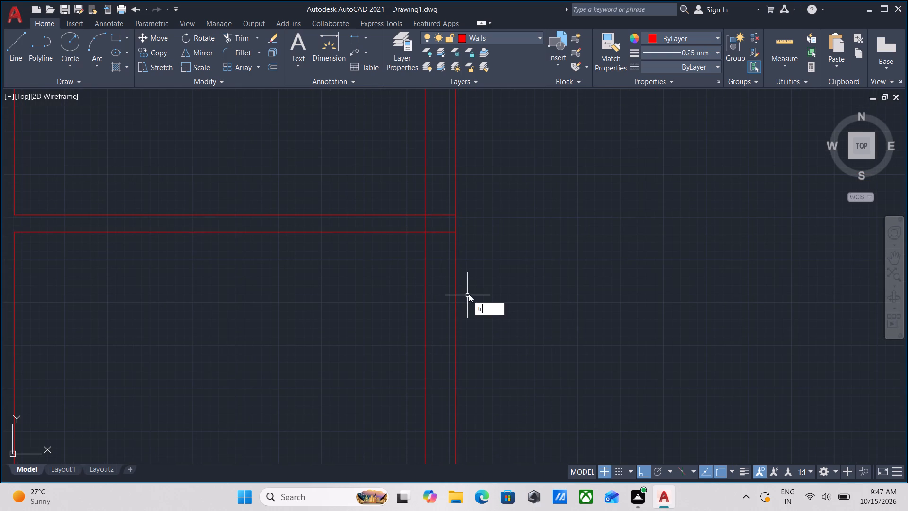
key(Return)
scroll(444, 230, down, 5)
middle_drag(466, 235, 455, 254)
scroll(445, 252, up, 5)
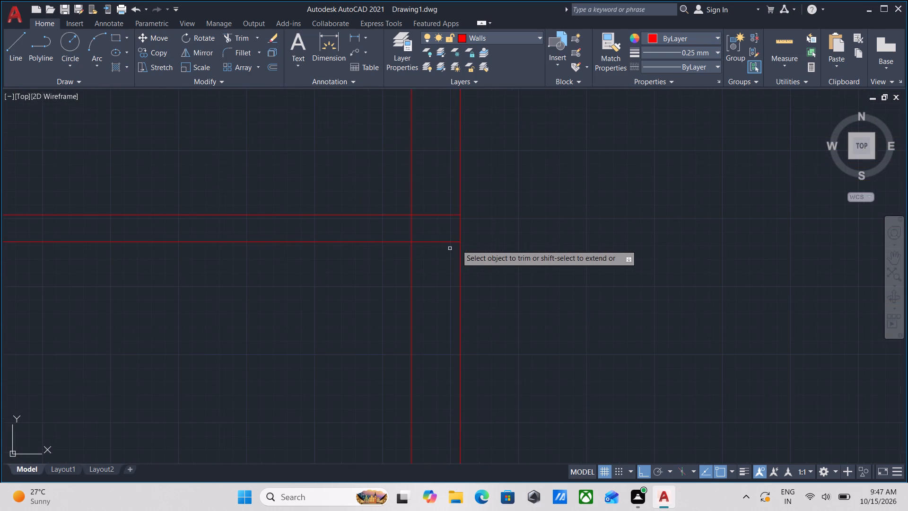
click(479, 273)
click(445, 282)
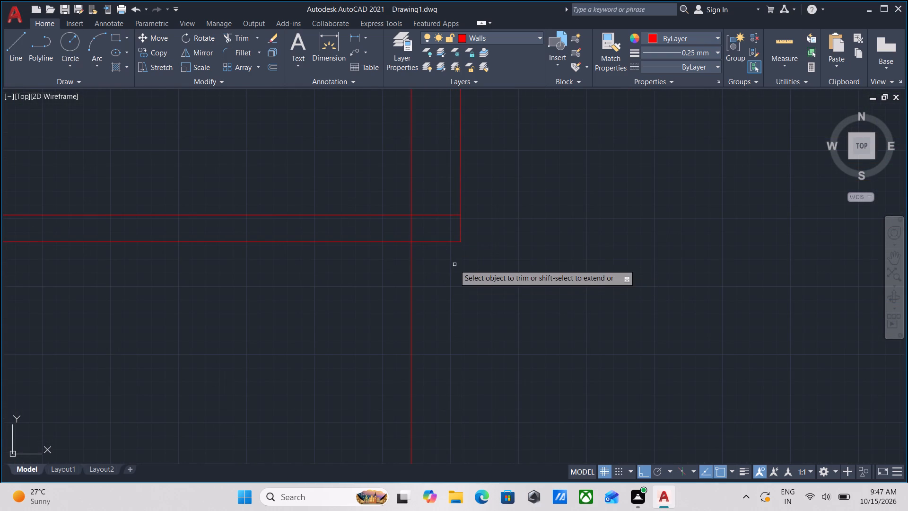
Trim both lines of the first interior vertical wall between the lowest partition's two horizontal lines.
click(485, 232)
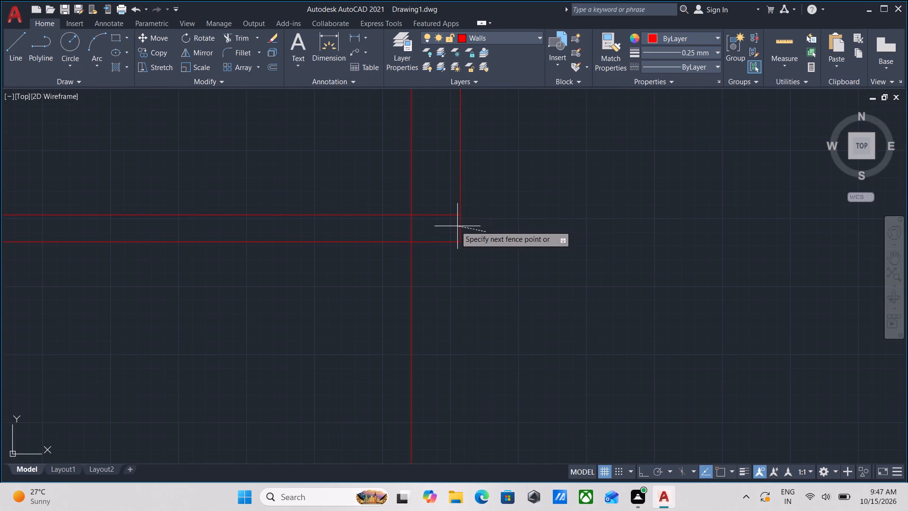
click(455, 225)
click(426, 227)
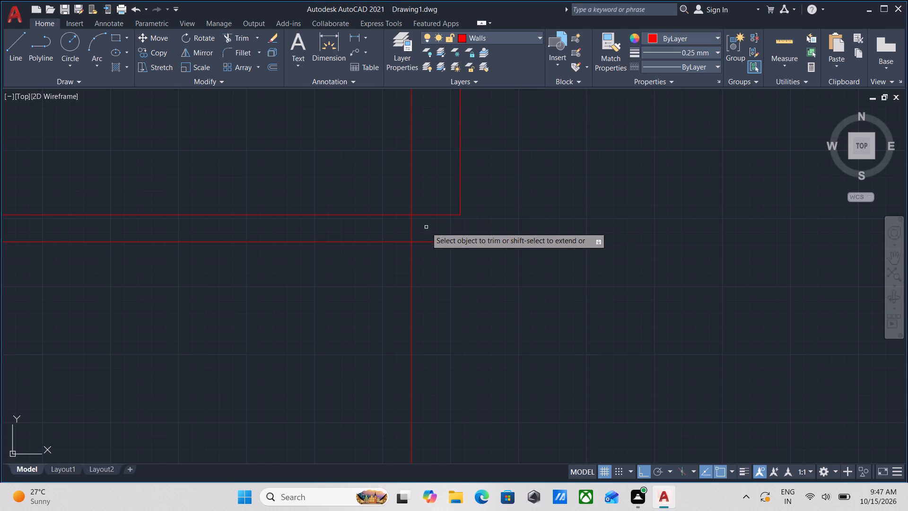
click(391, 232)
key(Escape)
Offset the bottom-left room's right wall line 5" to the right to thin that wall below the lowest partition.
scroll(391, 232, down, 3)
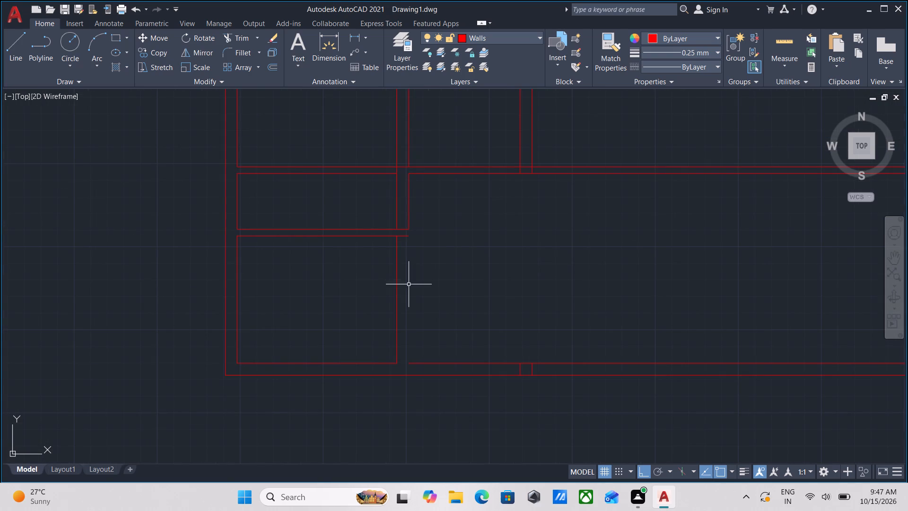
click(410, 294)
click(379, 267)
key(o)
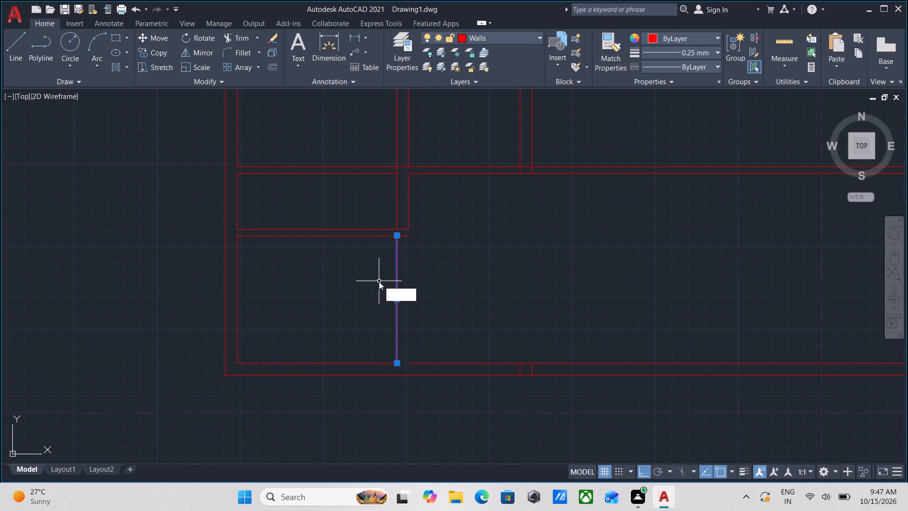
key(Return)
click(399, 297)
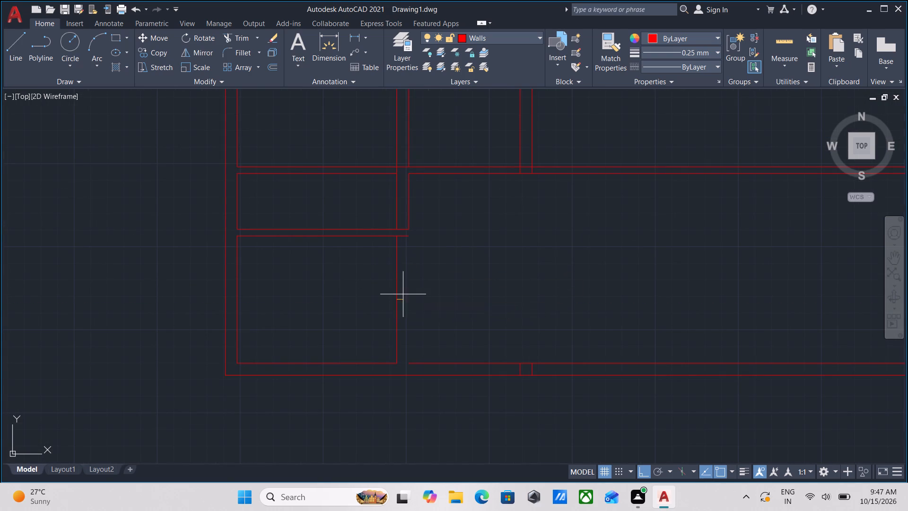
click(419, 293)
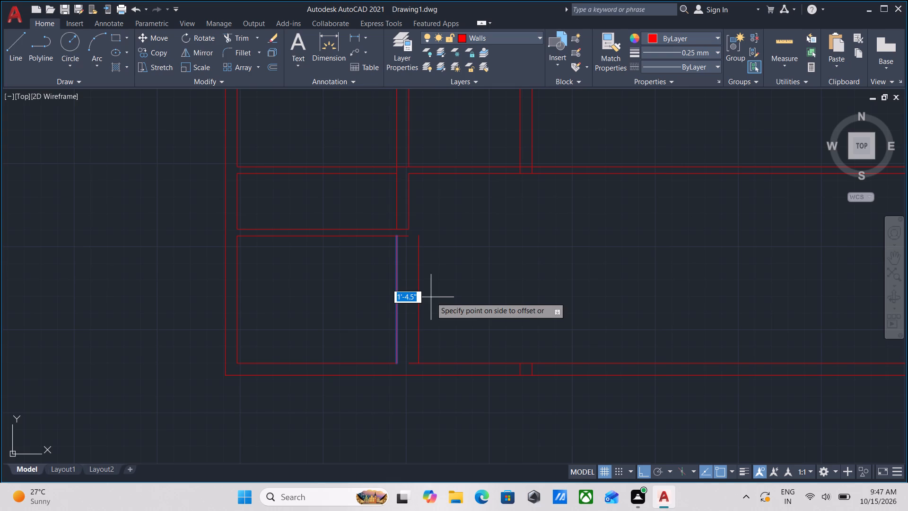
key(5)
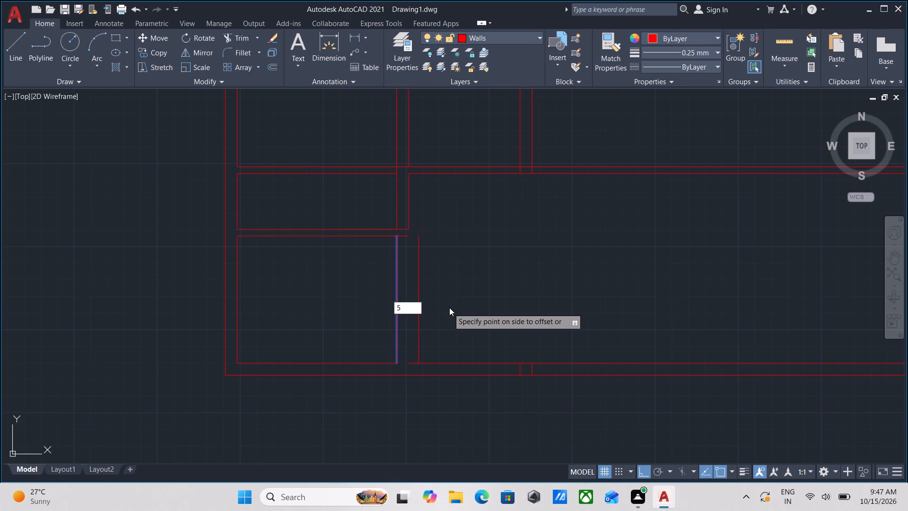
key(Return)
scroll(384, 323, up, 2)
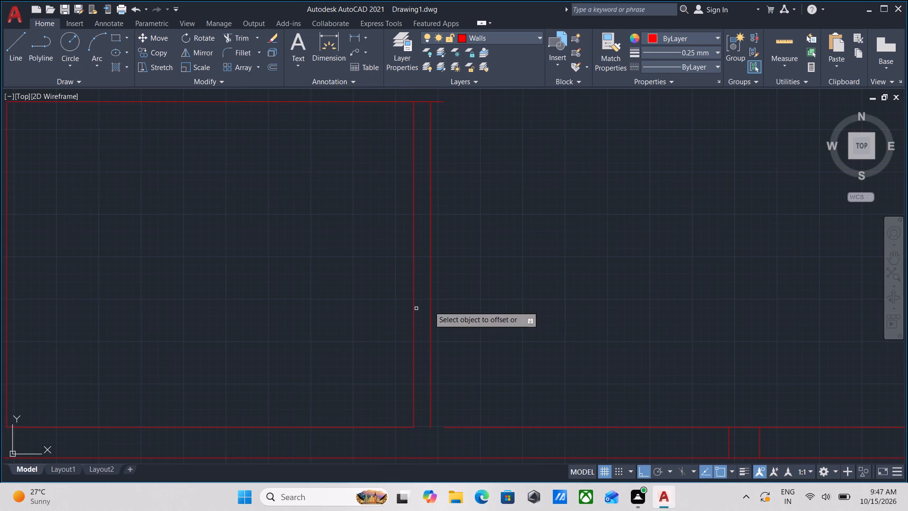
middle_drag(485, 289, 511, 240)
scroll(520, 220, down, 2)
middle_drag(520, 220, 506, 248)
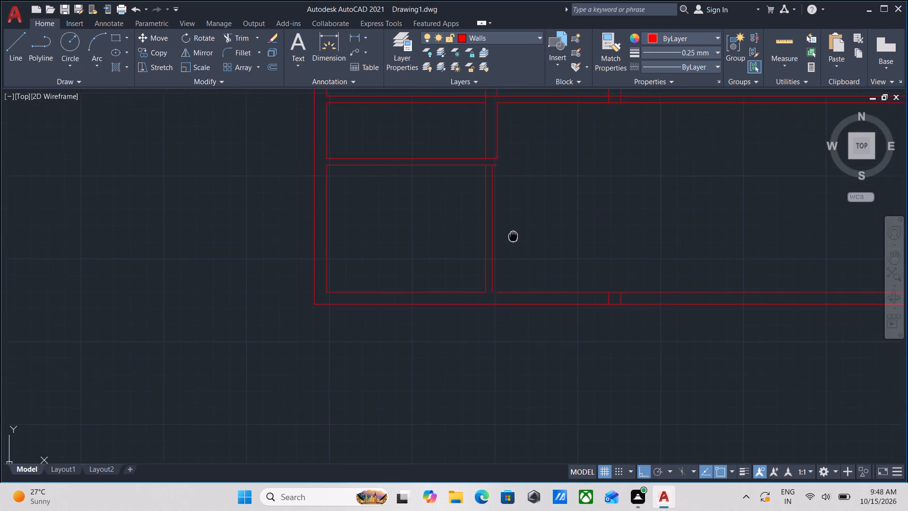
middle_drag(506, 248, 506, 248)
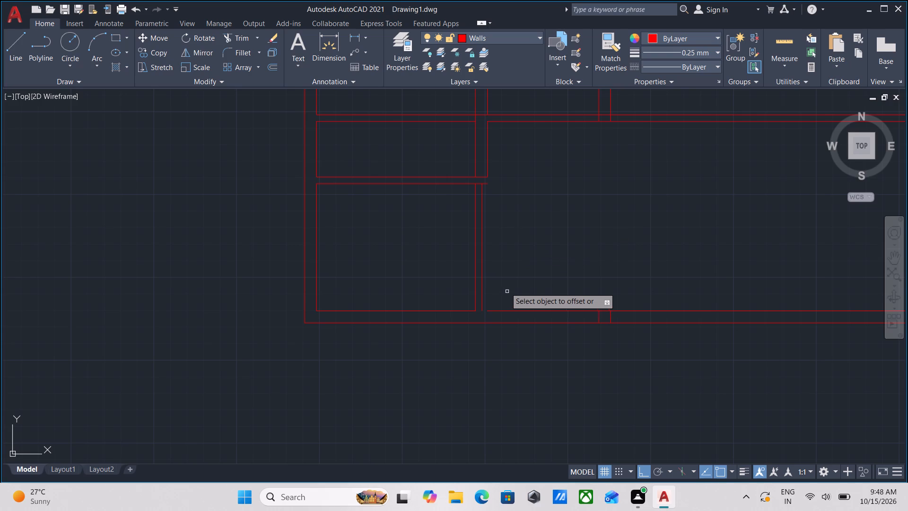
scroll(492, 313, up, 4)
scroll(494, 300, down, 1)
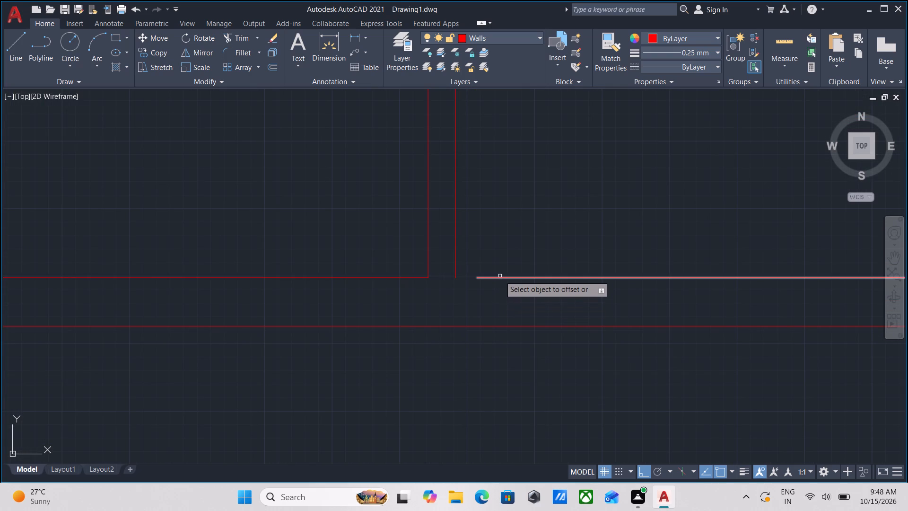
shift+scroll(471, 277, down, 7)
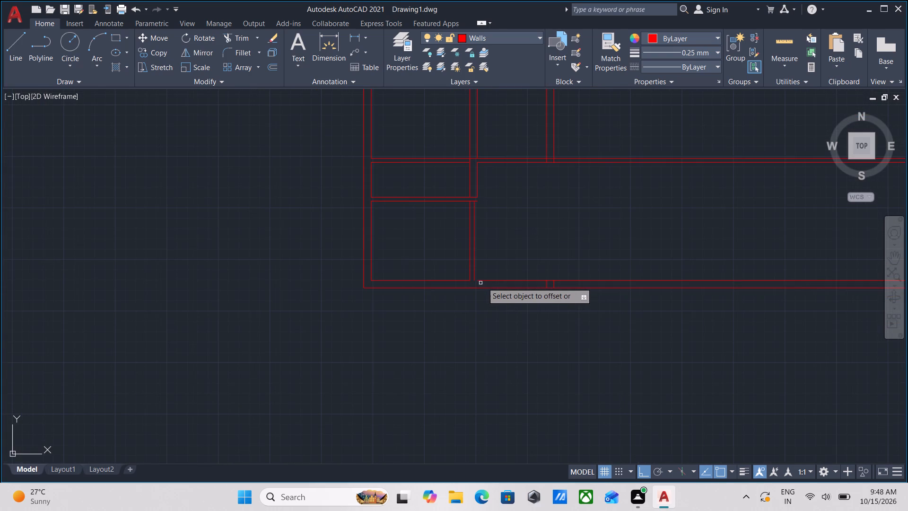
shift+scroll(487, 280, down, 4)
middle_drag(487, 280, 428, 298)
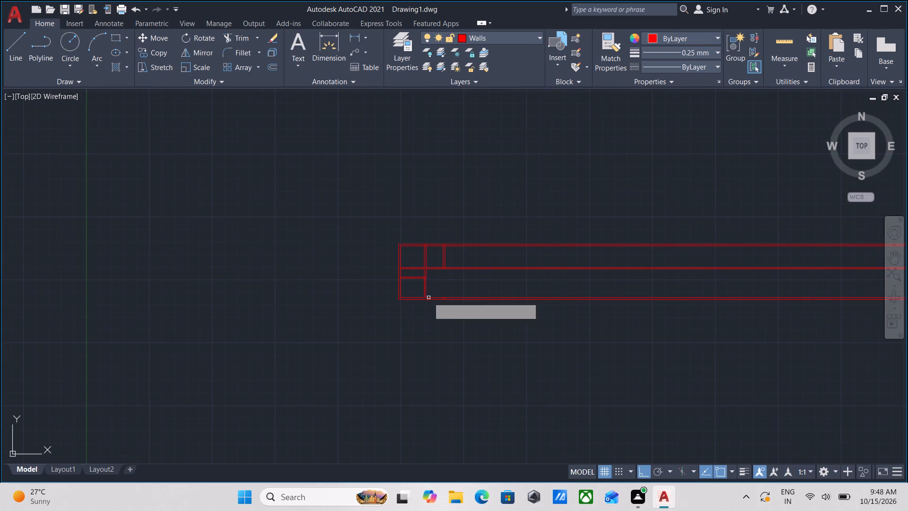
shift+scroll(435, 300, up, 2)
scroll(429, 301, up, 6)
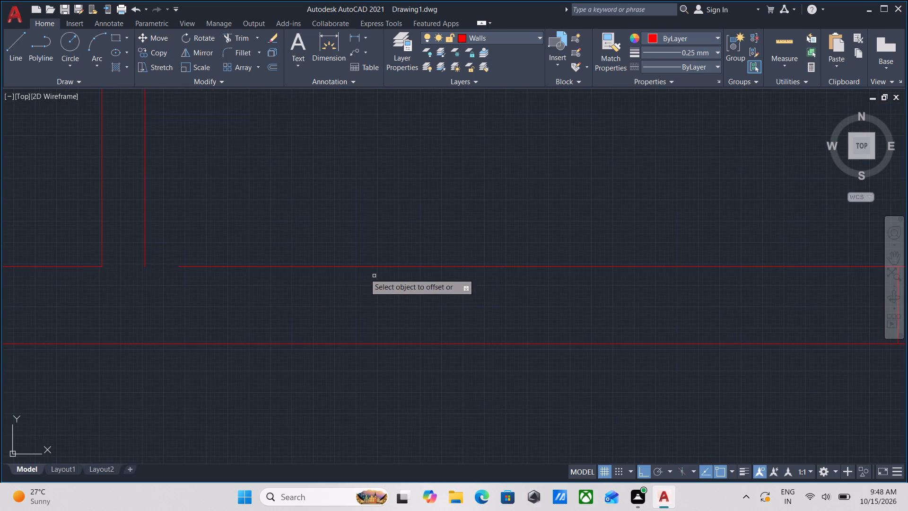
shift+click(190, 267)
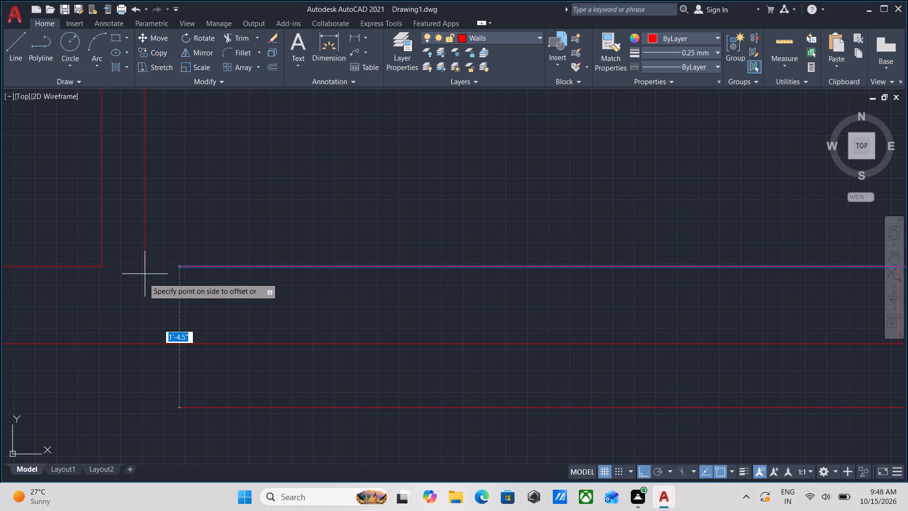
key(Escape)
Offset the outer line of the bottom-left room's right wall 4' to the right.
scroll(260, 254, down, 6)
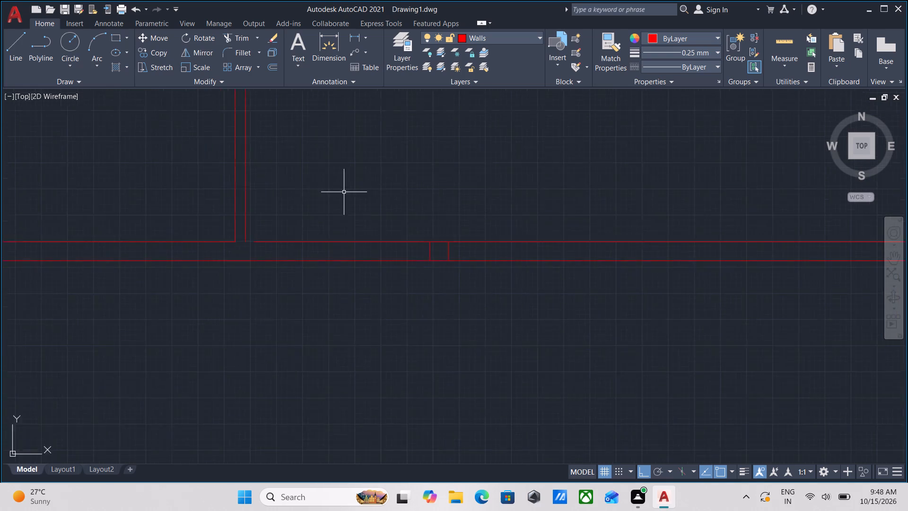
middle_drag(345, 192, 398, 346)
scroll(399, 348, down, 1)
scroll(380, 284, up, 4)
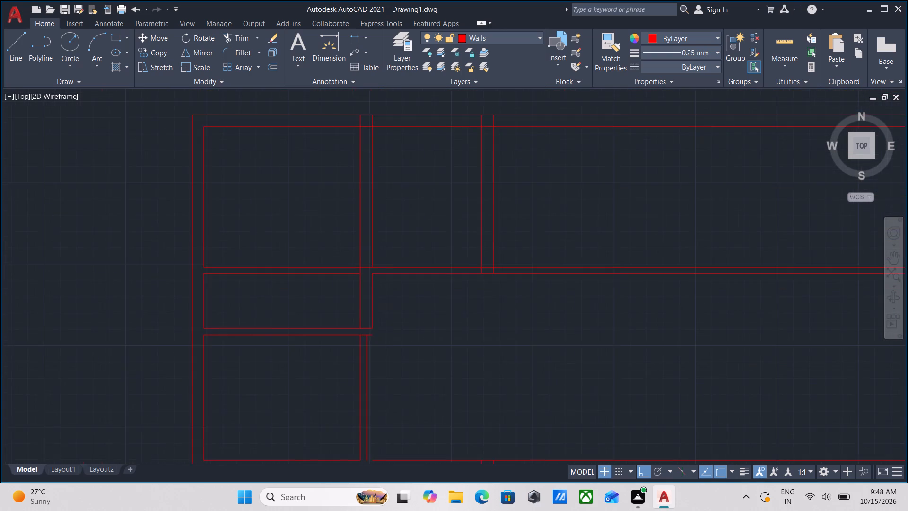
middle_drag(375, 317, 411, 214)
scroll(413, 211, up, 1)
middle_drag(418, 322, 454, 143)
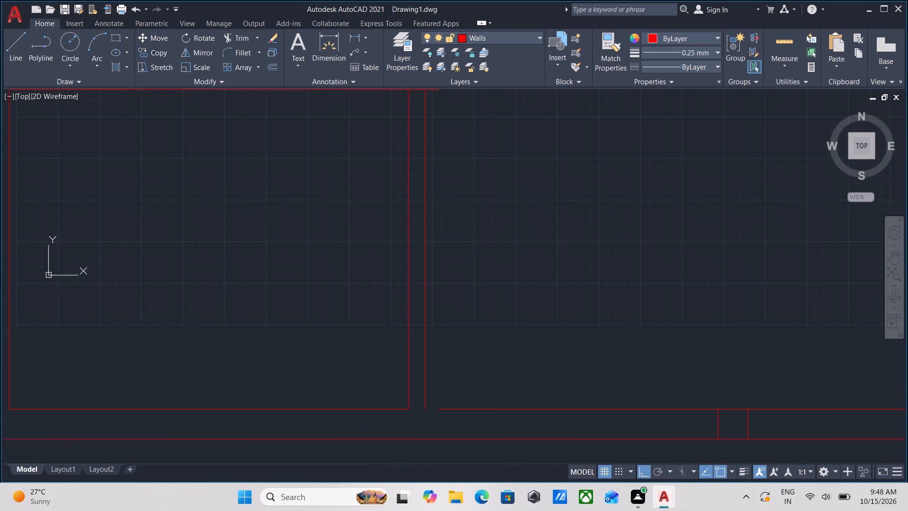
click(436, 228)
click(419, 198)
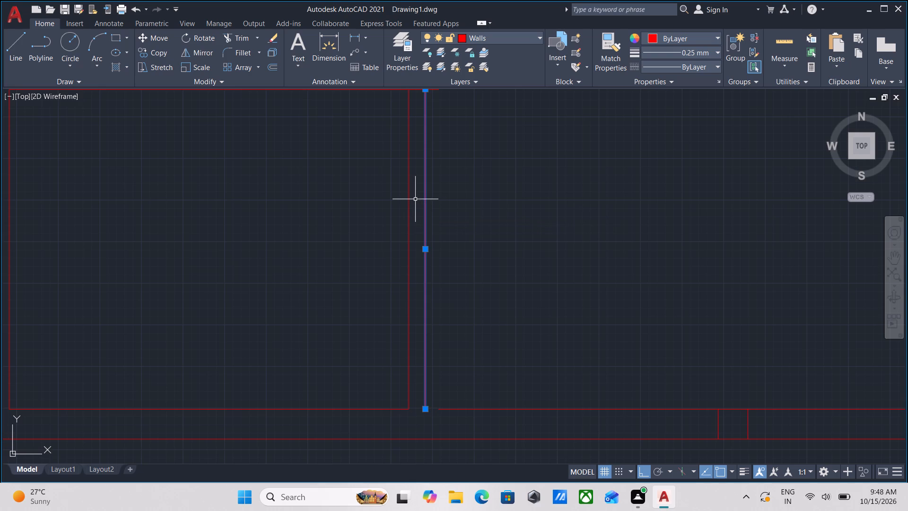
key(o)
key(Return)
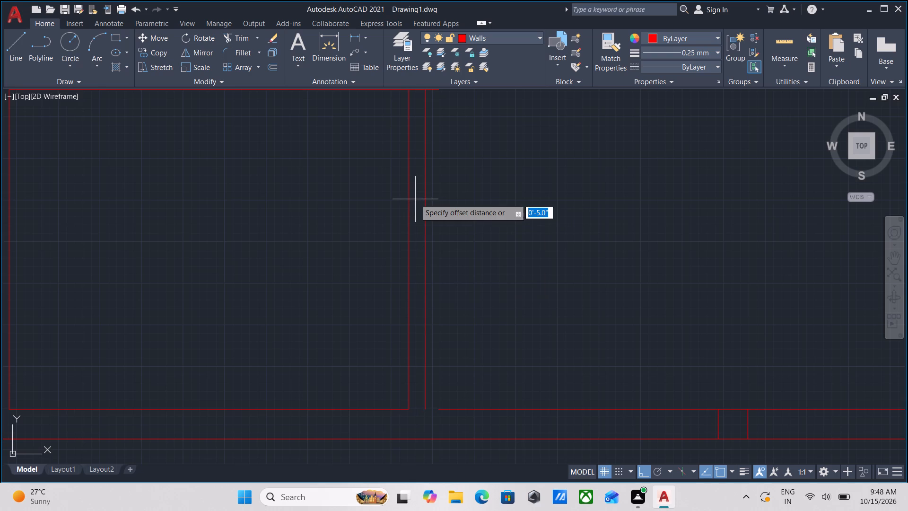
click(425, 227)
click(492, 231)
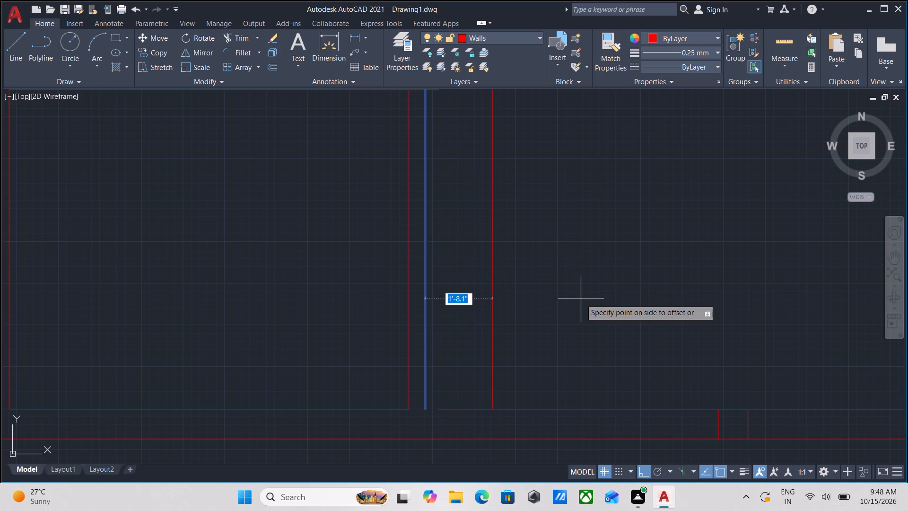
text(4')
key(Return)
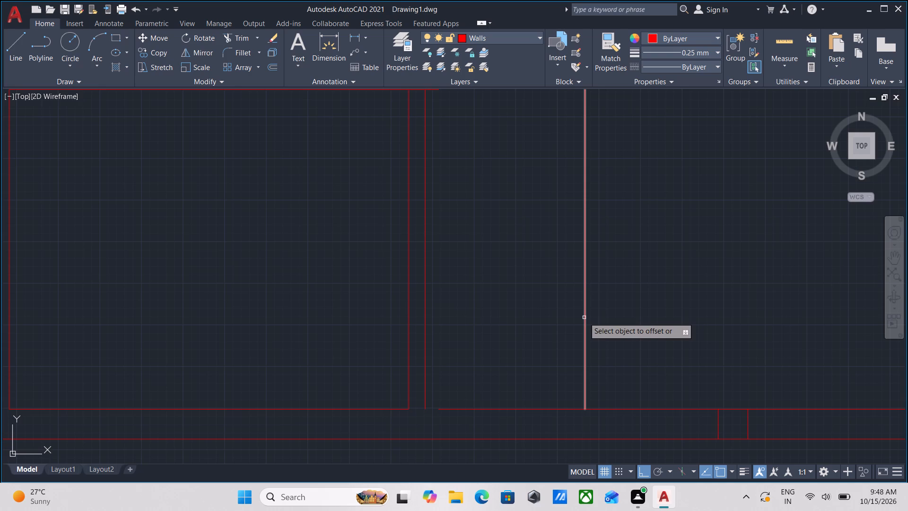
Offset the vertical line 4' away from the bottom-left room's wall 5" to the right as the second wall face.
click(584, 317)
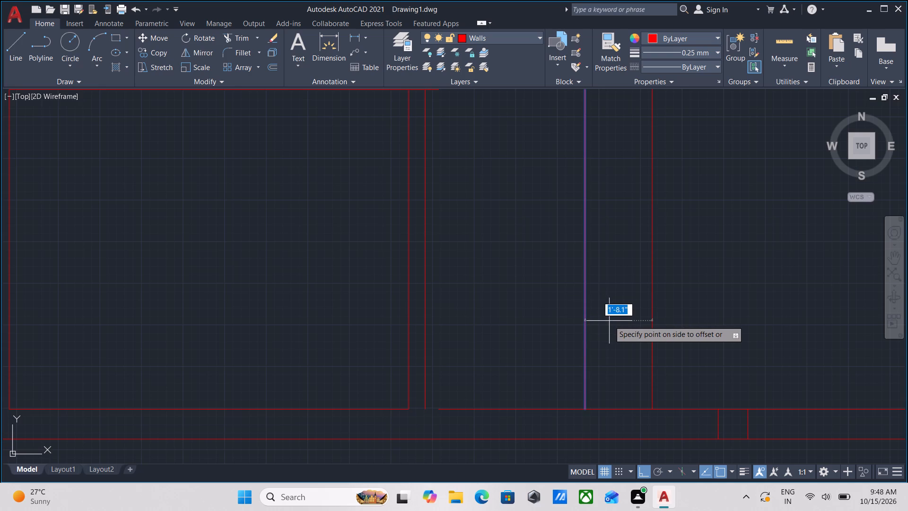
key(5)
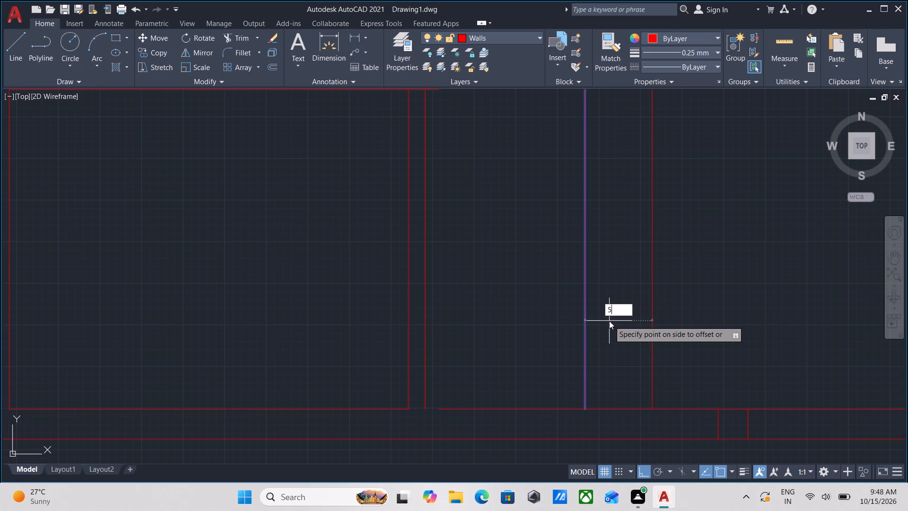
key(Return)
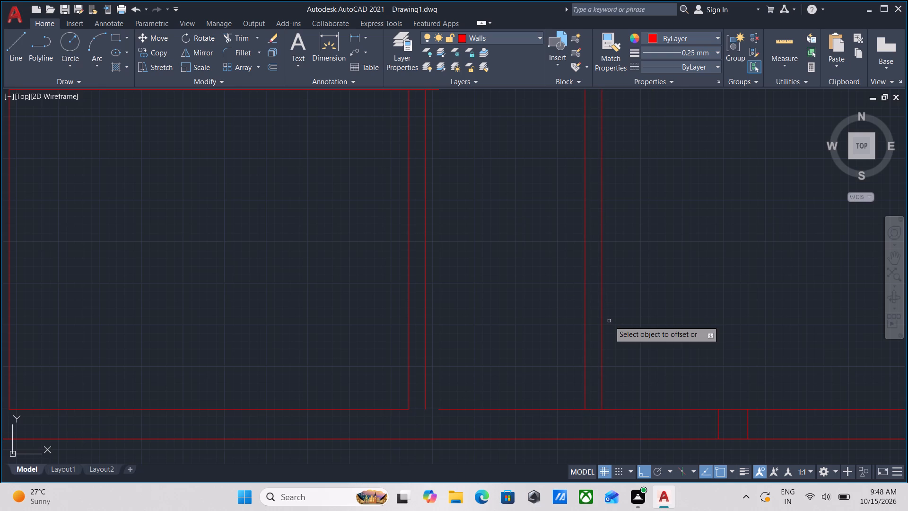
scroll(484, 408, up, 1)
key(Escape)
Stretch the end of the bottom wall's inner line about 4" to meet the outer face of the bottom-left room's right wall.
drag(507, 423, 505, 417)
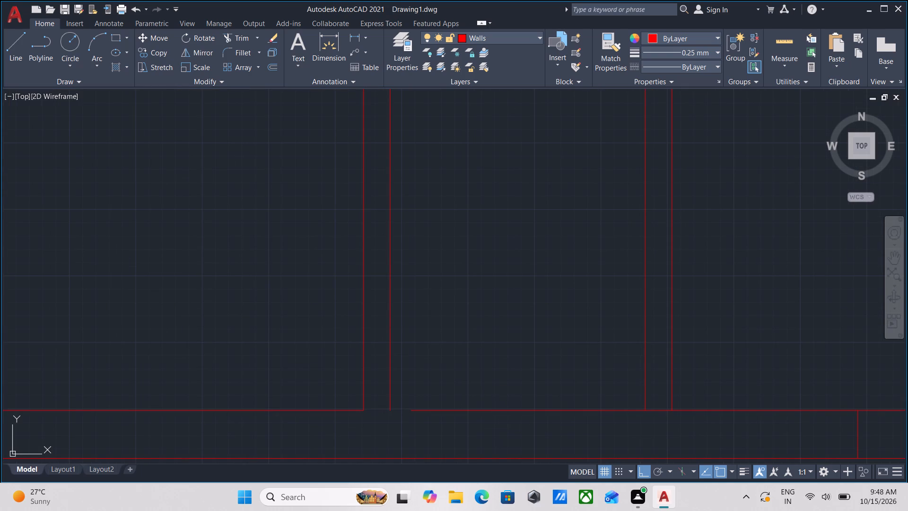
click(483, 375)
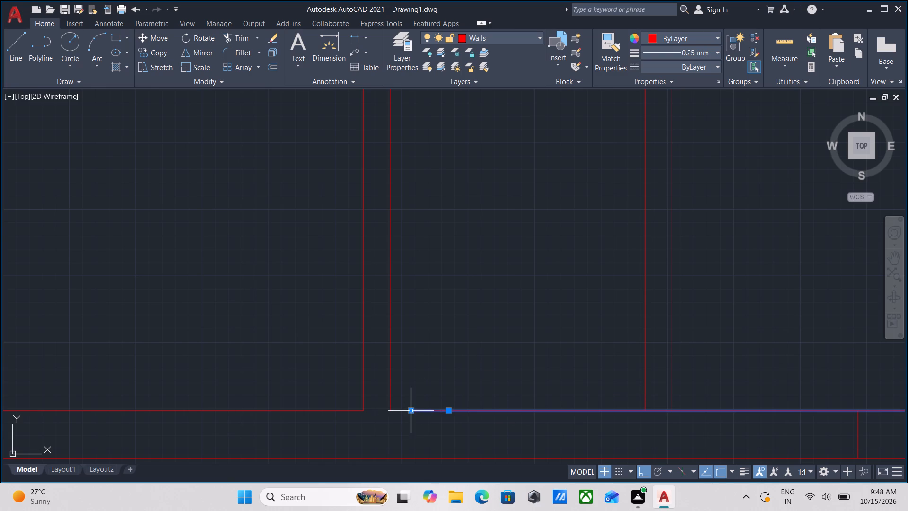
click(410, 410)
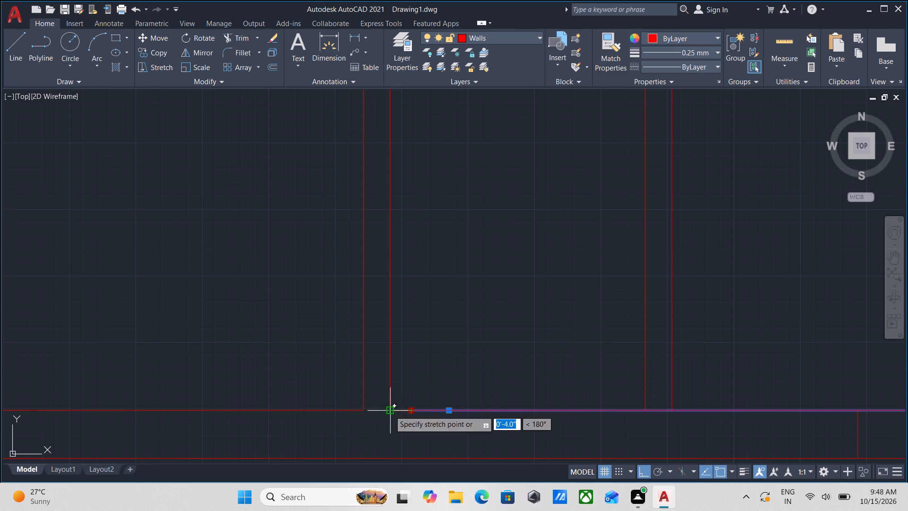
click(390, 411)
key(Escape)
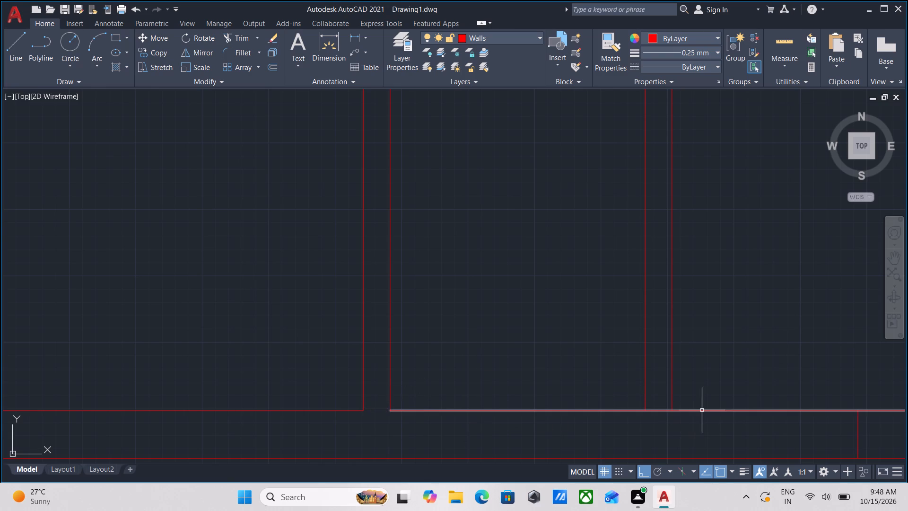
Trim the bottom wall's inner line between the two faces of the vertical wall 4' from the bottom-left room.
text(tr)
key(Return)
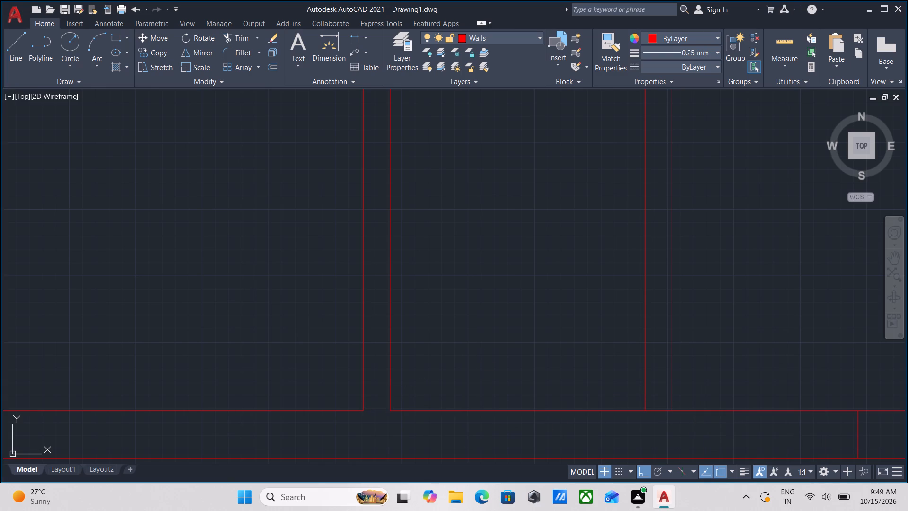
scroll(667, 426, up, 2)
click(651, 410)
click(637, 335)
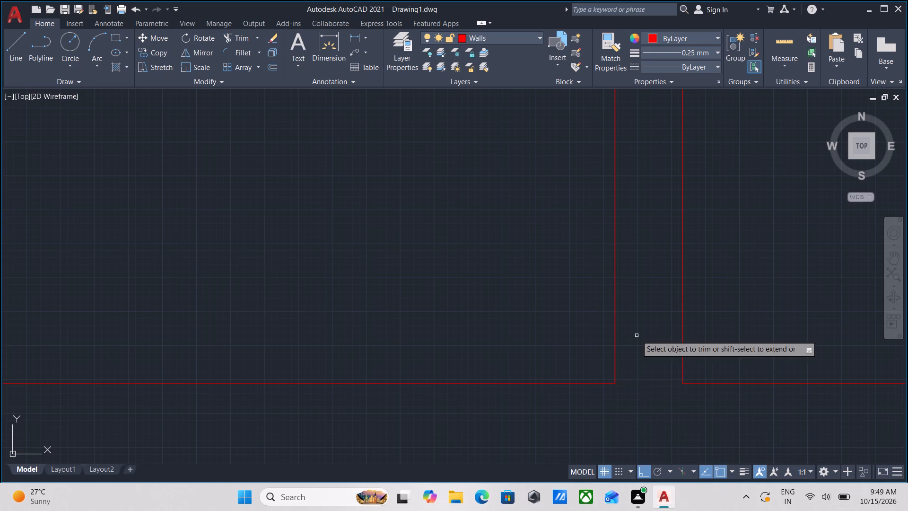
key(Escape)
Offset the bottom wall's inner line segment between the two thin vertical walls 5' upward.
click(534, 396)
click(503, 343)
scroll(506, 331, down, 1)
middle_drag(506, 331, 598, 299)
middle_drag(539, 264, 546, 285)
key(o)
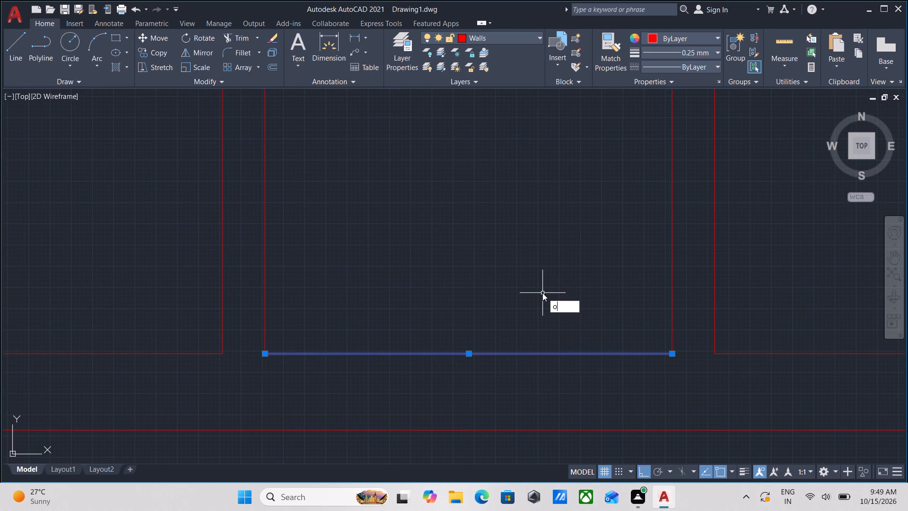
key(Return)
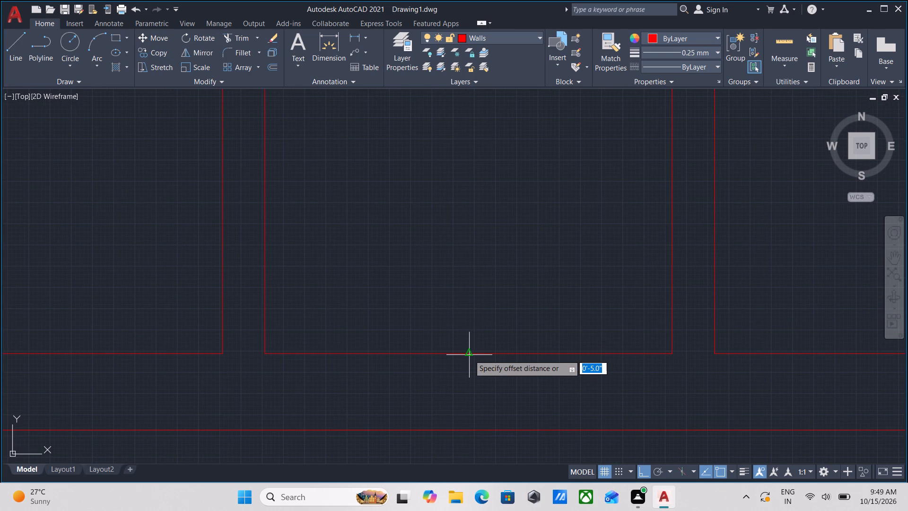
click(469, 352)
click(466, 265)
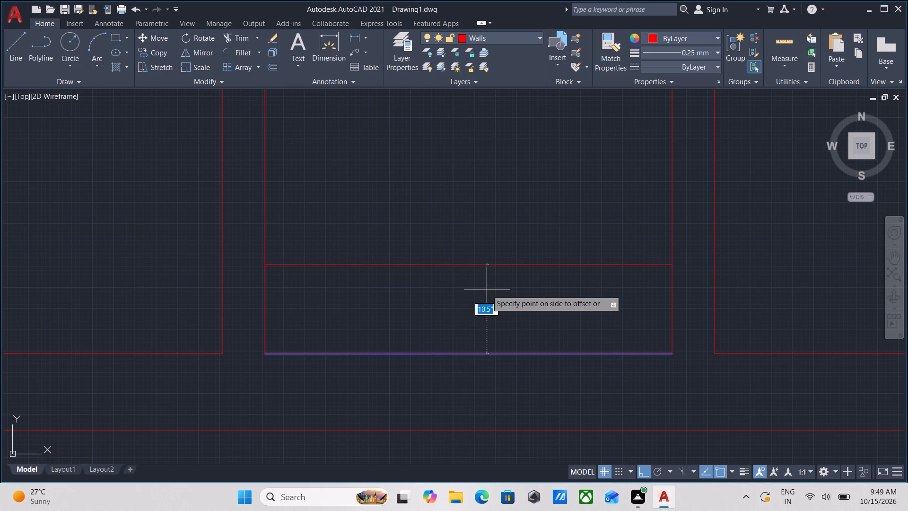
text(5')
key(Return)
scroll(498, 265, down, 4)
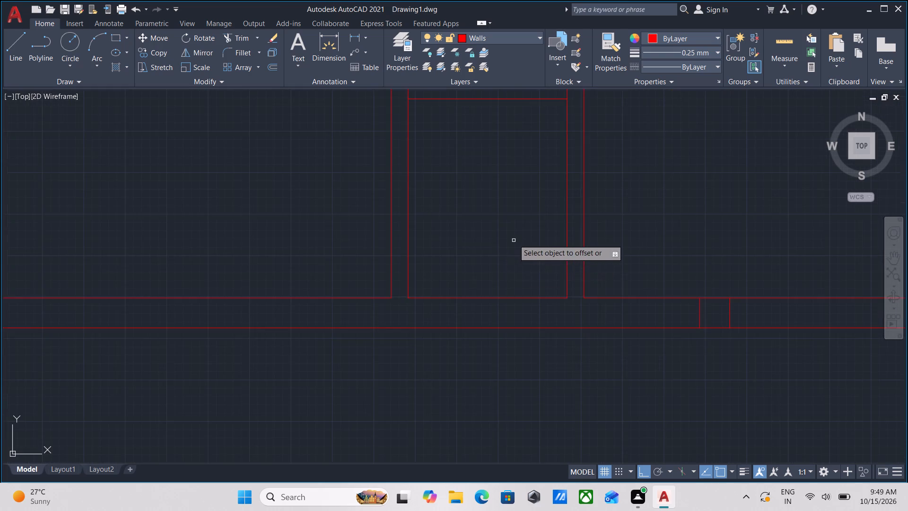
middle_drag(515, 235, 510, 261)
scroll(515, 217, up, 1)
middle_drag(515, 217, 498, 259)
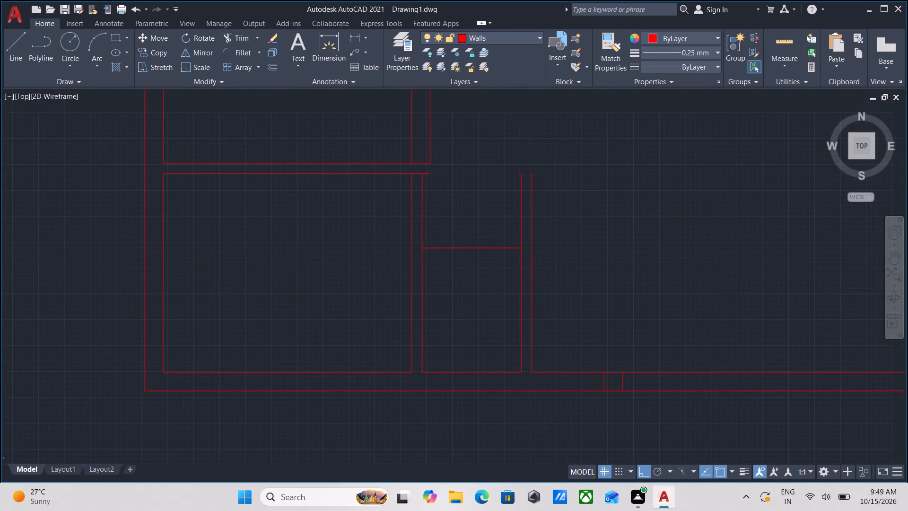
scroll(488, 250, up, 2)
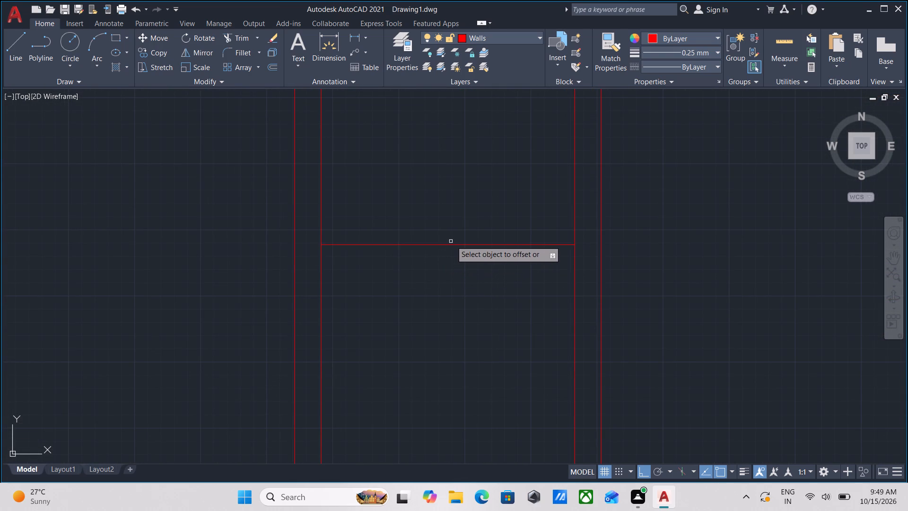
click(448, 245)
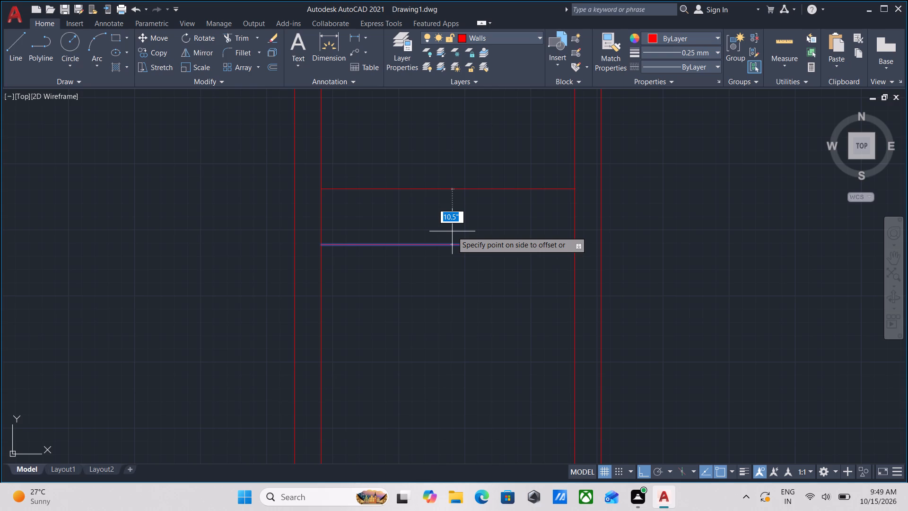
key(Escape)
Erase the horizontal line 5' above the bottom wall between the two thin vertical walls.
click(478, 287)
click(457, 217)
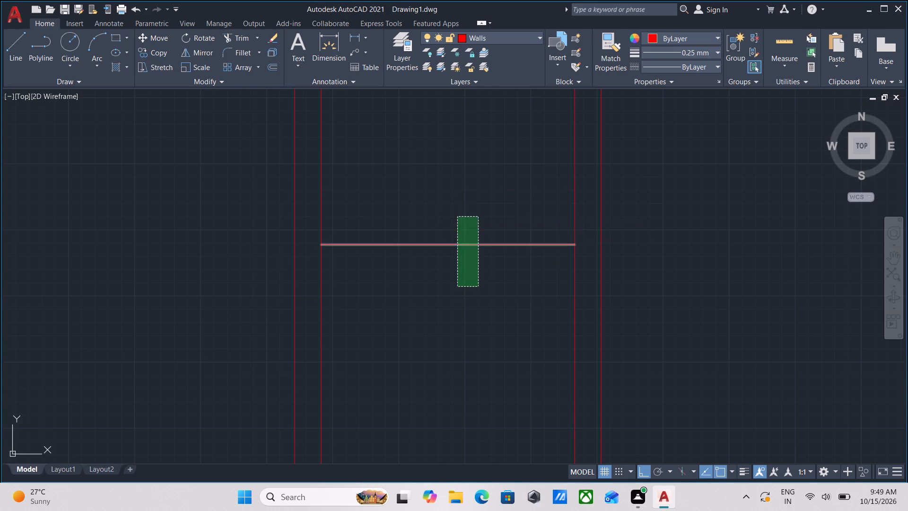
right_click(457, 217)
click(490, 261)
Erase both vertical lines of the wall 4' from the bottom-left room's right wall.
scroll(541, 265, down, 3)
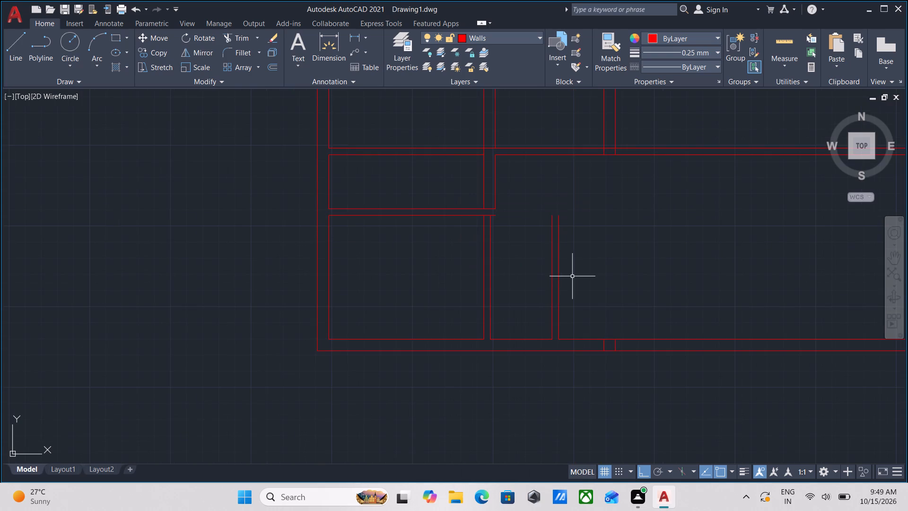
click(582, 274)
click(536, 271)
right_click(536, 271)
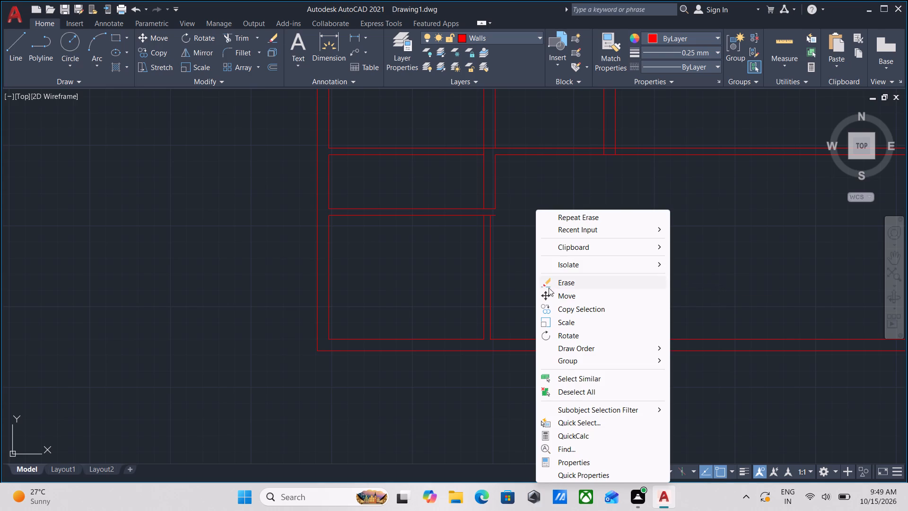
click(556, 278)
Offset the outer line of the bottom-left room's right wall 5' to the right.
scroll(492, 295, up, 2)
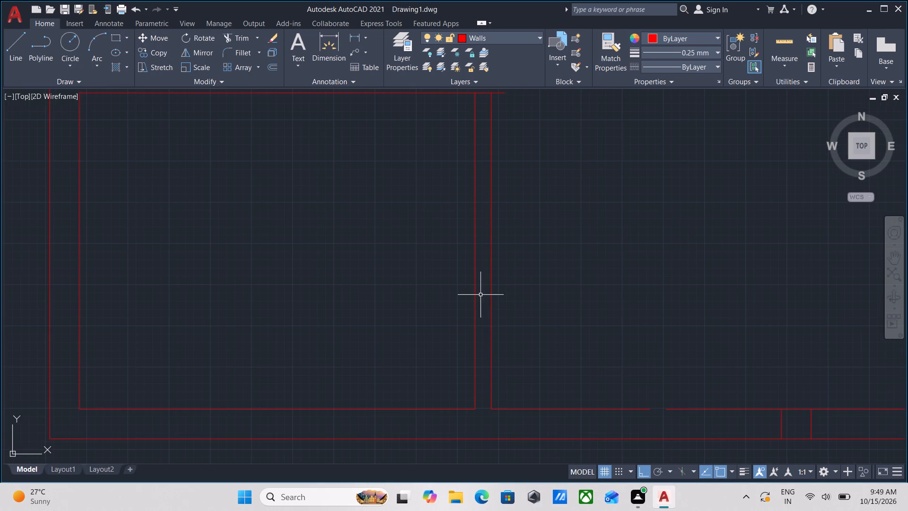
click(504, 296)
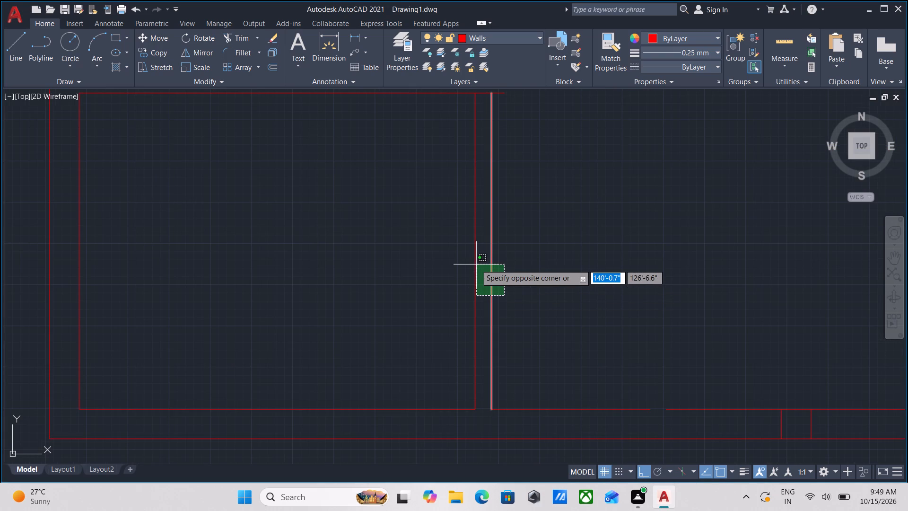
click(483, 265)
key(o)
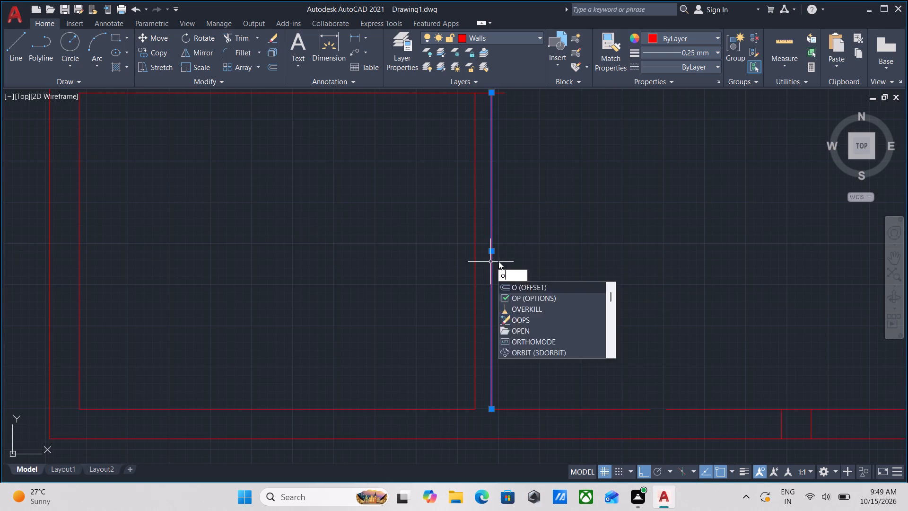
key(Return)
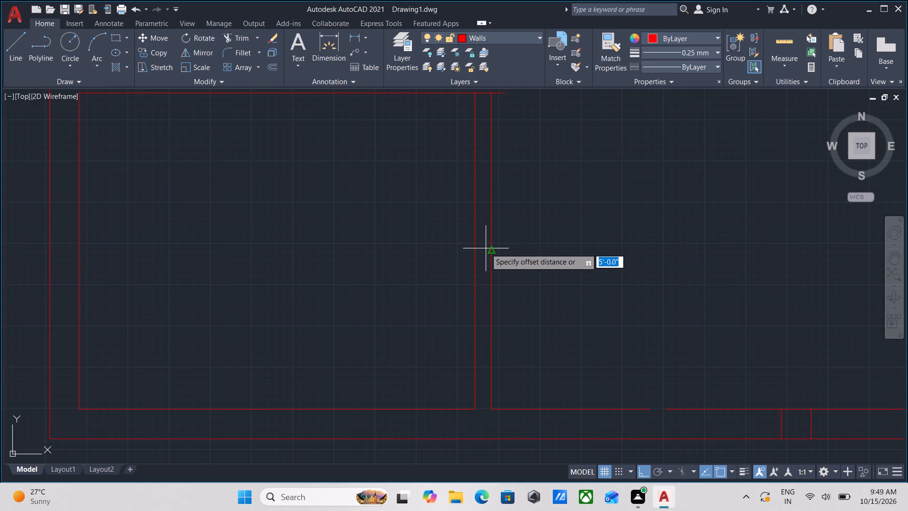
click(492, 253)
click(516, 252)
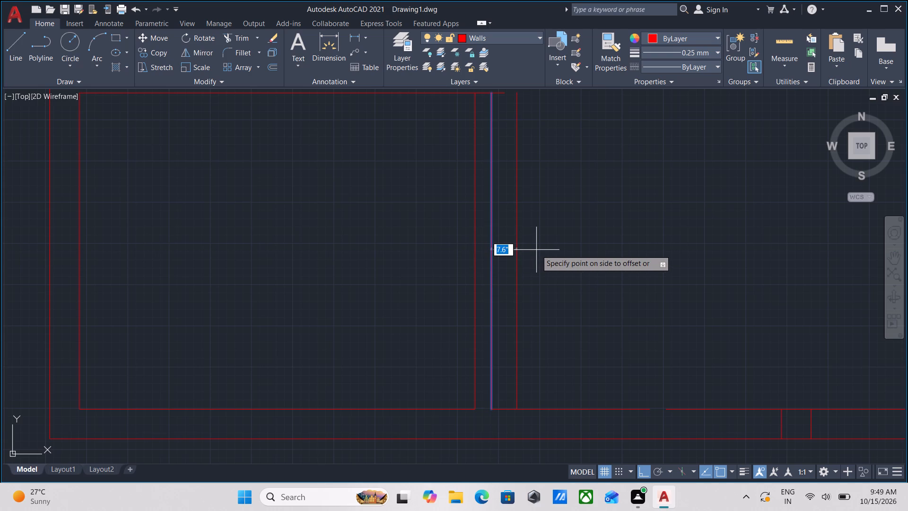
text(5')
key(Return)
scroll(541, 262, down, 1)
middle_drag(566, 266, 498, 264)
scroll(527, 366, up, 1)
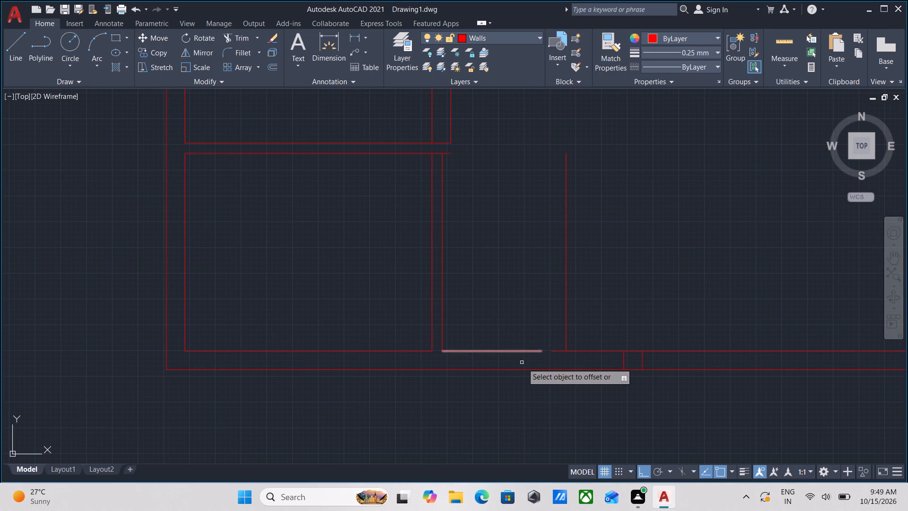
scroll(524, 364, up, 1)
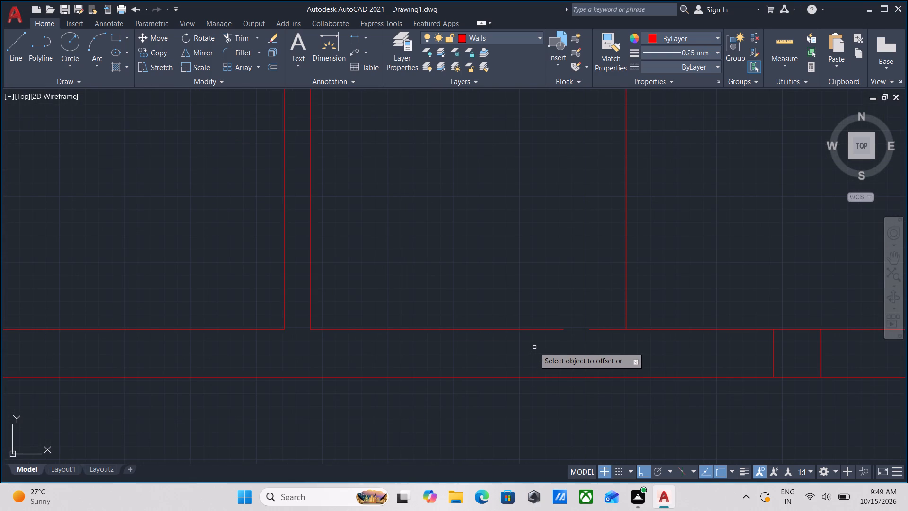
key(Escape)
Extend the short inner line of the bottom wall to the vertical line 5' from the bottom-left room's wall.
scroll(536, 349, up, 2)
scroll(538, 344, down, 1)
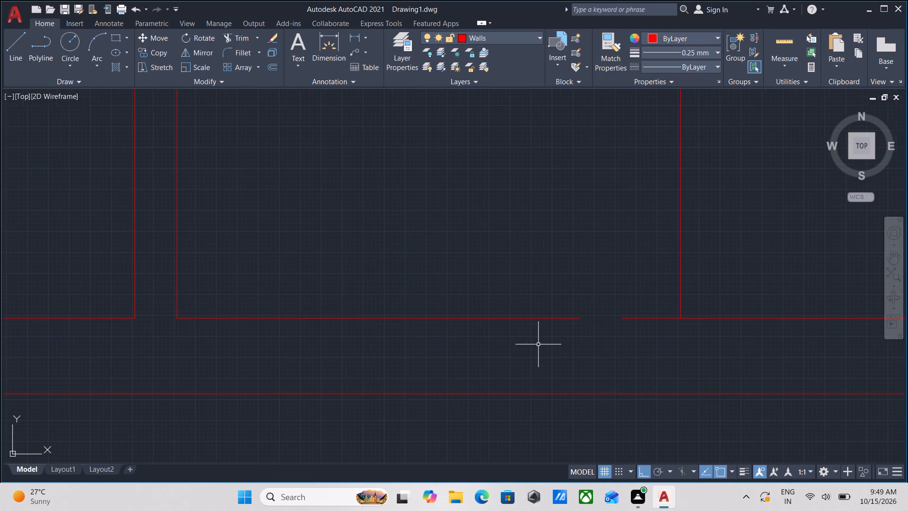
text(ex)
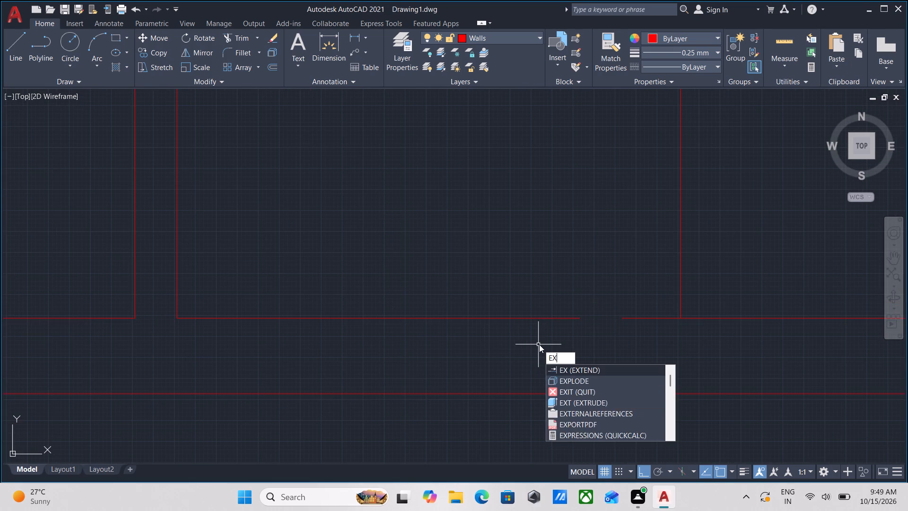
key(Return)
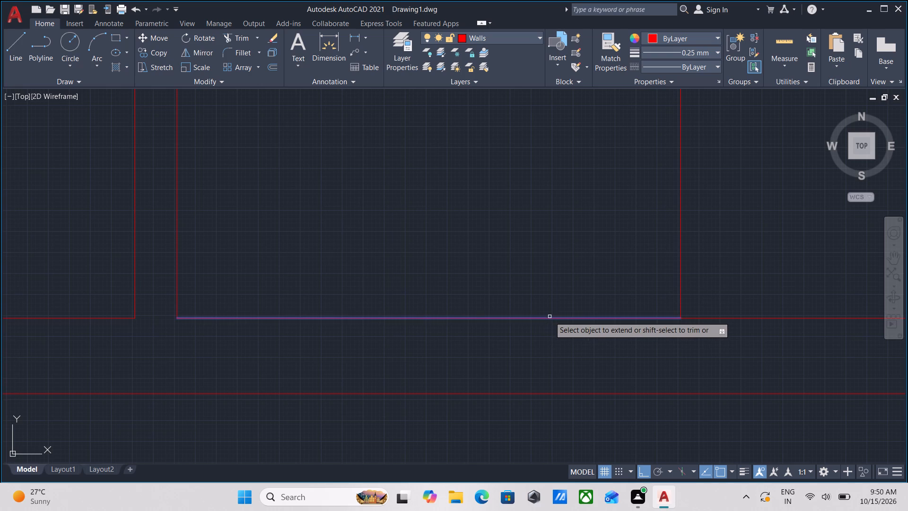
click(550, 317)
key(Escape)
Offset the extended 5' long bottom wall line 4' upward.
click(546, 341)
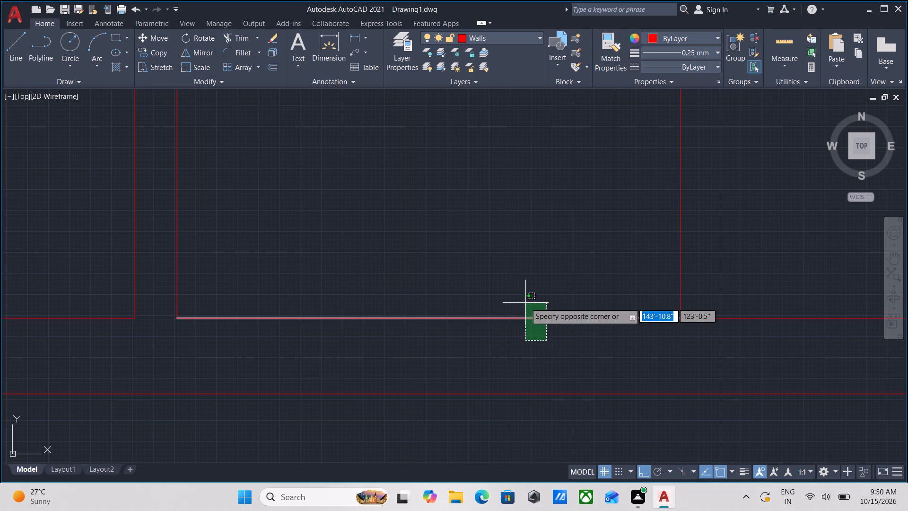
click(525, 303)
key(o)
key(Return)
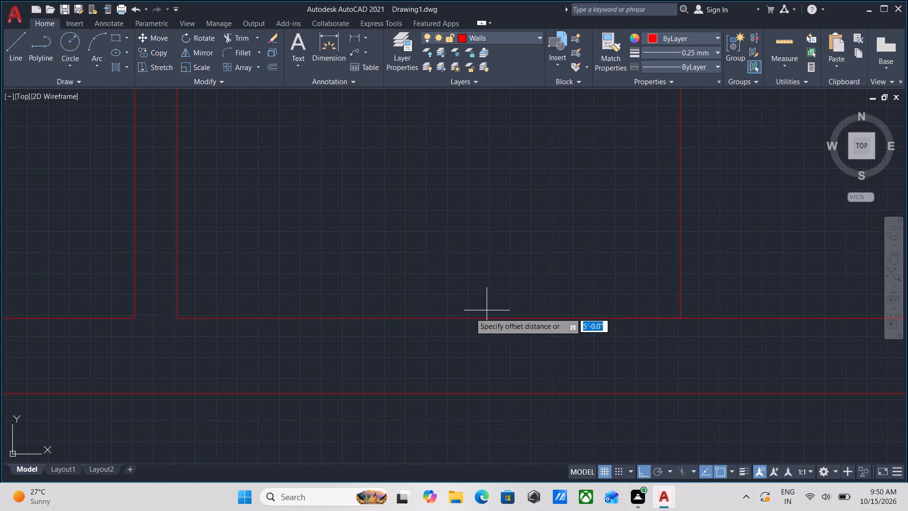
click(430, 319)
click(442, 259)
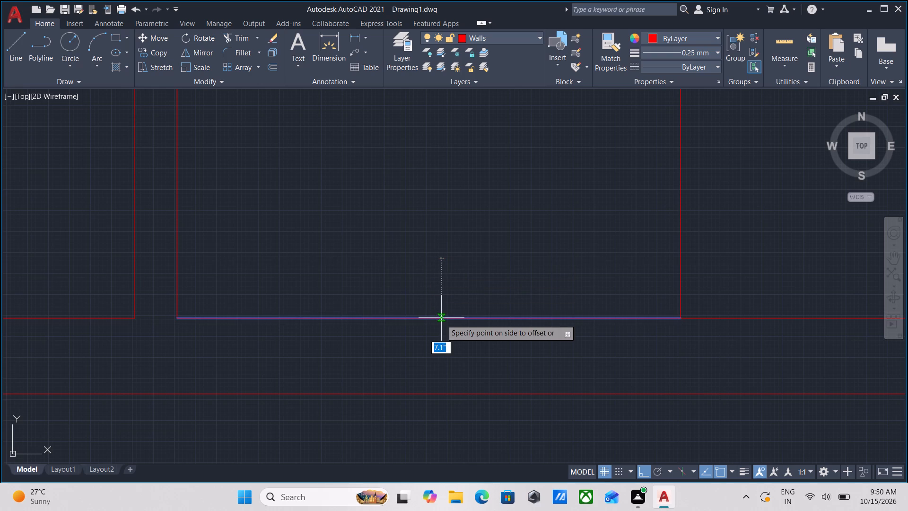
text(4')
key(Return)
Offset the horizontal line 4' above the bottom wall 5" upward as the second face of the partition.
scroll(466, 263, down, 5)
middle_drag(461, 242, 459, 253)
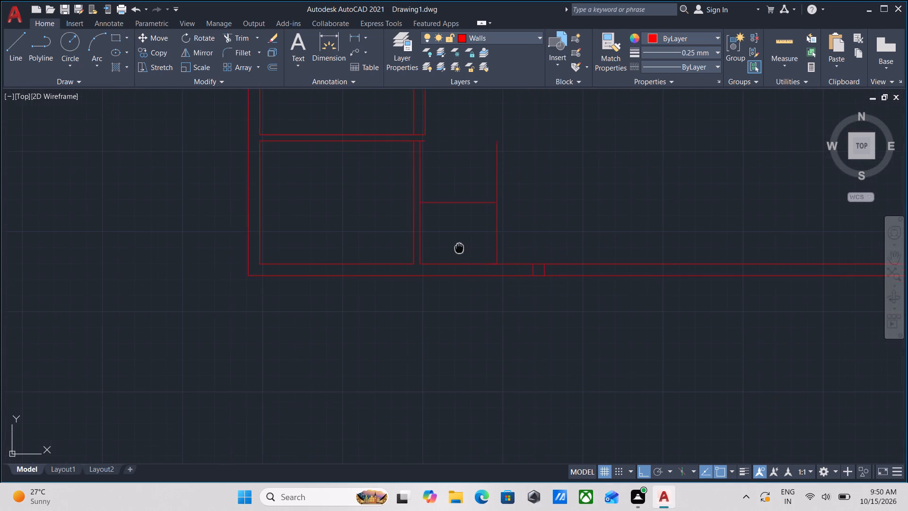
middle_drag(459, 253, 453, 278)
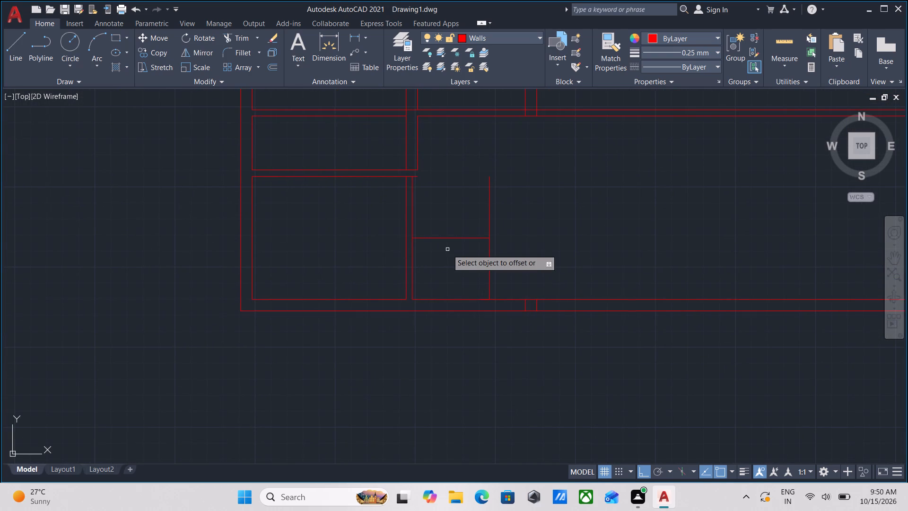
scroll(447, 249, up, 4)
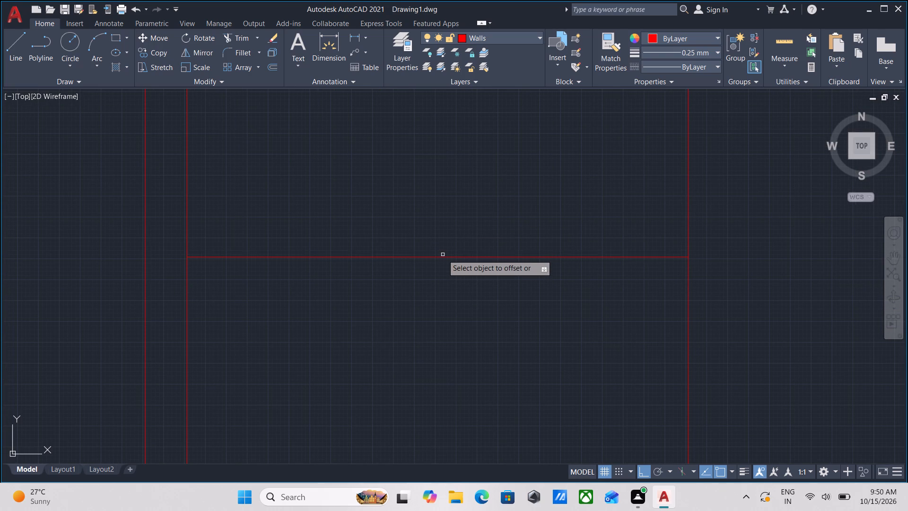
click(442, 259)
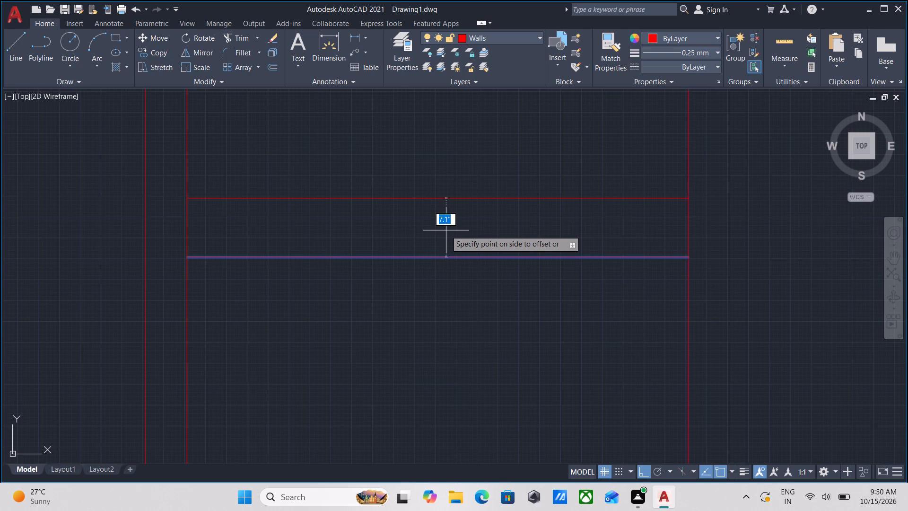
key(5)
key(Return)
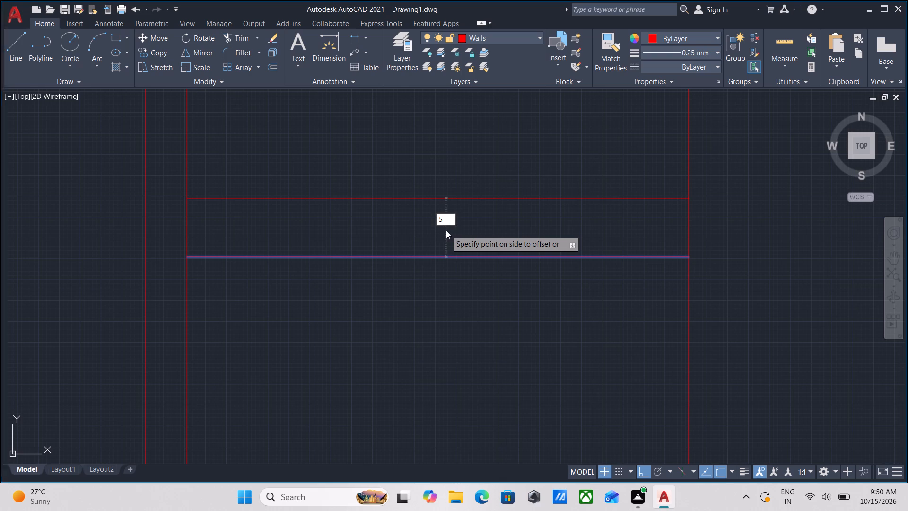
scroll(454, 214, down, 5)
middle_drag(454, 247, 454, 250)
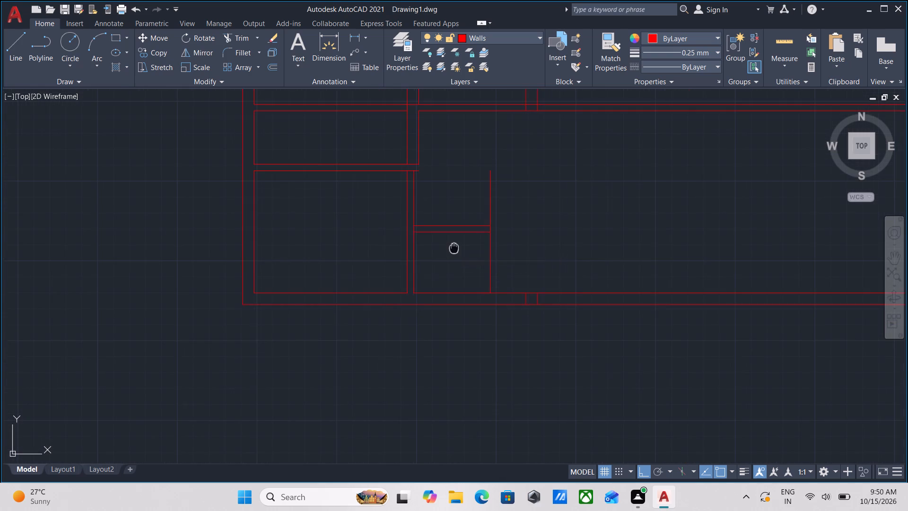
Offset the vertical line 5' from the bottom-left room's wall 5" to the right as the wall's second face.
middle_drag(454, 250, 454, 268)
scroll(454, 269, up, 2)
middle_drag(473, 263, 449, 271)
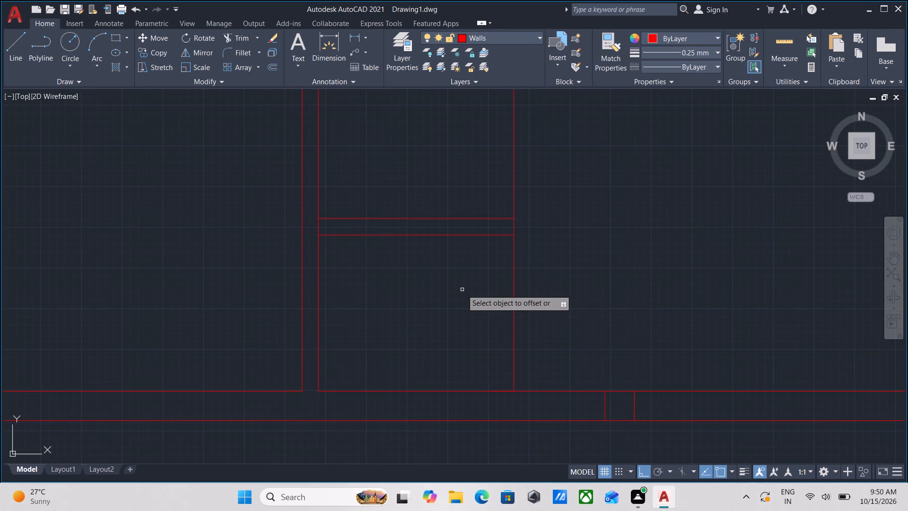
key(Escape)
drag(526, 315, 521, 311)
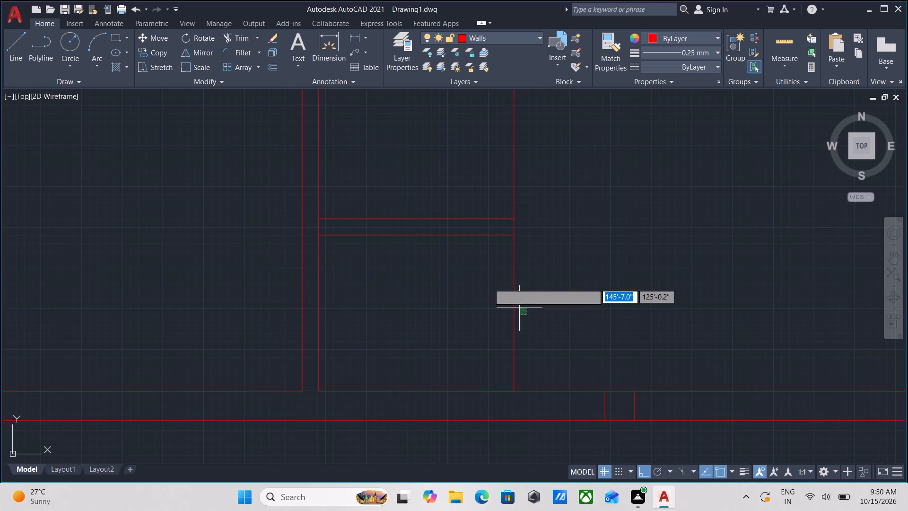
click(480, 276)
key(o)
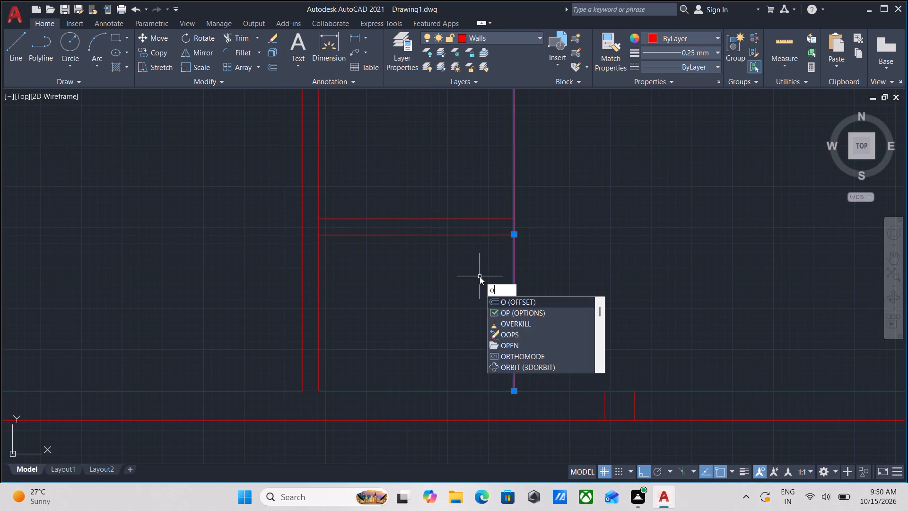
key(Return)
click(515, 293)
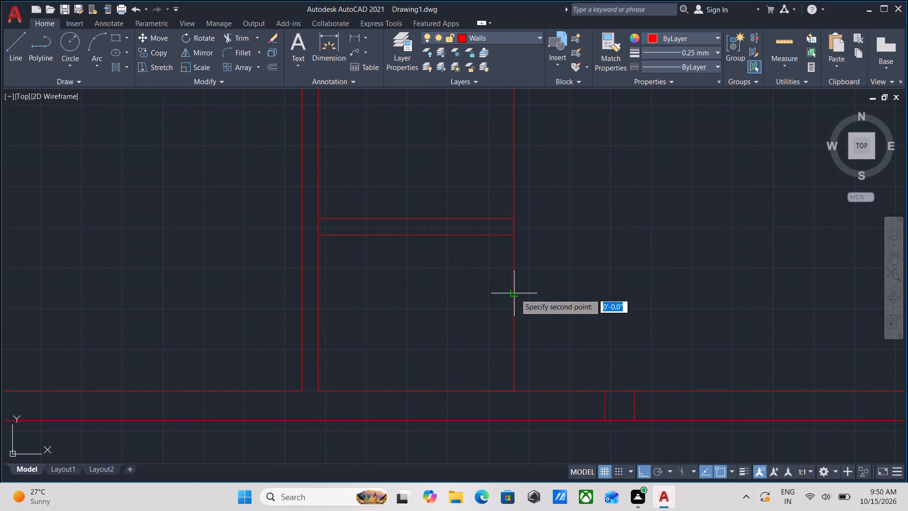
click(531, 298)
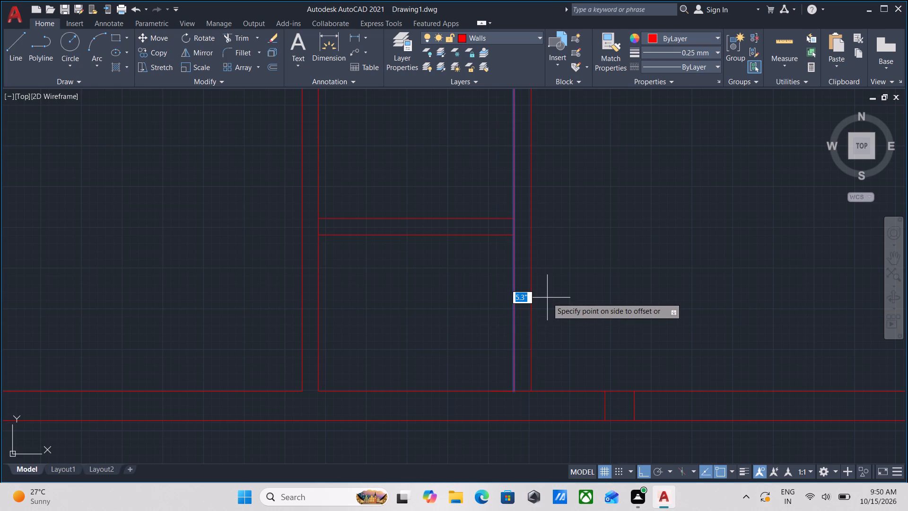
key(5)
key(Return)
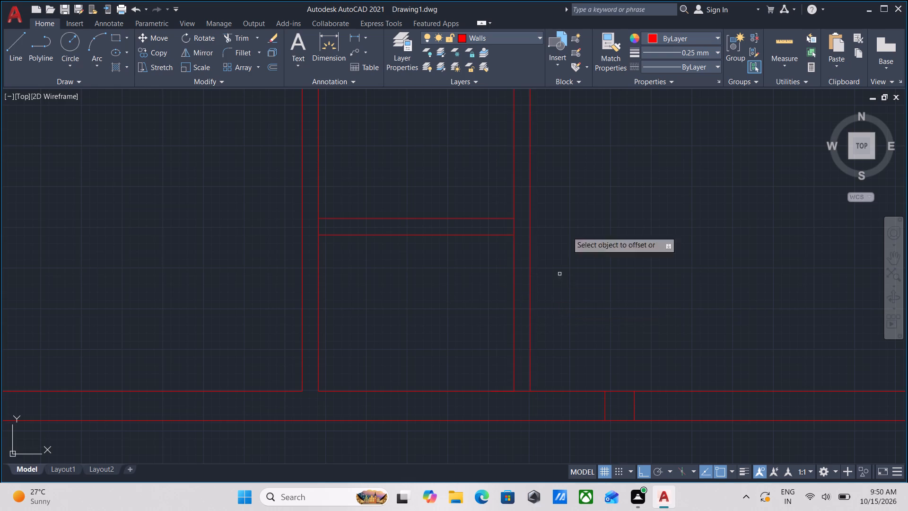
scroll(418, 276, down, 1)
key(Escape)
Extend both horizontal partition lines of the small room to the new outer vertical line on the right.
middle_drag(451, 270, 453, 303)
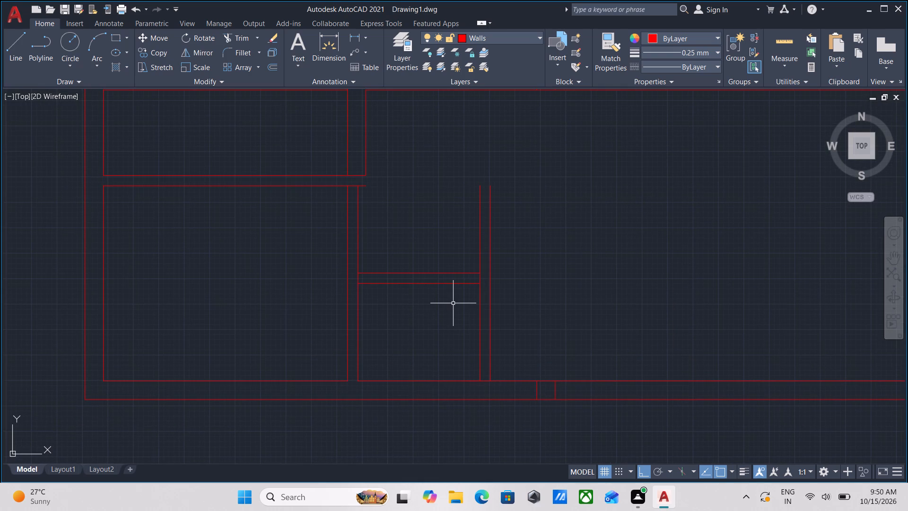
text(ex)
key(Return)
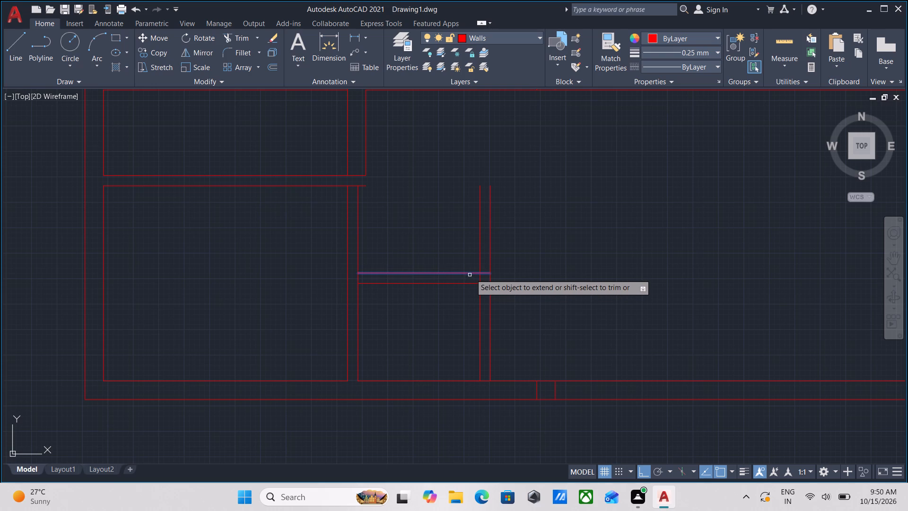
click(472, 273)
click(472, 284)
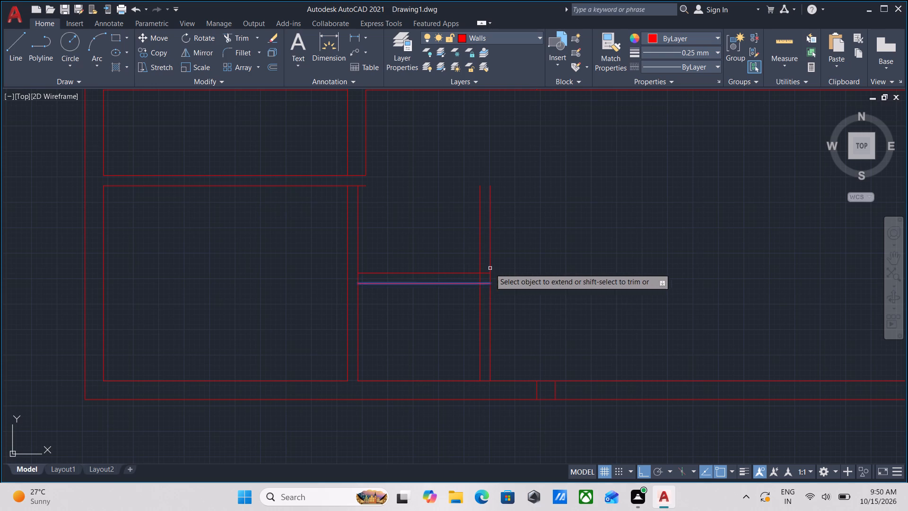
key(Escape)
key(grave)
key(Escape)
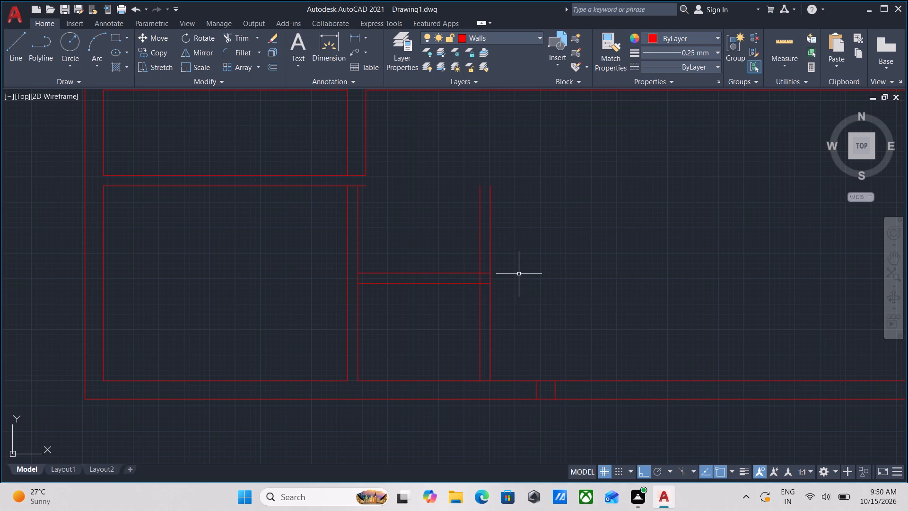
Trim the small room's right wall lines above the partition and the overlapping inner stubs at its upper-right corner.
text(tr)
key(Return)
click(507, 241)
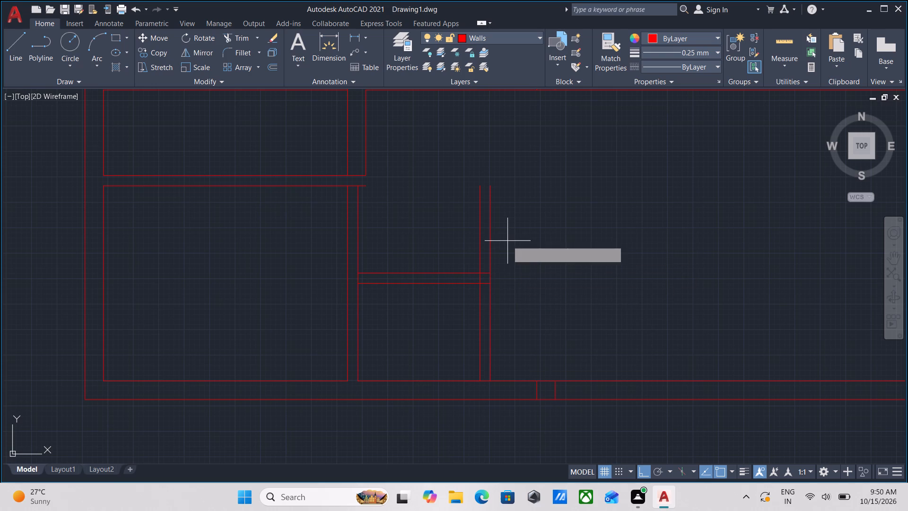
click(463, 240)
scroll(479, 305, up, 4)
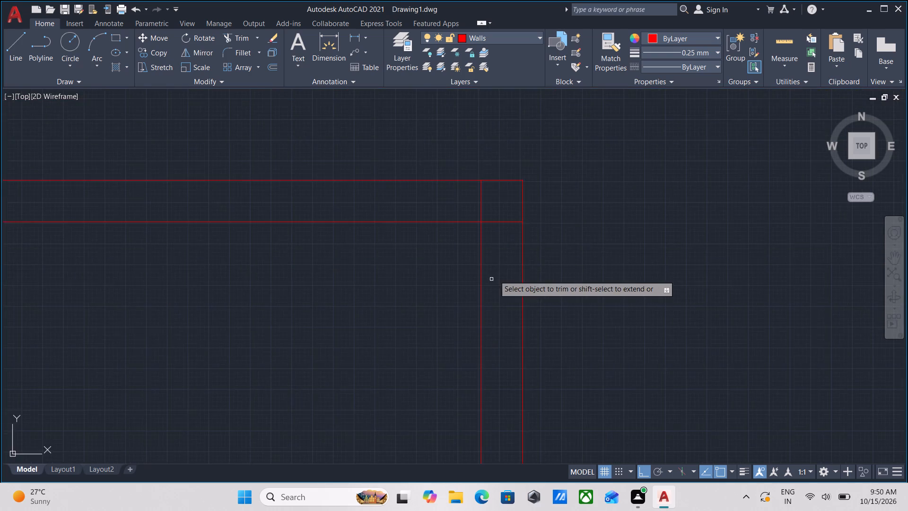
click(519, 234)
click(511, 165)
click(493, 175)
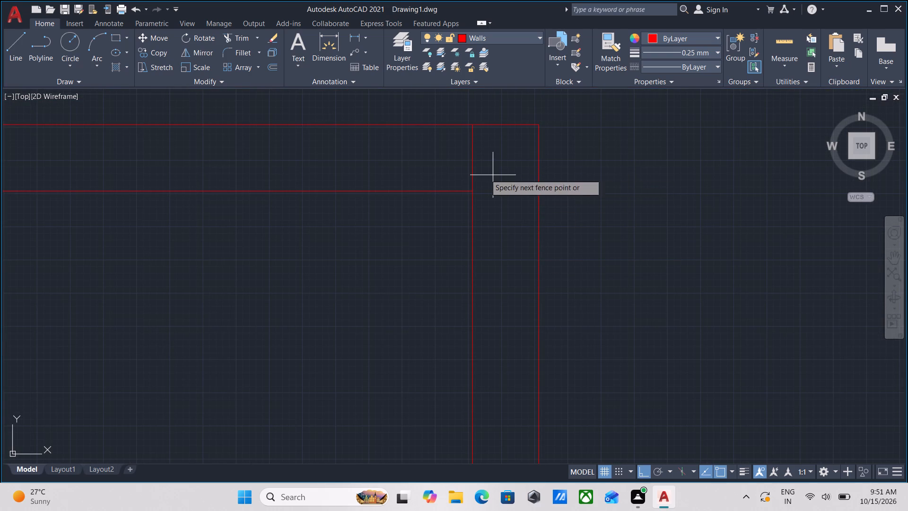
click(447, 170)
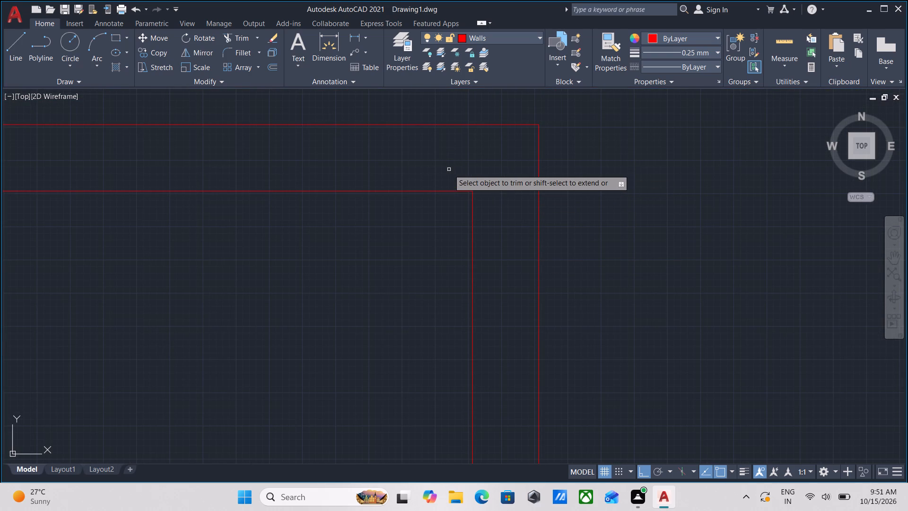
key(Escape)
Extend both horizontal partition lines leftward to the inner line of the bottom-left room's right wall.
scroll(449, 169, up, 1)
scroll(449, 169, down, 4)
scroll(295, 263, down, 2)
middle_drag(295, 263, 419, 220)
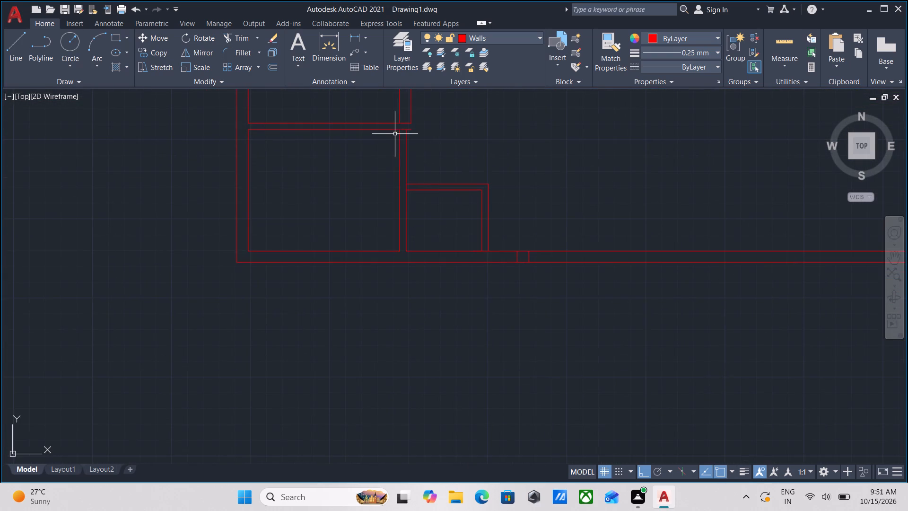
middle_drag(395, 132, 419, 167)
scroll(451, 241, up, 3)
middle_drag(444, 242, 451, 262)
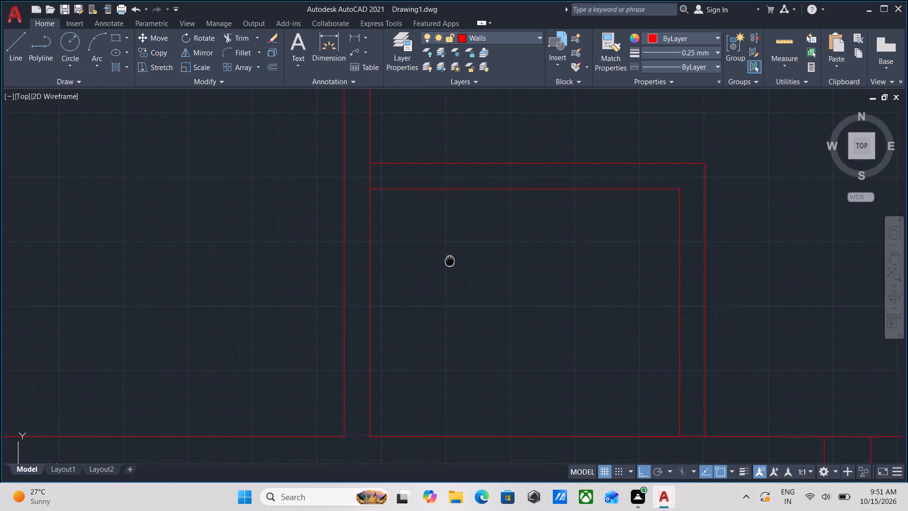
text(ex)
key(Return)
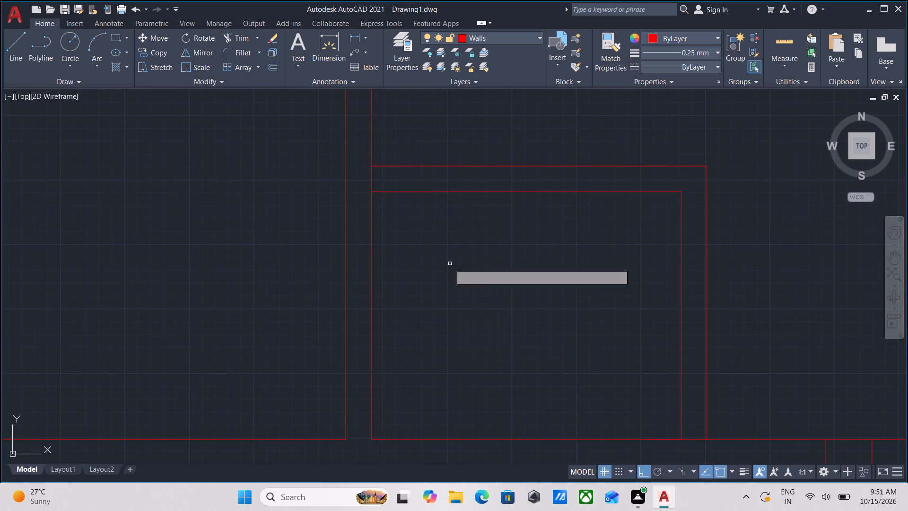
click(401, 191)
click(404, 167)
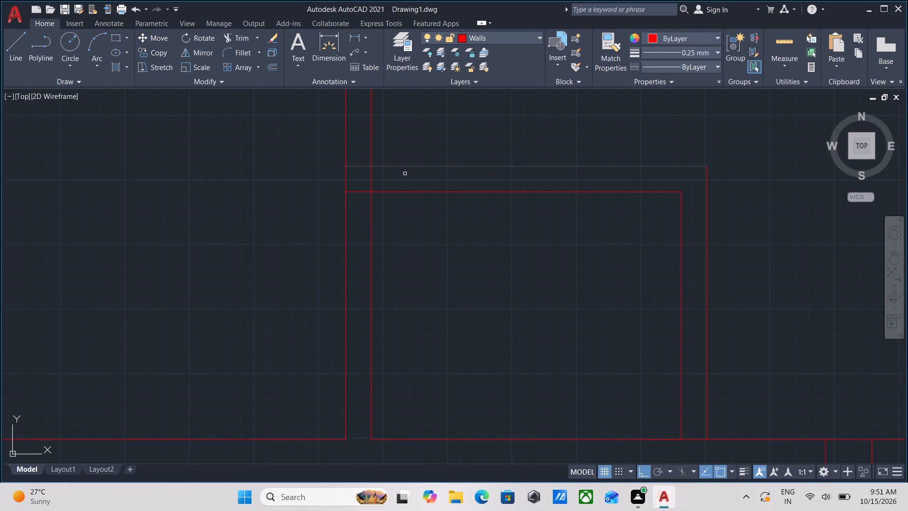
scroll(426, 264, down, 2)
middle_drag(428, 269, 458, 317)
key(Escape)
Measure the inside dimensions of the top-left room, the narrow room below it and the new small room.
scroll(409, 310, down, 1)
middle_drag(409, 310, 493, 301)
scroll(484, 282, down, 1)
middle_drag(483, 286, 472, 329)
key(Escape)
scroll(433, 211, up, 1)
middle_drag(433, 211, 428, 240)
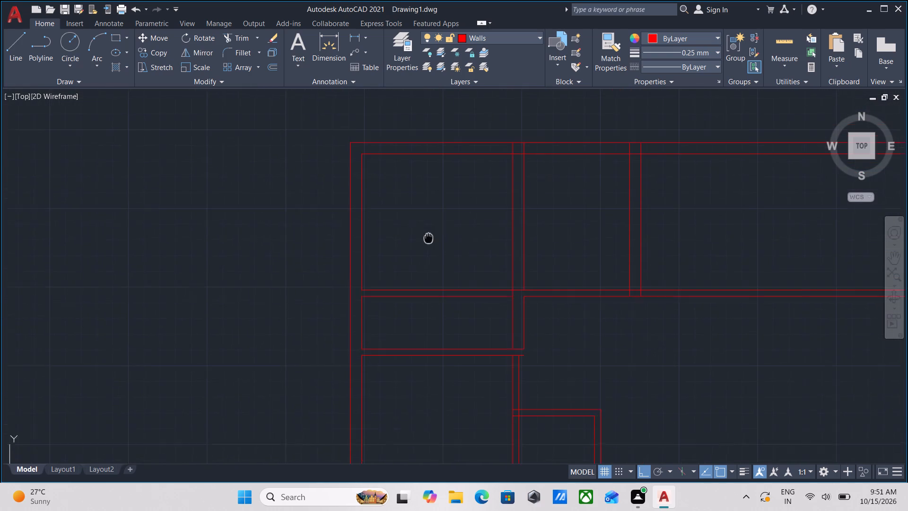
middle_drag(428, 240, 428, 241)
middle_drag(428, 241, 426, 263)
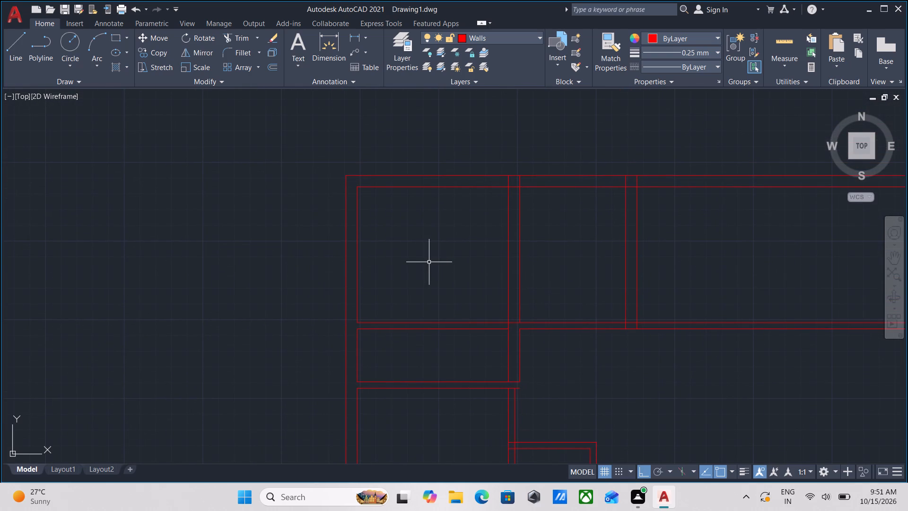
key(m)
text(ea)
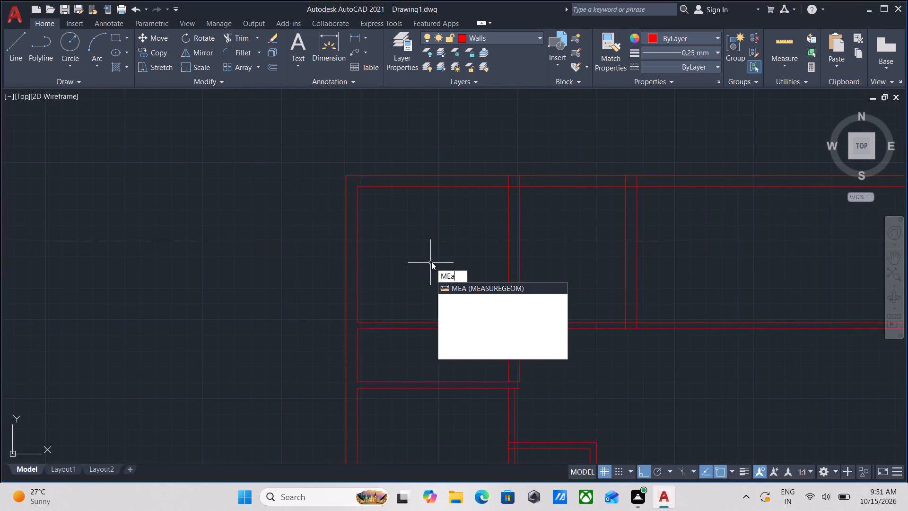
key(Return)
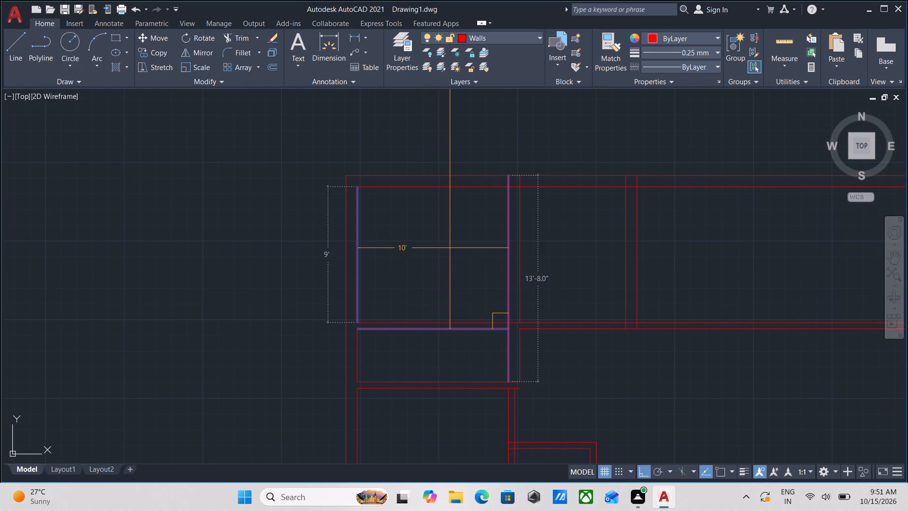
scroll(438, 266, down, 1)
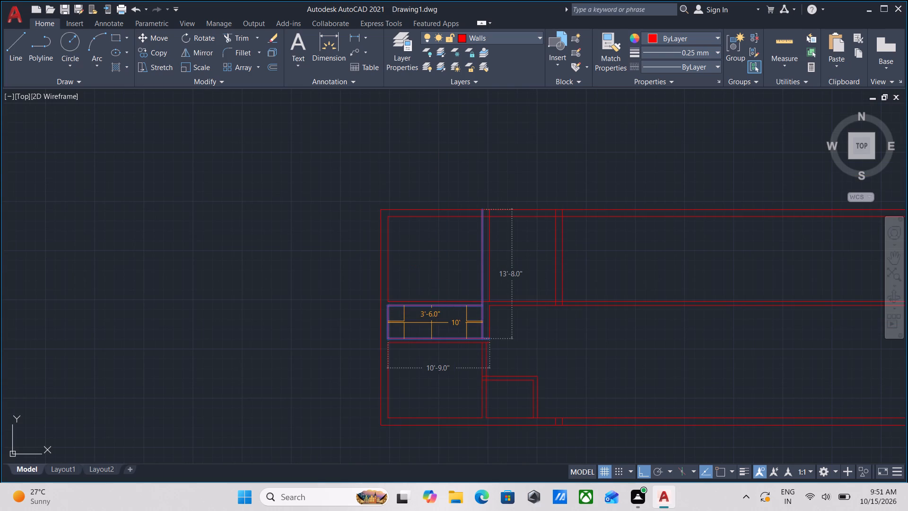
middle_drag(432, 321, 457, 270)
scroll(457, 272, up, 2)
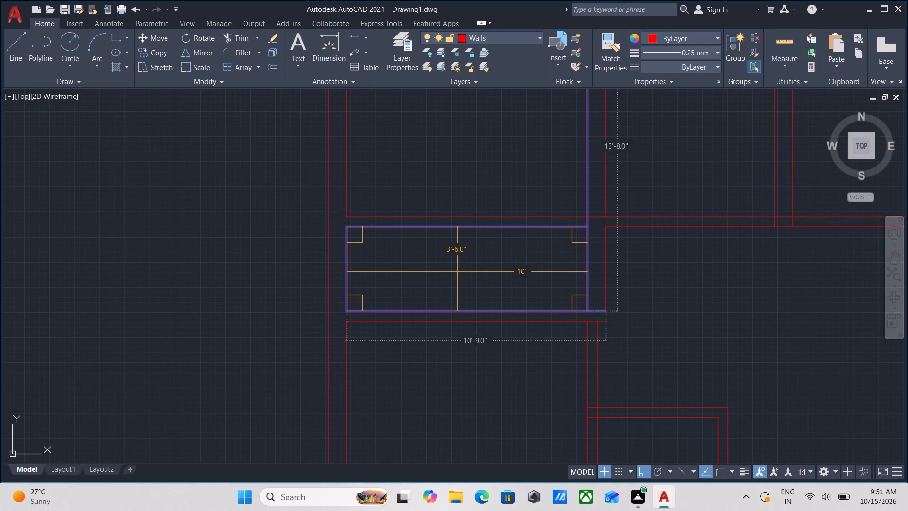
middle_drag(456, 280, 438, 220)
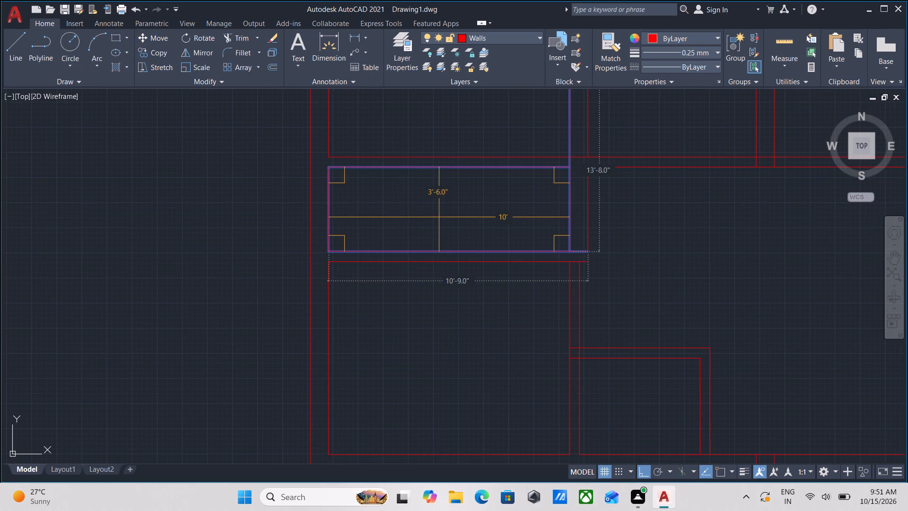
middle_drag(446, 293, 467, 215)
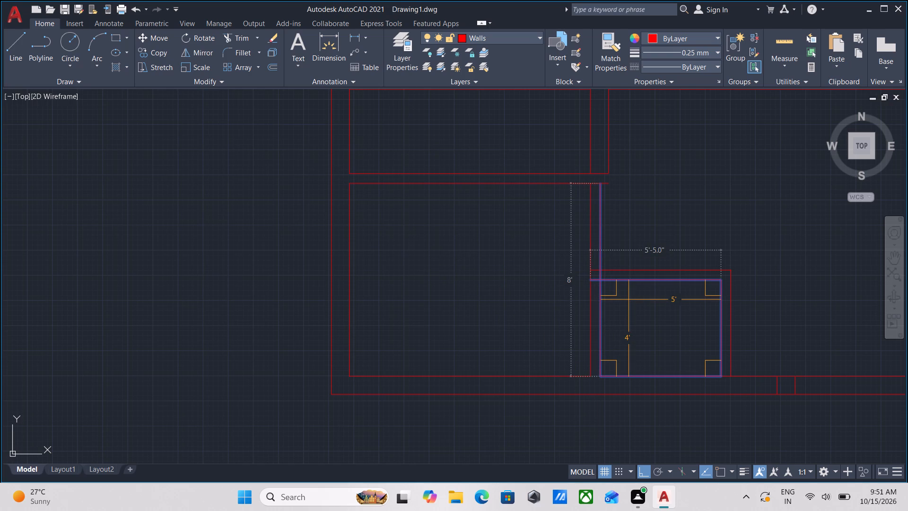
middle_drag(634, 299, 533, 261)
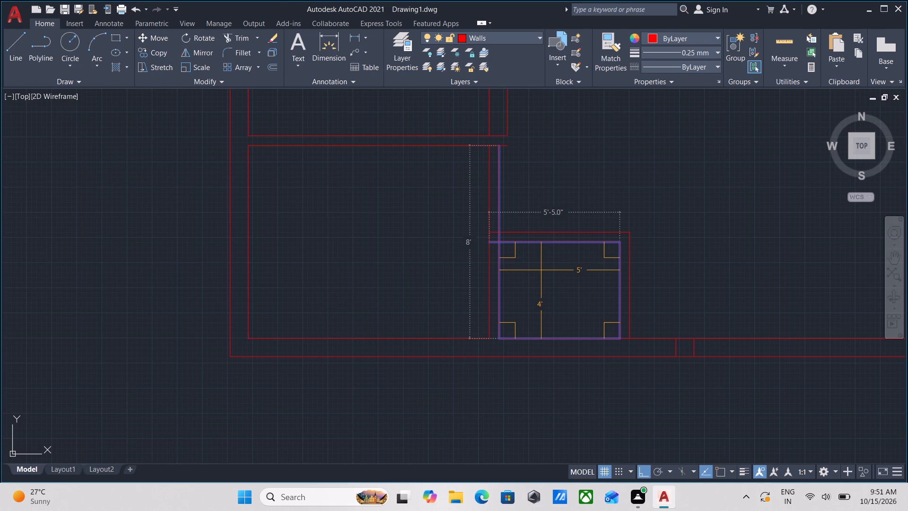
key(Escape)
Trim away the two short vertical lines crossing the bottom wall to the right of the small room.
scroll(621, 261, up, 2)
scroll(650, 286, down, 2)
middle_drag(646, 281, 589, 187)
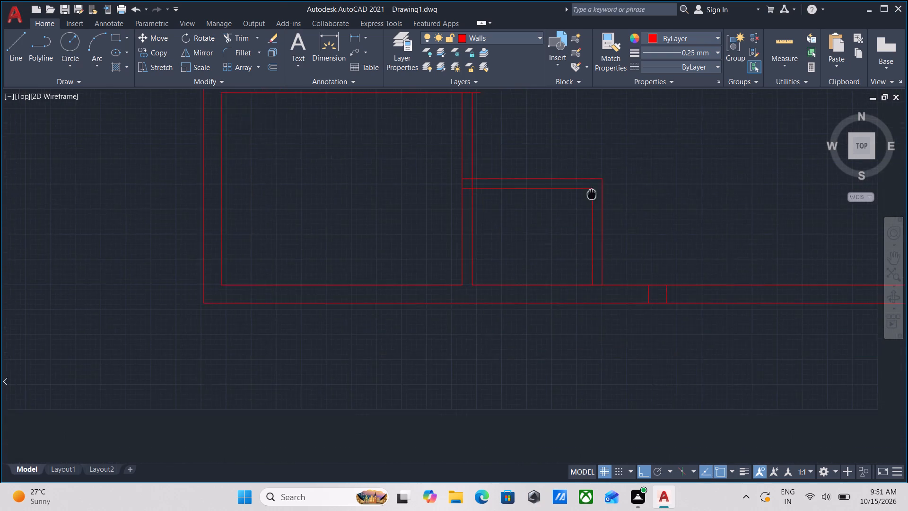
scroll(631, 273, up, 3)
middle_drag(647, 259, 618, 259)
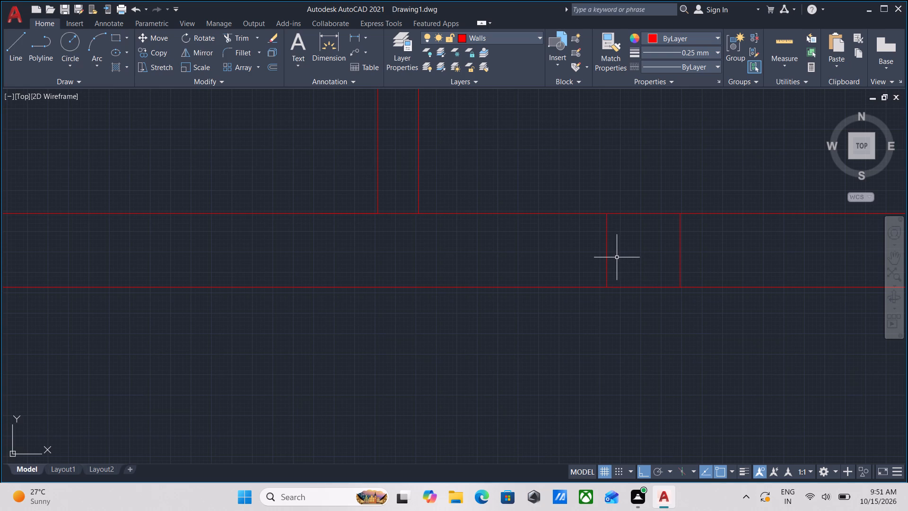
text(tr)
key(Return)
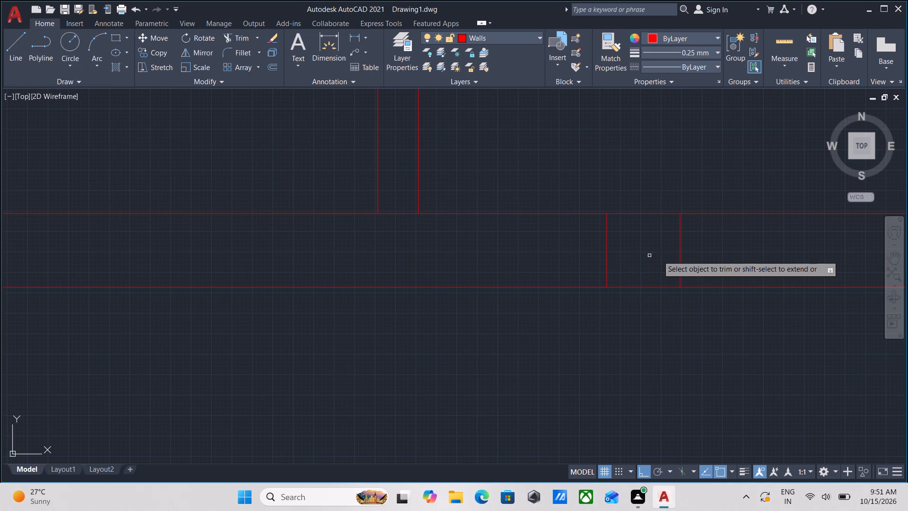
click(694, 258)
click(542, 261)
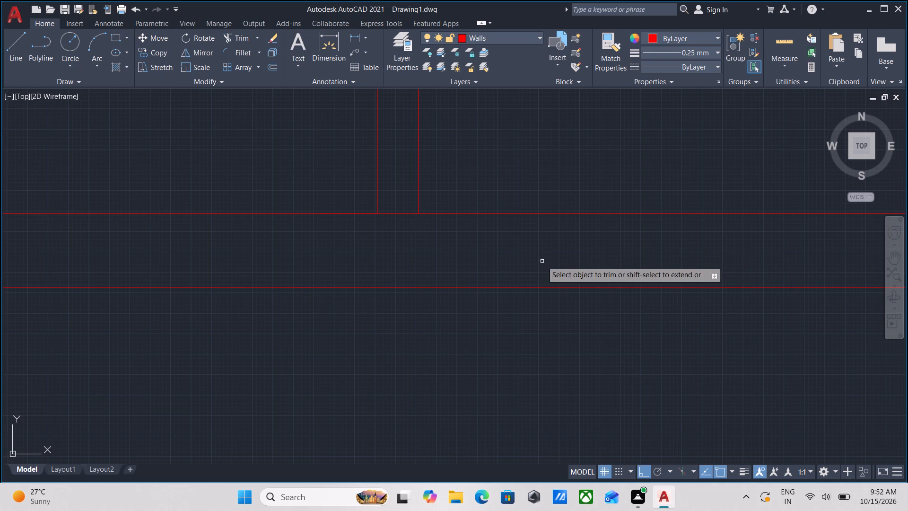
Trim the bottom wall's inner line between the two faces of the small room's right wall.
scroll(442, 267, down, 2)
middle_drag(442, 267, 473, 317)
scroll(462, 301, up, 2)
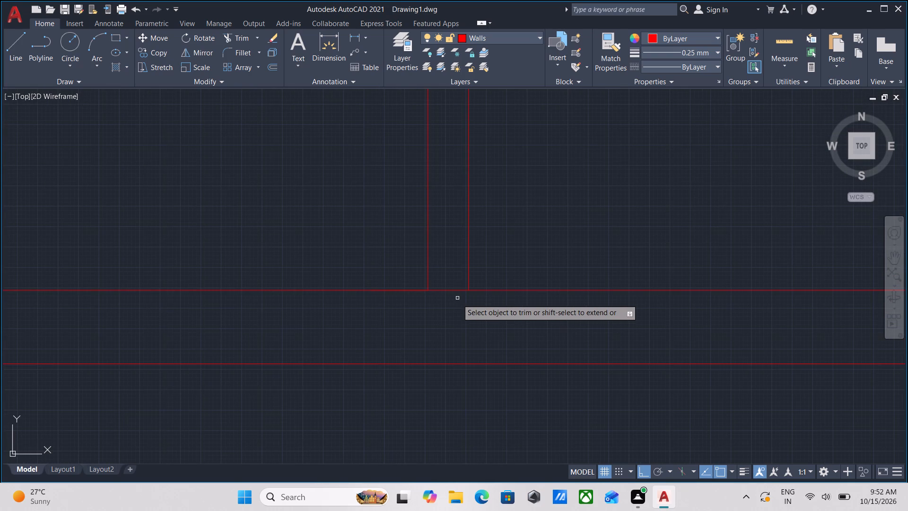
click(457, 299)
click(457, 277)
key(Escape)
Trim away the two vertical lines running between the narrow room's lower partition wall and the top of the small room.
scroll(451, 271, down, 4)
scroll(371, 254, down, 1)
middle_drag(371, 254, 370, 270)
scroll(377, 211, up, 4)
middle_drag(358, 228, 378, 228)
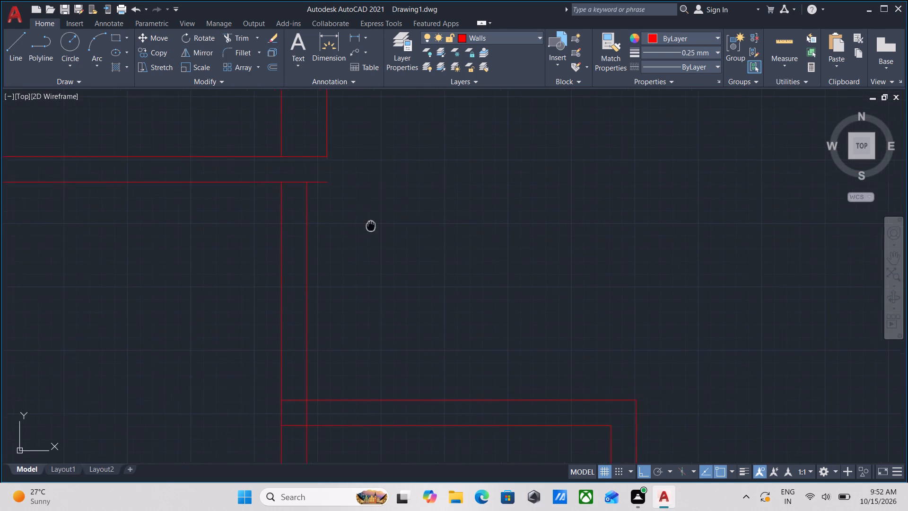
middle_drag(378, 228, 381, 228)
text(tr)
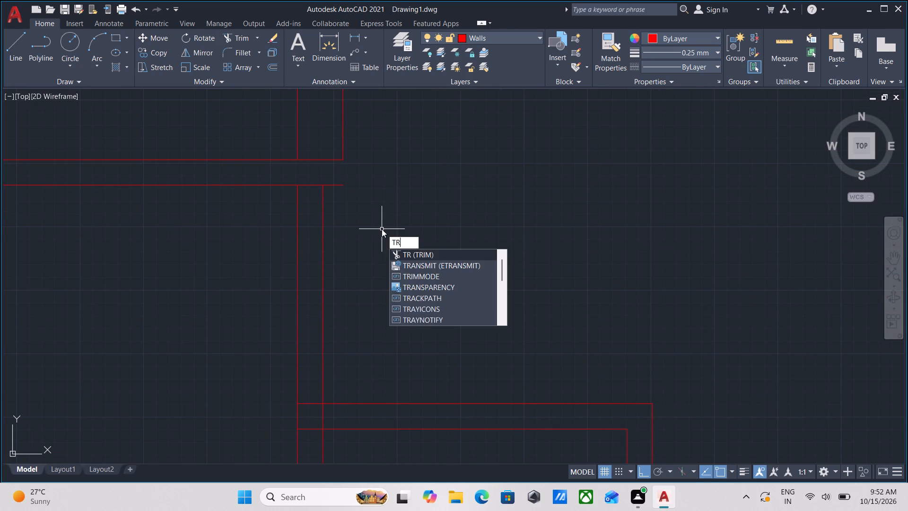
key(Return)
click(361, 244)
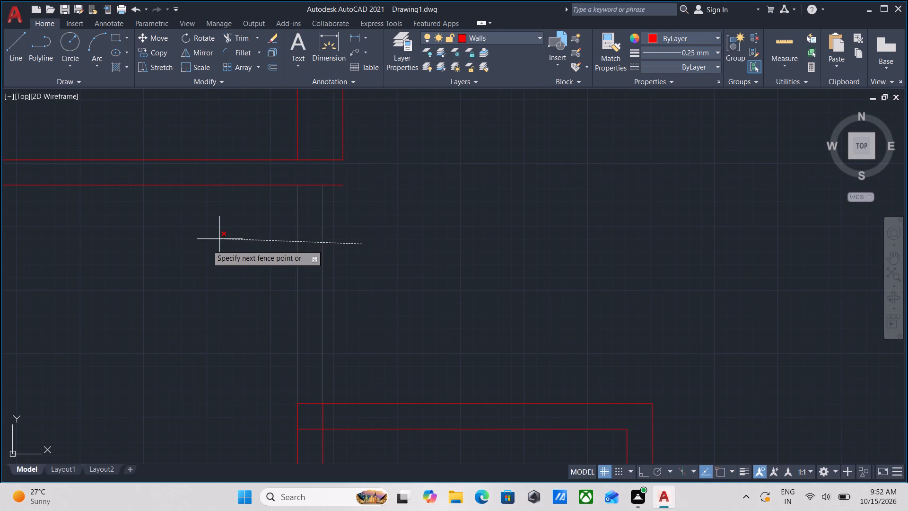
click(207, 245)
Trim the two overlapping inner line ends at the small room's top-left wall corner.
scroll(360, 298, down, 2)
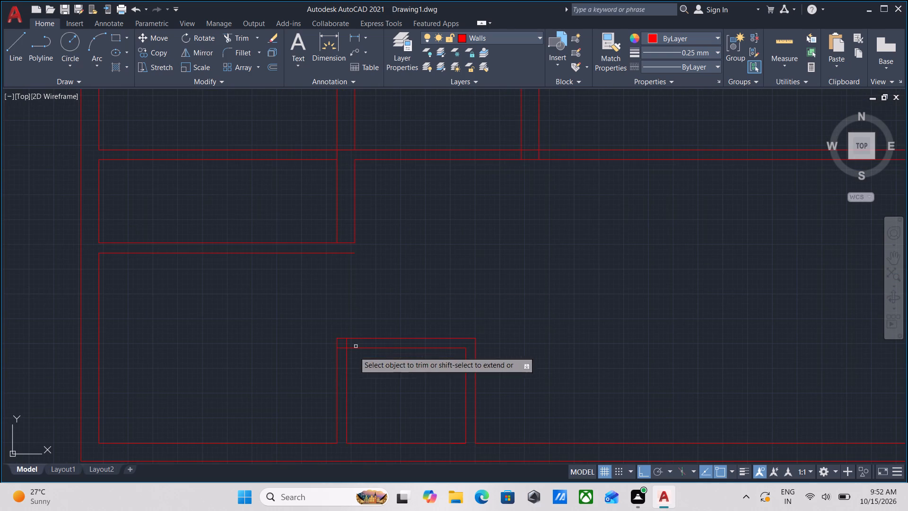
scroll(364, 293, up, 1)
scroll(345, 397, up, 3)
scroll(294, 387, up, 1)
click(287, 373)
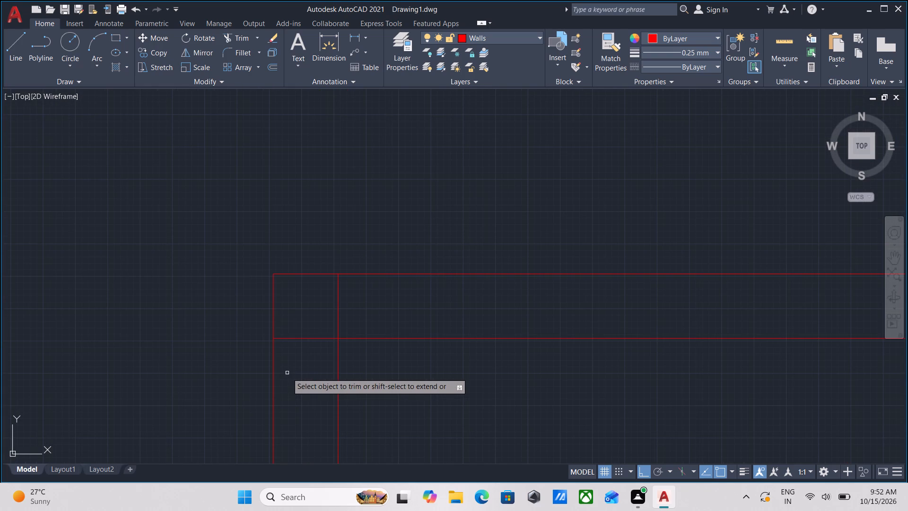
click(293, 303)
click(293, 309)
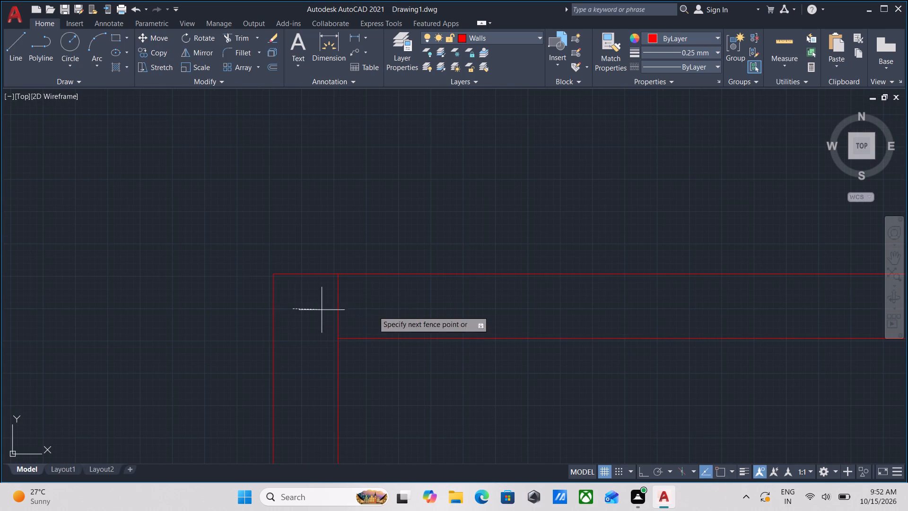
click(464, 302)
scroll(471, 306, down, 2)
middle_drag(471, 306, 329, 291)
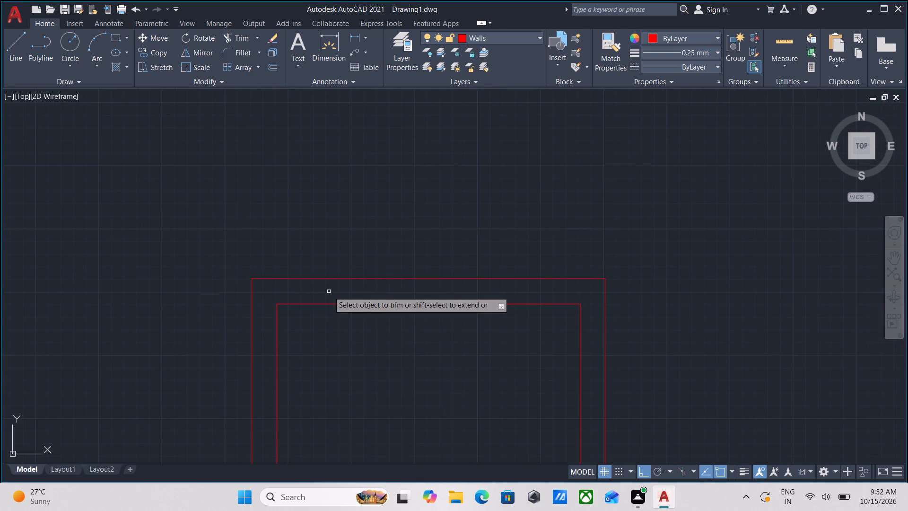
key(Escape)
Draw a short vertical line closing the open right end of the partition wall below the narrow room.
scroll(370, 198, down, 5)
middle_drag(389, 155, 379, 187)
scroll(365, 175, up, 5)
scroll(383, 219, up, 1)
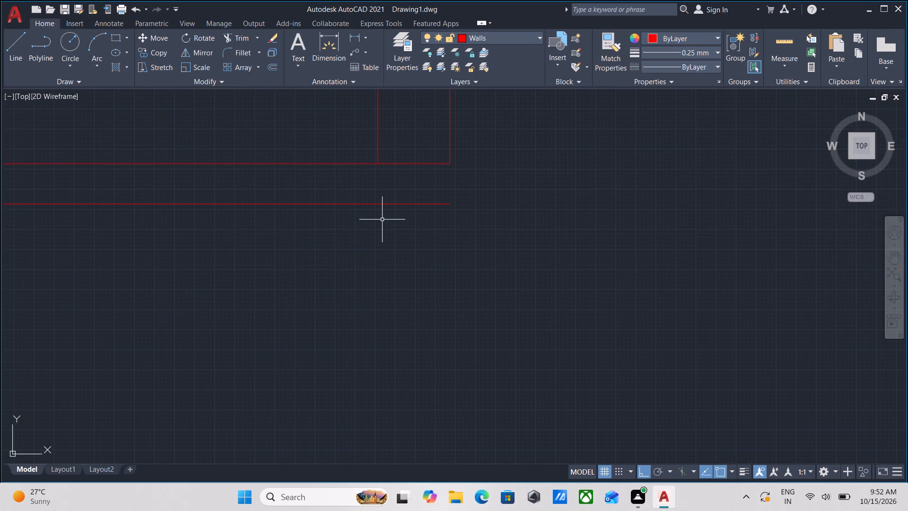
key(l)
key(Return)
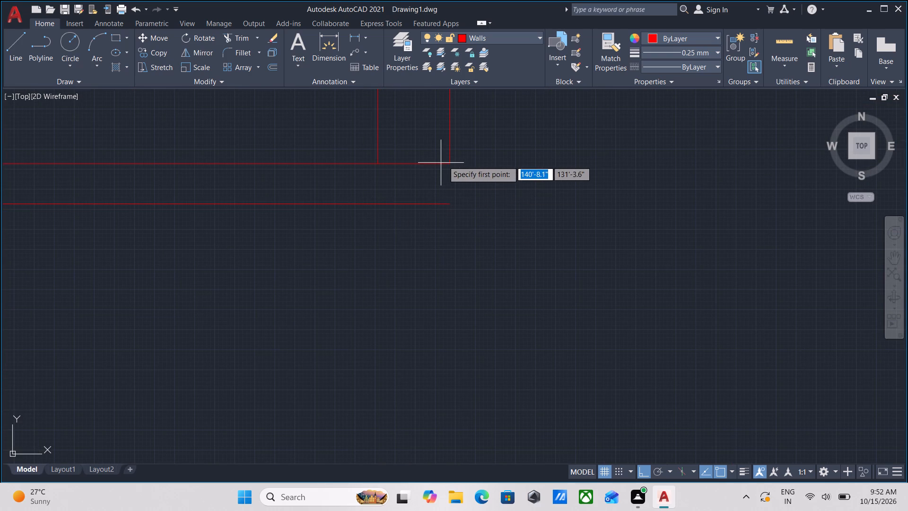
click(452, 165)
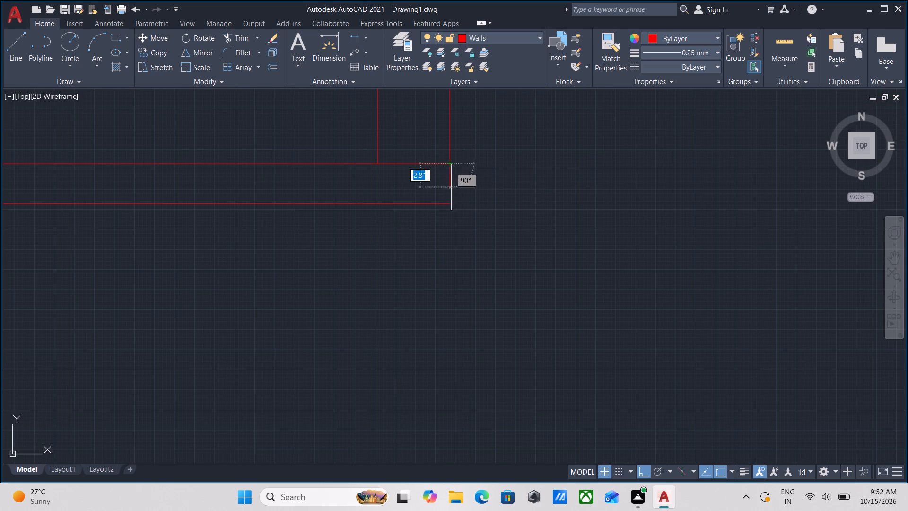
click(451, 203)
key(Escape)
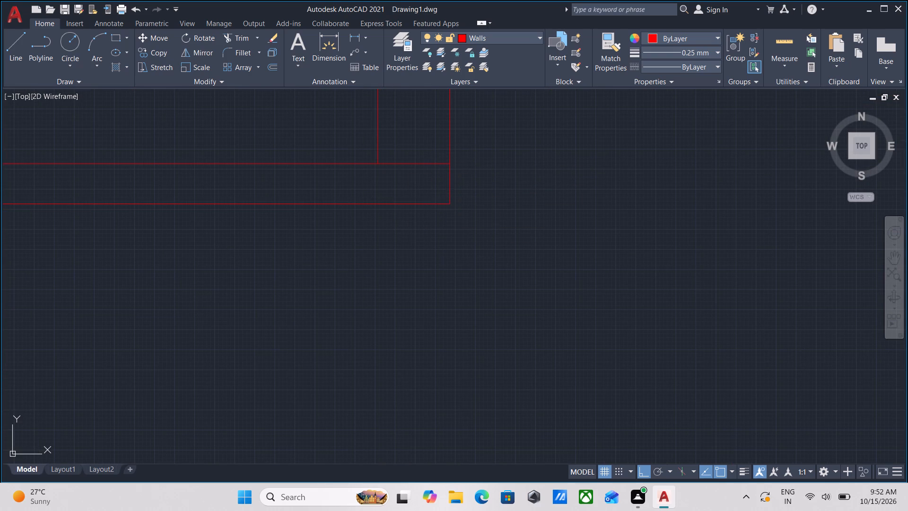
Trim the partition's upper line between the two faces of the narrow room's right wall.
middle_drag(409, 183, 418, 202)
key(t)
key(r)
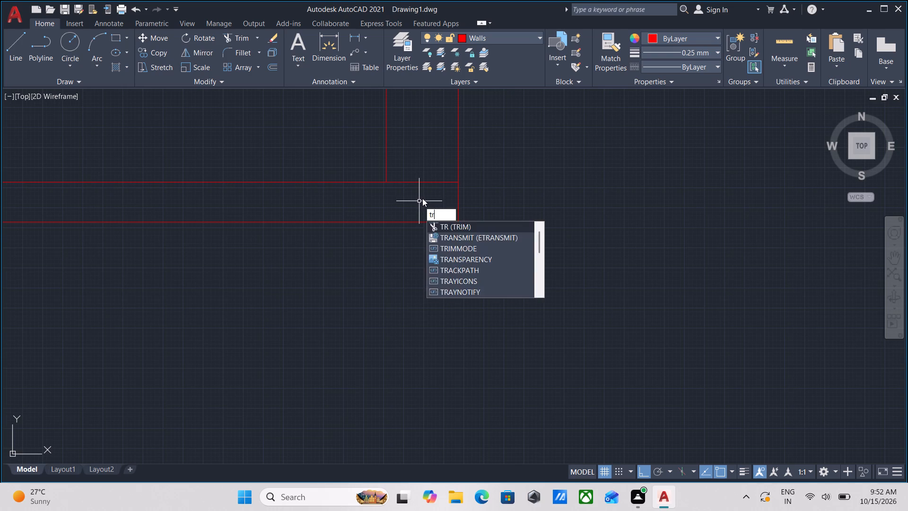
key(Return)
click(422, 198)
click(424, 152)
scroll(424, 152, down, 2)
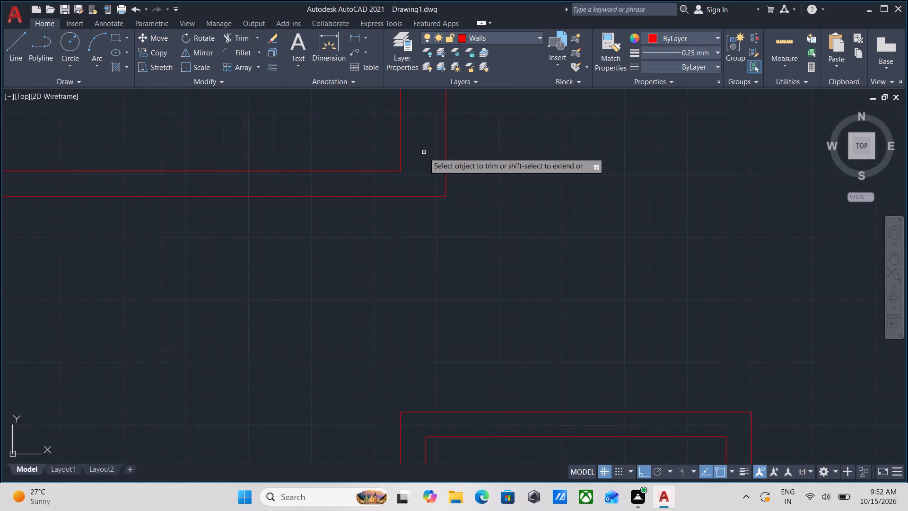
scroll(419, 155, down, 1)
middle_drag(419, 155, 419, 172)
key(Escape)
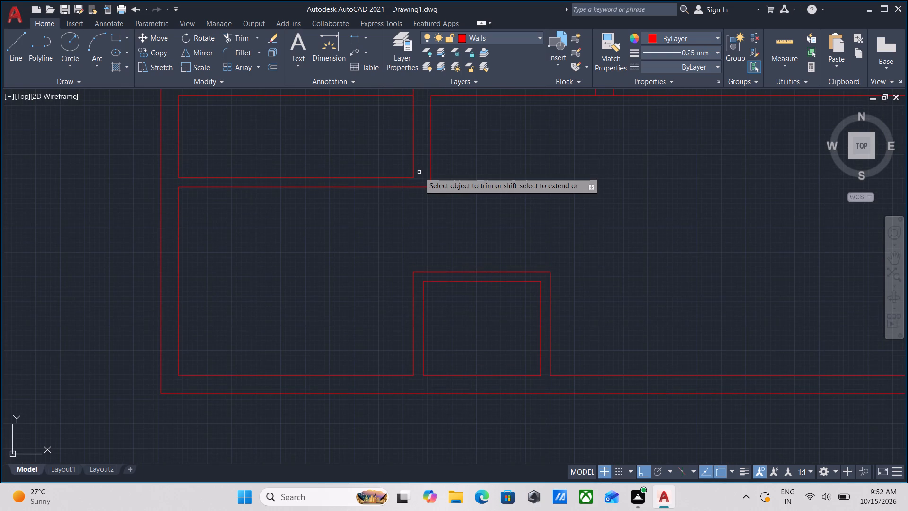
Examine the wall corners around the narrow room and the small room.
scroll(468, 195, down, 2)
middle_drag(480, 204, 435, 231)
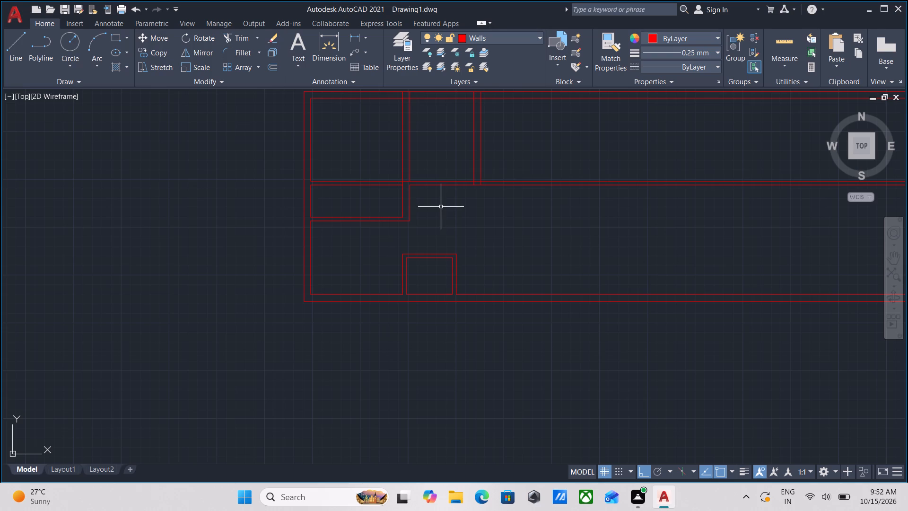
scroll(439, 190, up, 4)
scroll(431, 193, down, 2)
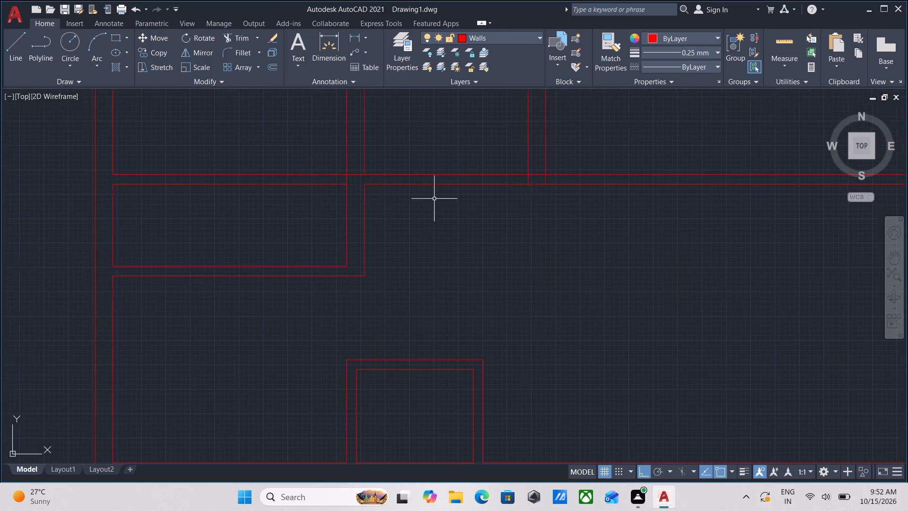
middle_drag(436, 201, 452, 231)
middle_drag(408, 242, 408, 256)
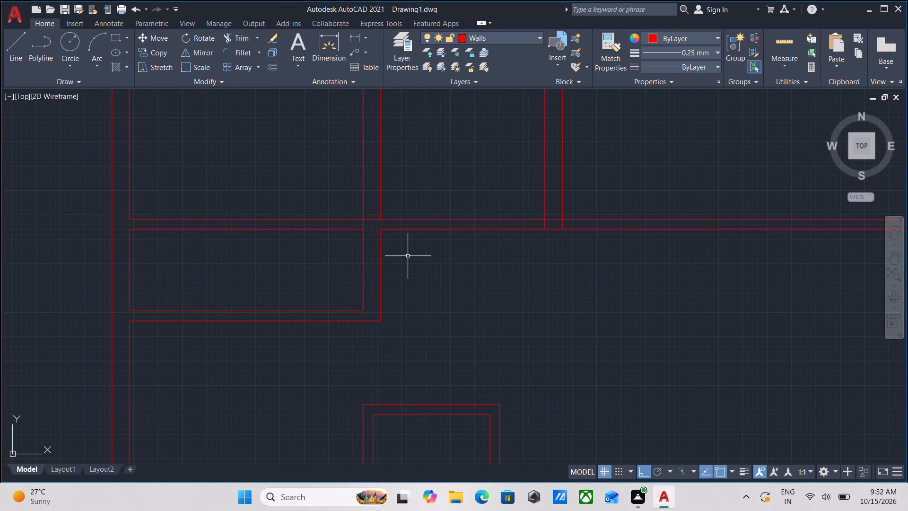
middle_drag(408, 243, 411, 214)
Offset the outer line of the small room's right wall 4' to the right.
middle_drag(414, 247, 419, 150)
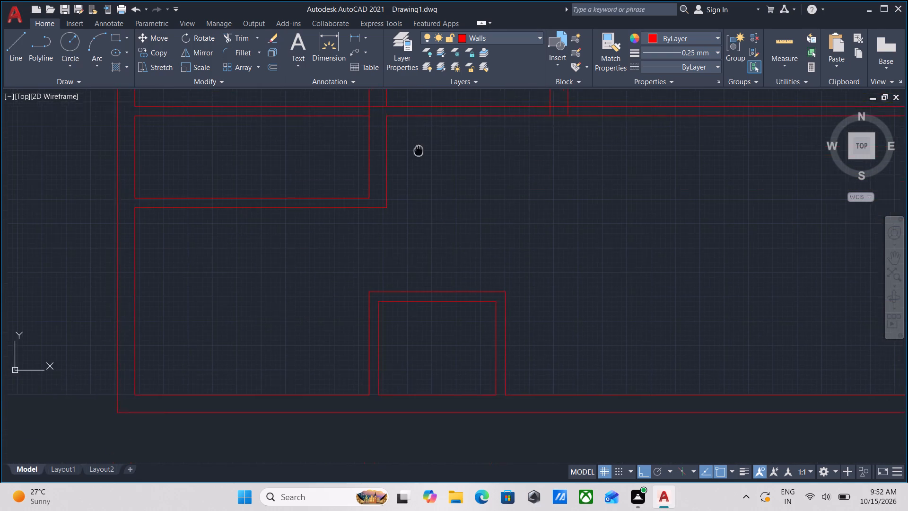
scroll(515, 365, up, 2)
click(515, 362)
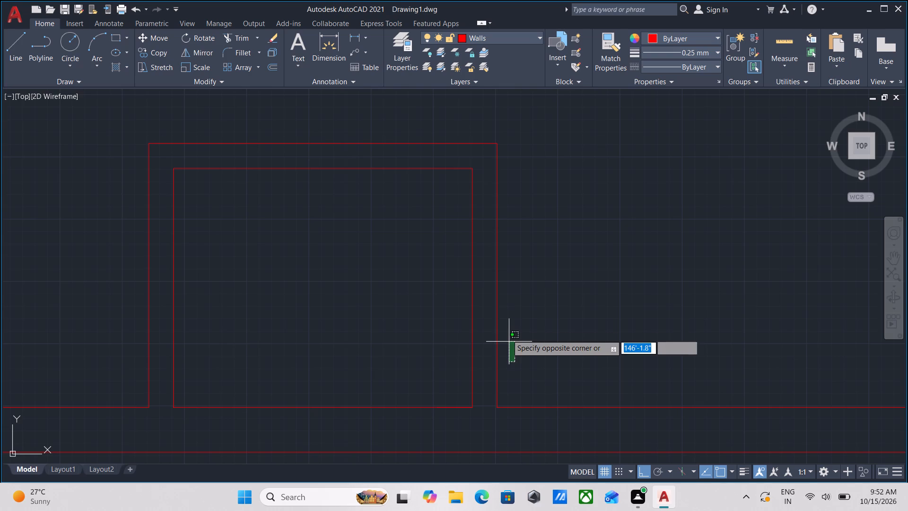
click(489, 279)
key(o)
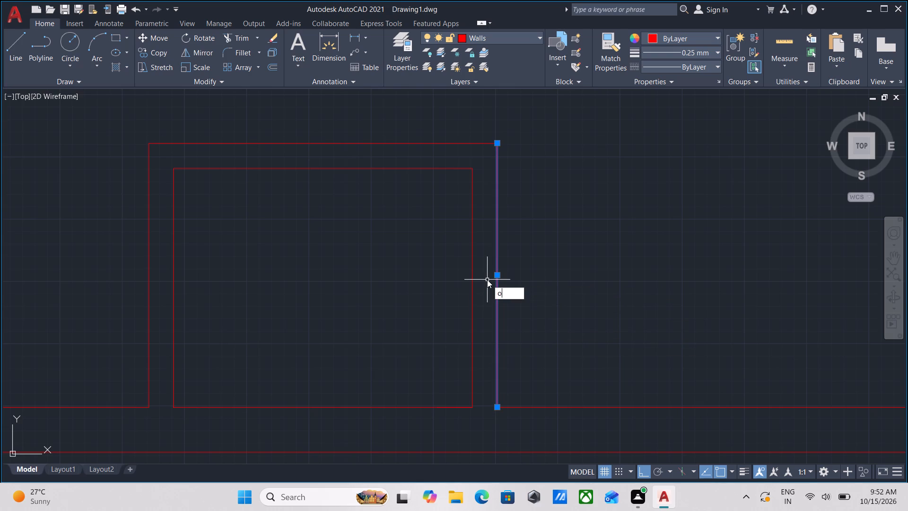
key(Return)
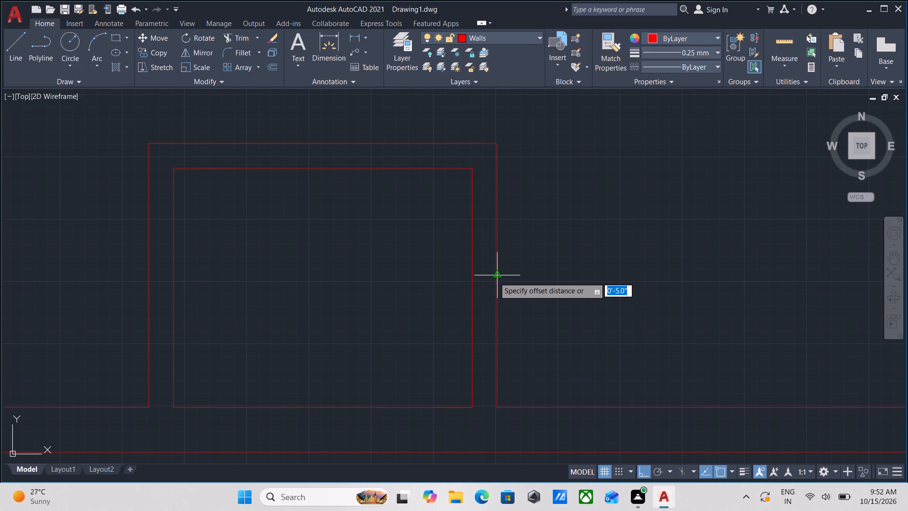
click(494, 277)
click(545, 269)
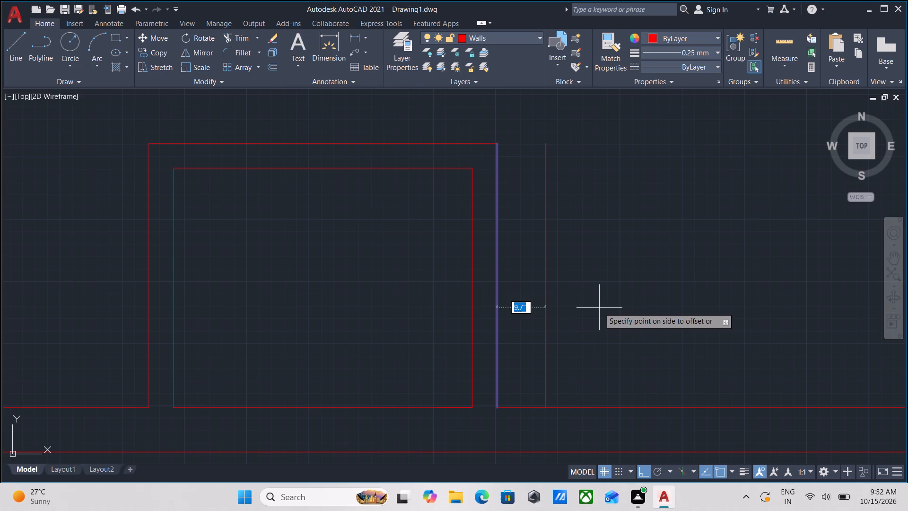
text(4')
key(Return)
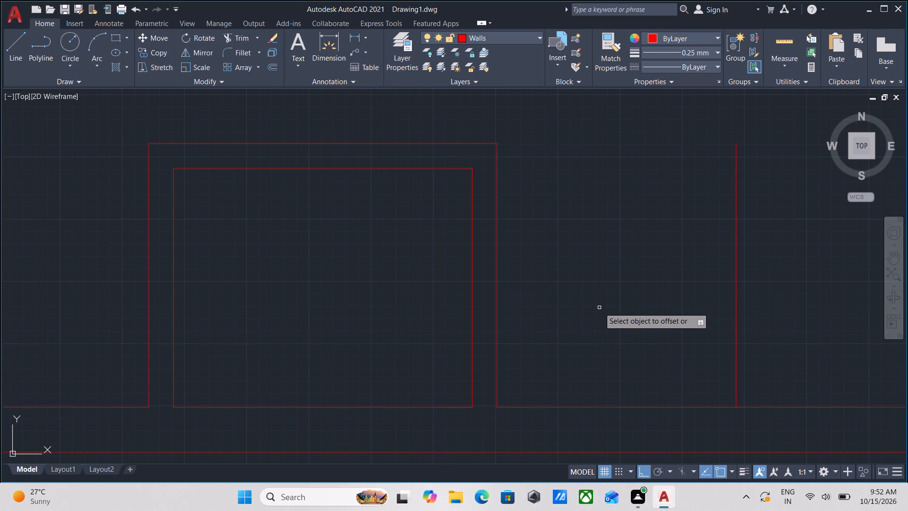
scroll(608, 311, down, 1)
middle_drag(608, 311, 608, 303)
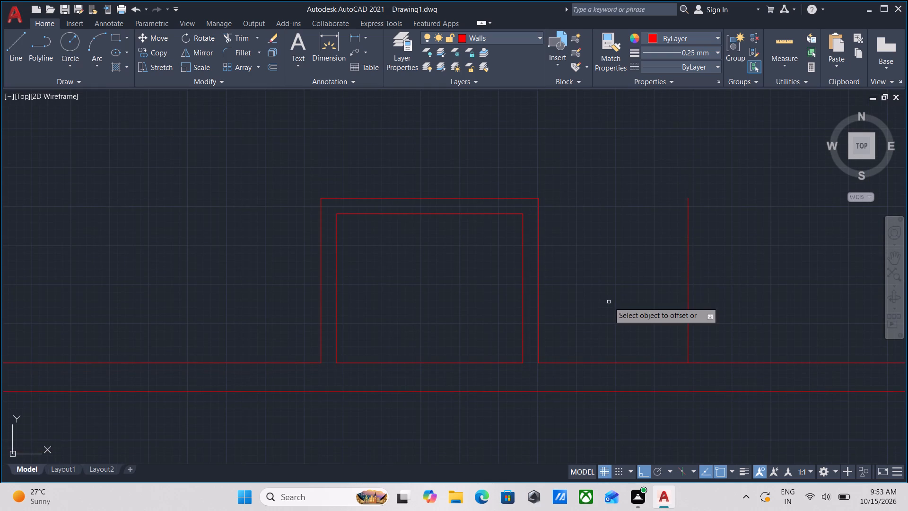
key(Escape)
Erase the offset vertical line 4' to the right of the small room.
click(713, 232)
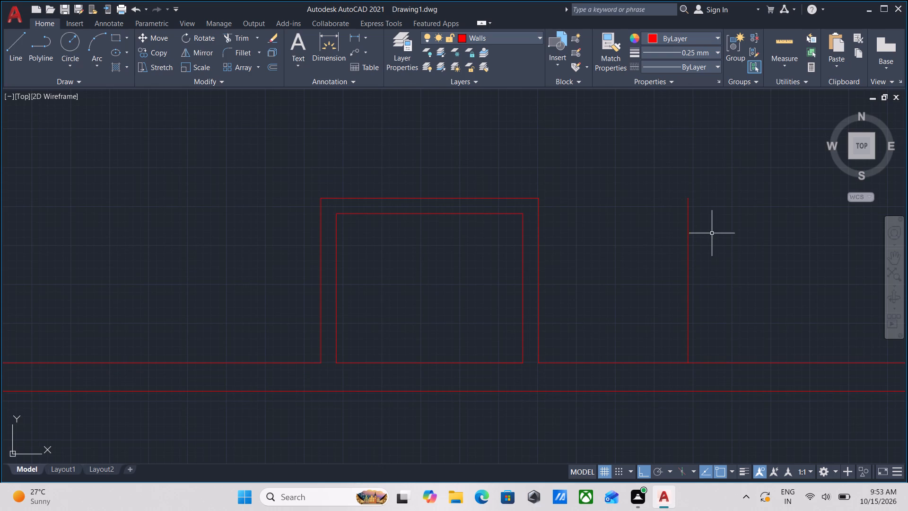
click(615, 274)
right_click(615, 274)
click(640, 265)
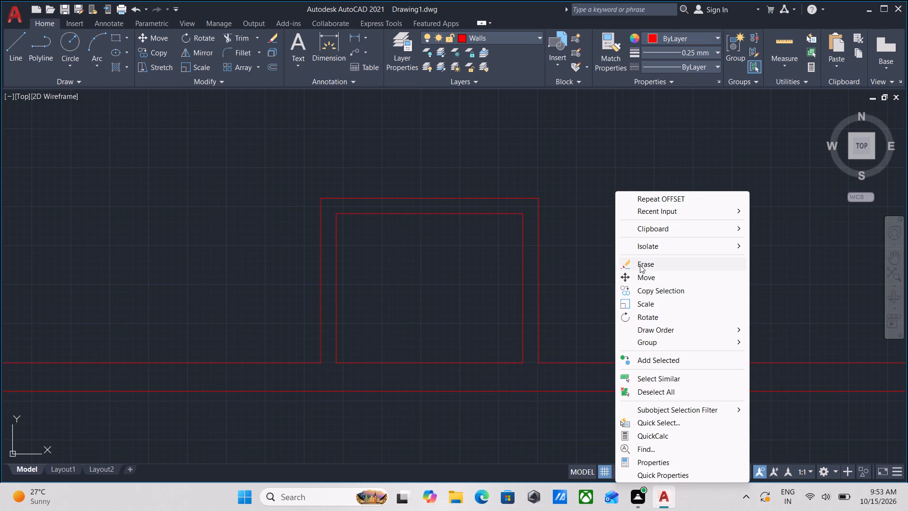
Offset the outer line of the small room's right wall 6'6" to the right.
click(560, 292)
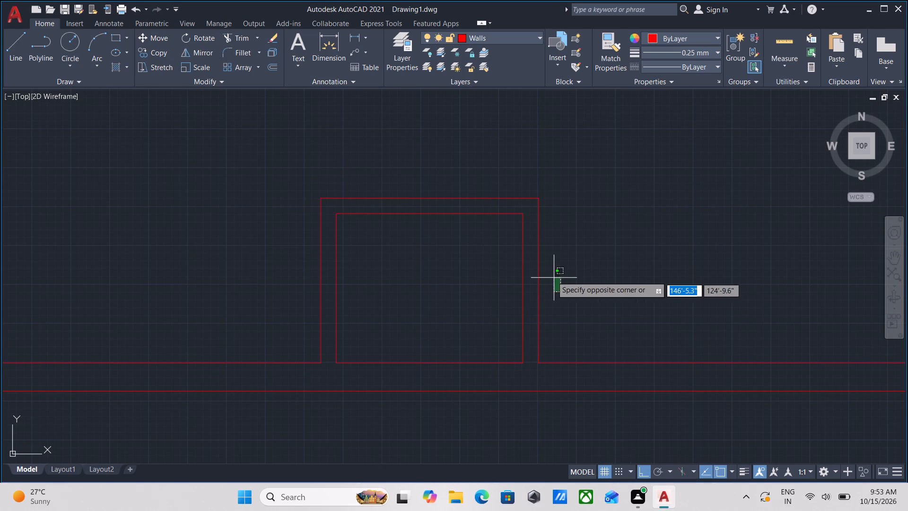
click(529, 251)
key(o)
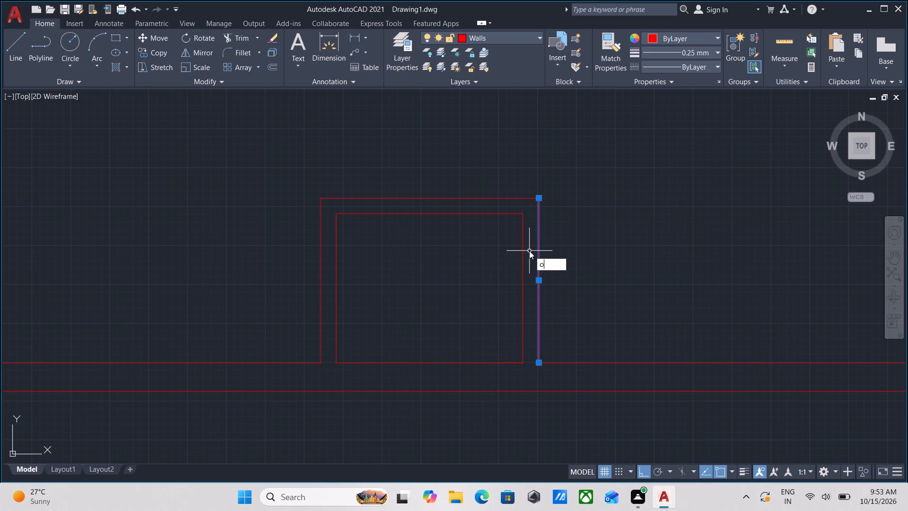
key(Return)
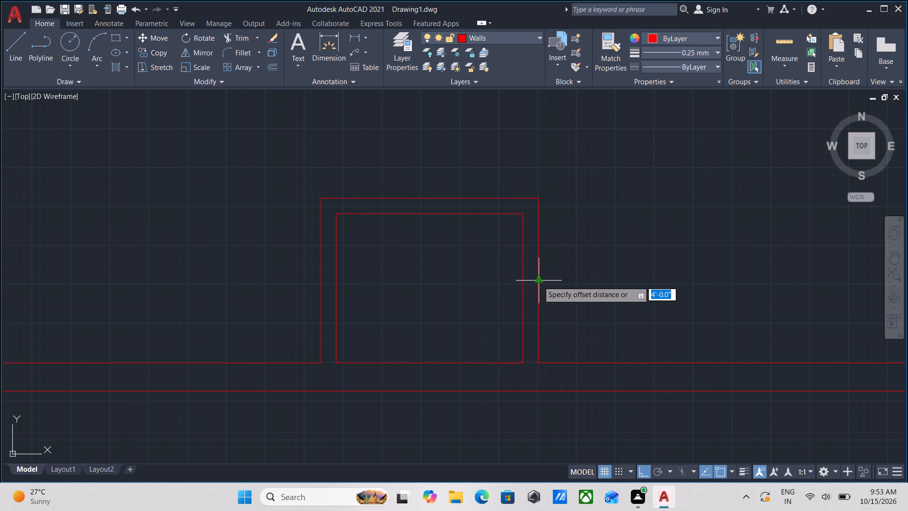
click(538, 281)
click(613, 272)
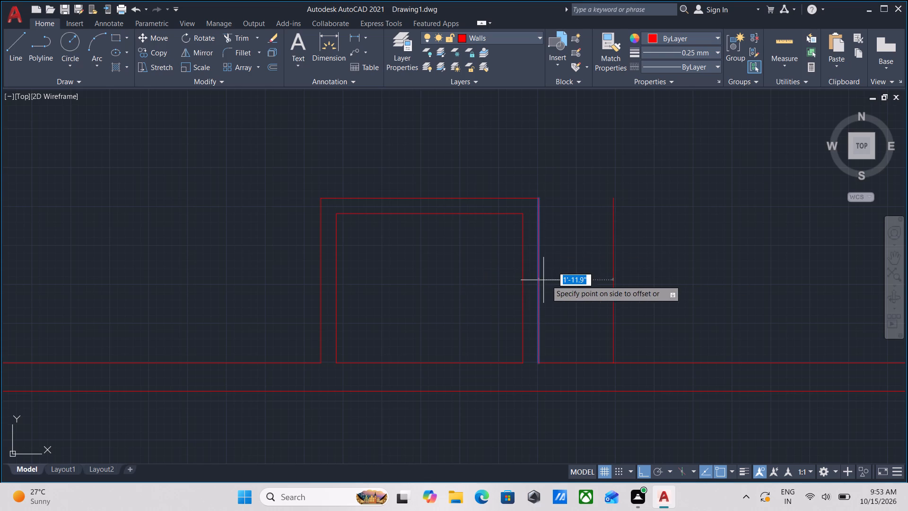
text(6')
key(6)
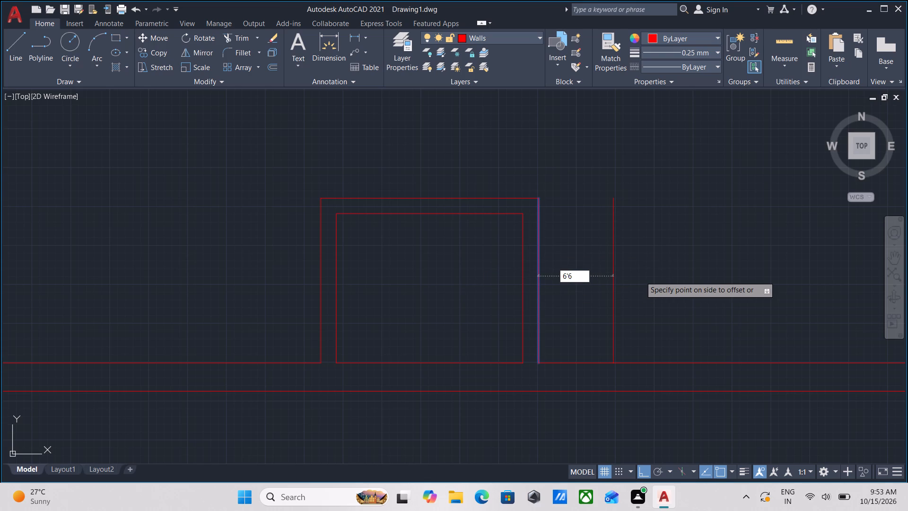
key(Return)
scroll(640, 276, down, 1)
middle_drag(640, 276, 549, 284)
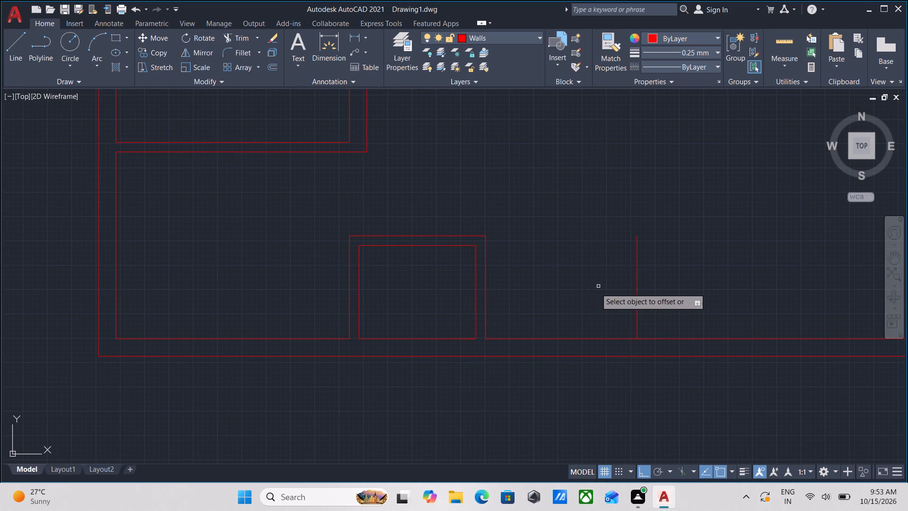
Offset the vertical line 6'6" right of the small room by 5" to the right.
click(636, 294)
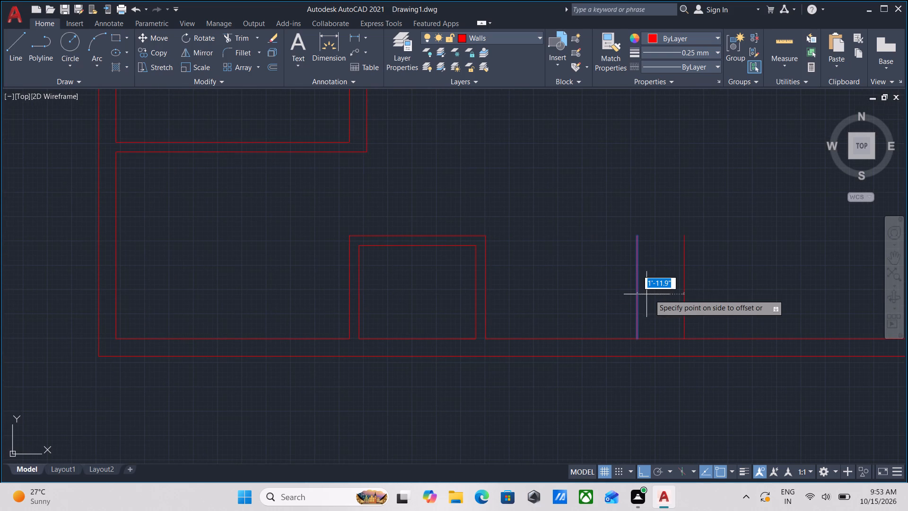
key(2)
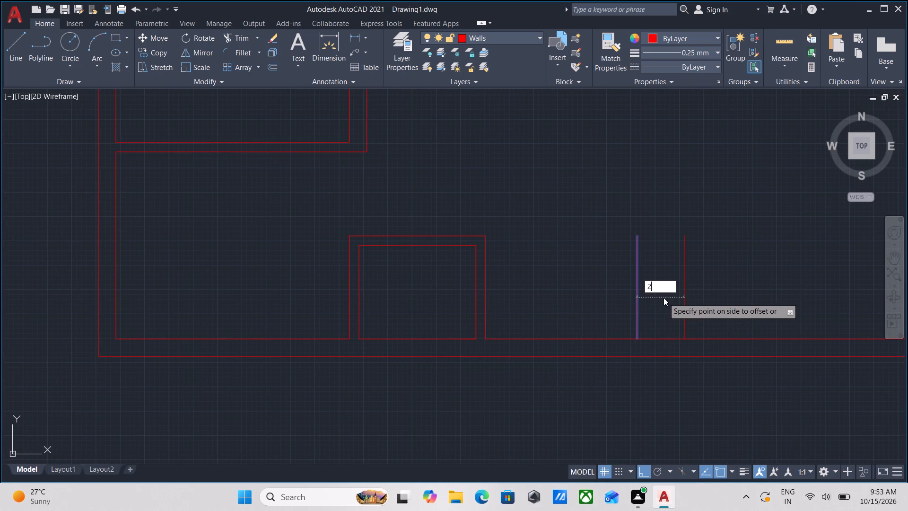
key(BackSpace)
key(5)
key(Return)
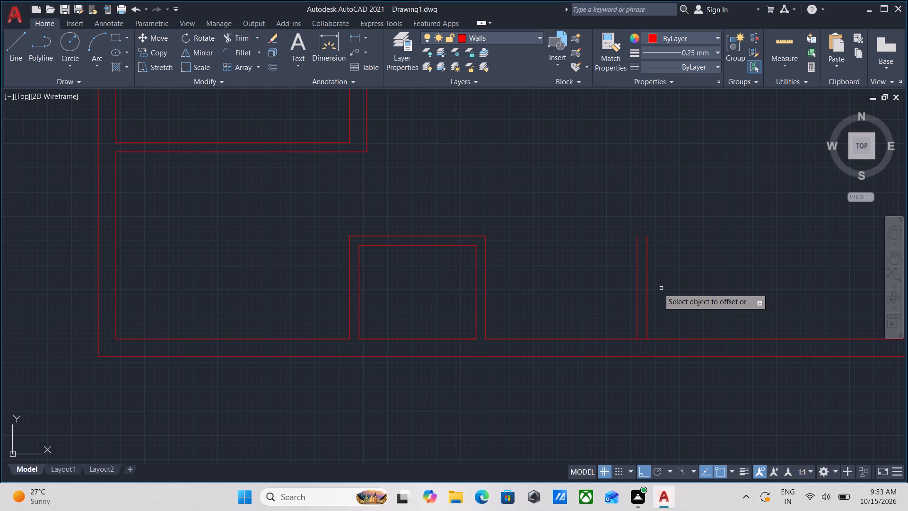
Offset the right line of the new 5" wall 4' to the right.
click(648, 299)
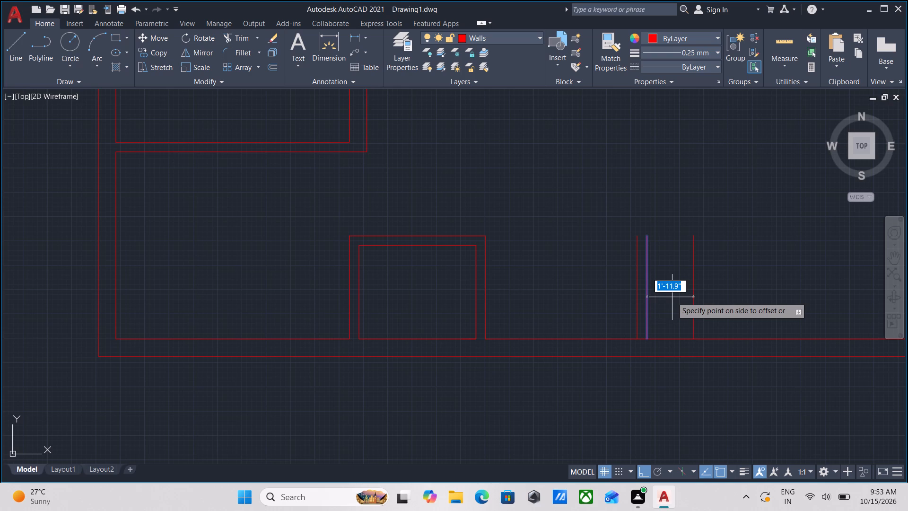
key(4)
key(apostrophe)
key(Return)
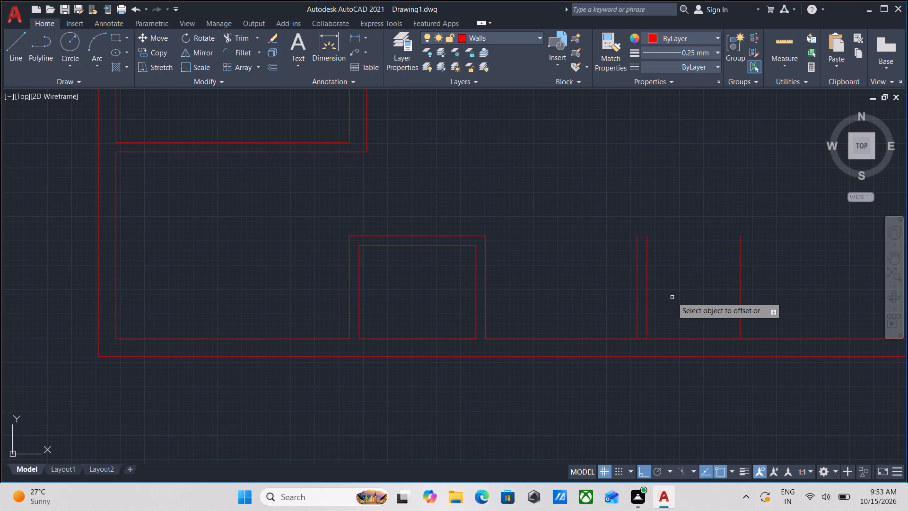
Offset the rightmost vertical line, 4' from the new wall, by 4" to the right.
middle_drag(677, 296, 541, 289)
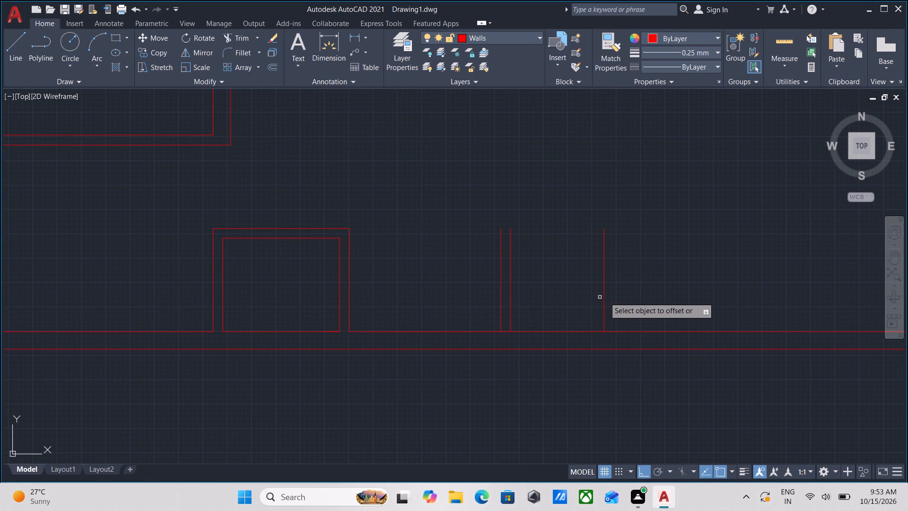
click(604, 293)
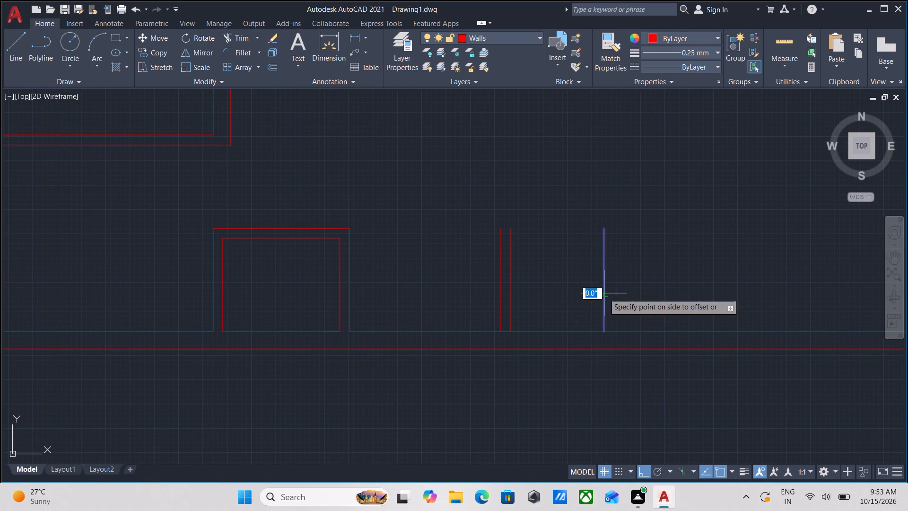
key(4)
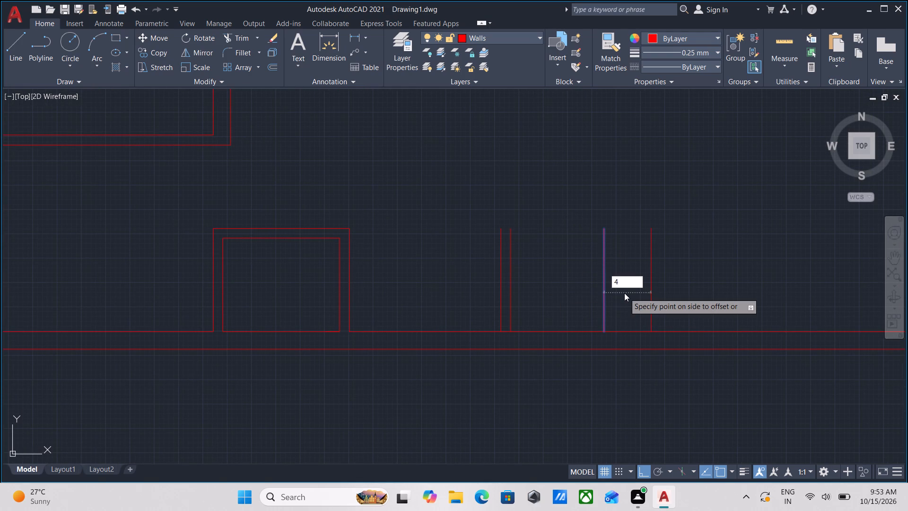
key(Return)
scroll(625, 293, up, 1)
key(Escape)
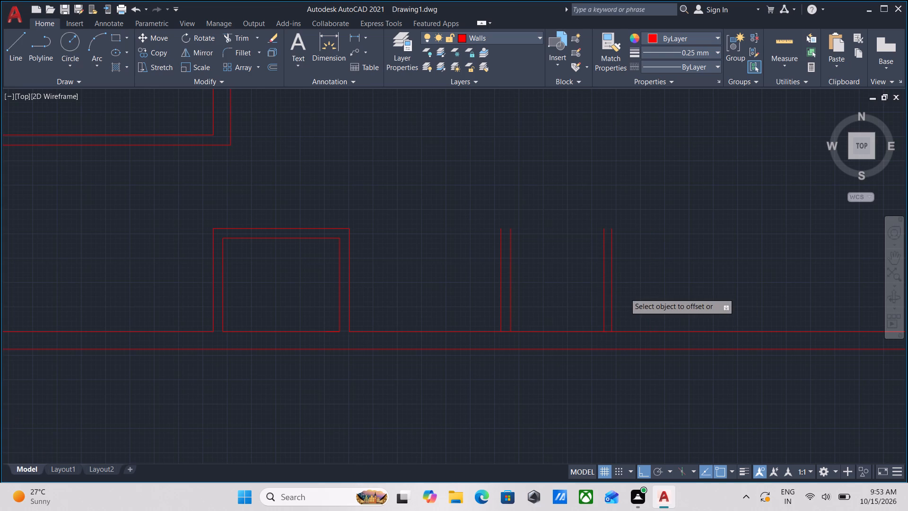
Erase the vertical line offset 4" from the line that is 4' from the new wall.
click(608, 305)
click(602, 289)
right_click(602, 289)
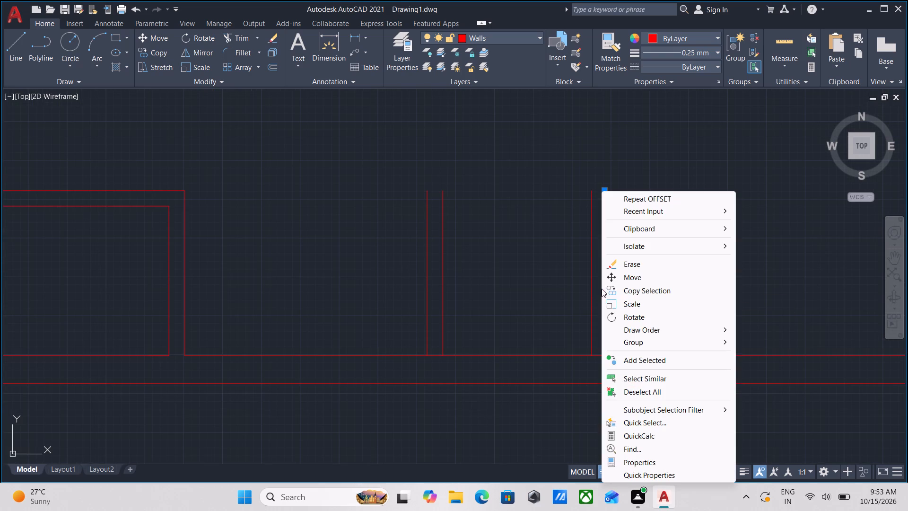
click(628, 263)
Offset the remaining rightmost vertical line 5" to the right.
click(624, 274)
click(577, 249)
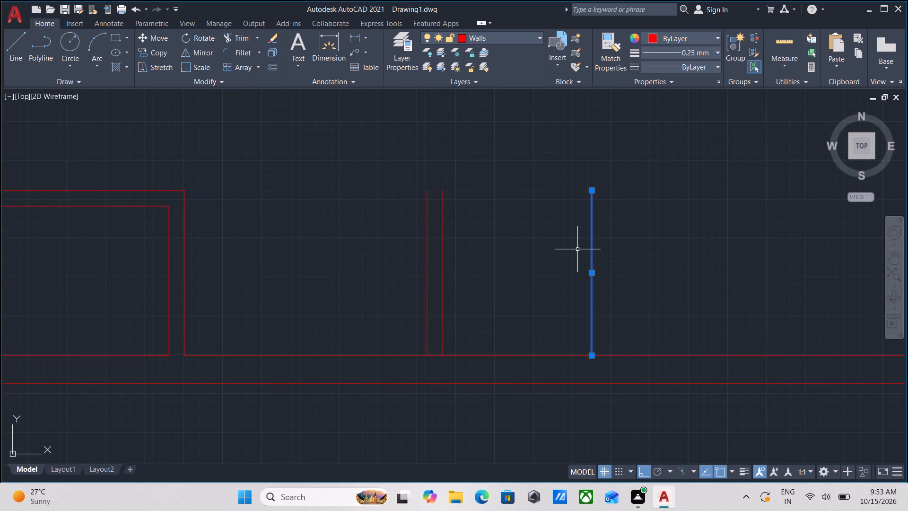
key(o)
key(Return)
click(592, 270)
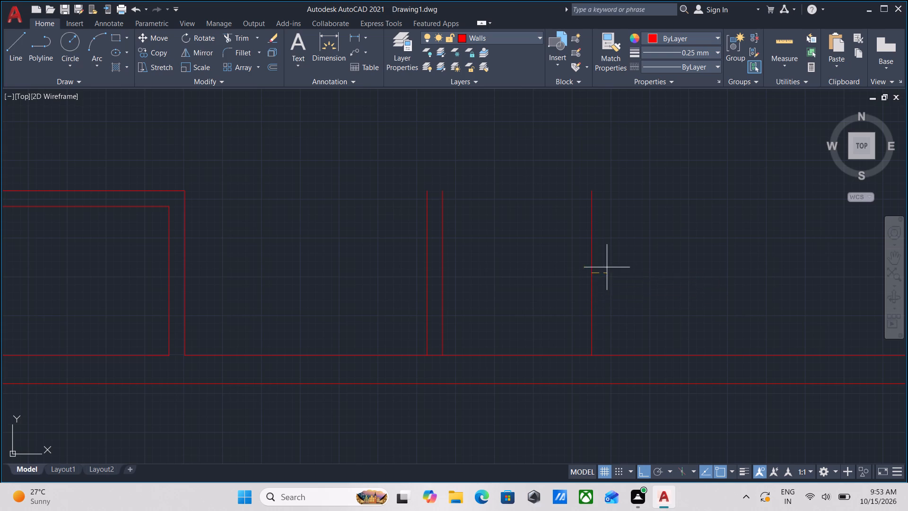
click(614, 265)
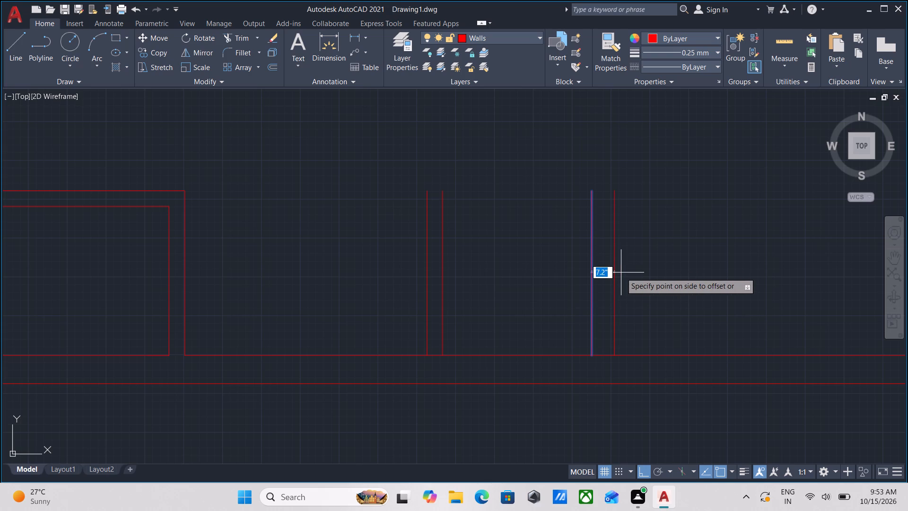
key(5)
key(Return)
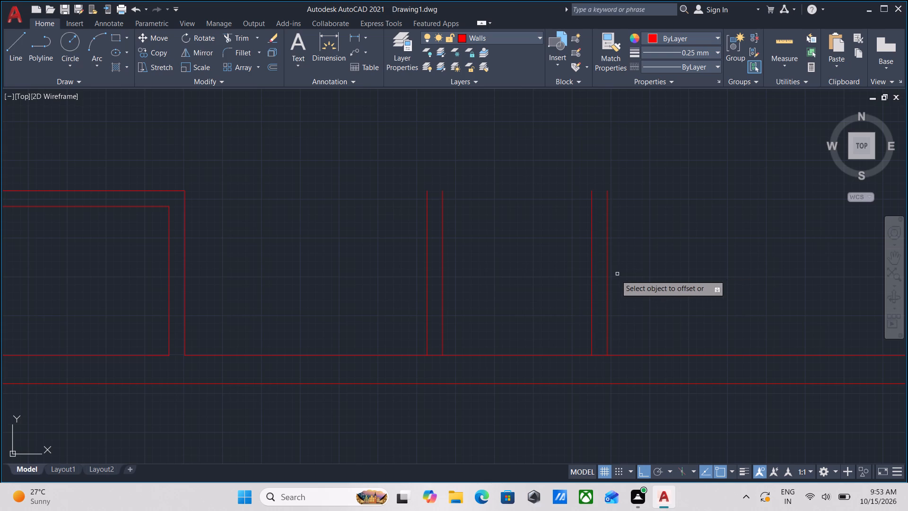
click(606, 279)
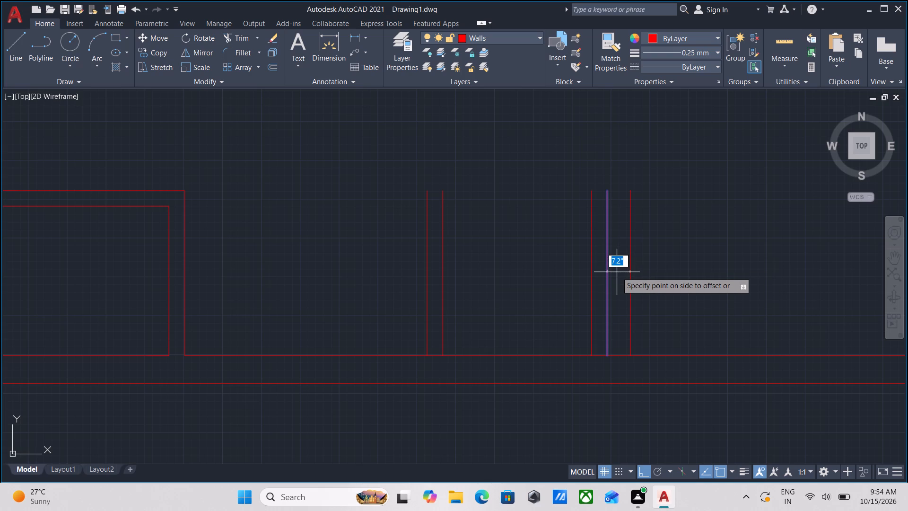
key(Escape)
Extend the inner line of the small room's top wall right to the outermost new vertical line.
middle_drag(512, 289, 592, 291)
middle_drag(473, 298, 526, 313)
middle_drag(511, 312, 559, 335)
scroll(546, 317, down, 1)
middle_drag(546, 317, 550, 321)
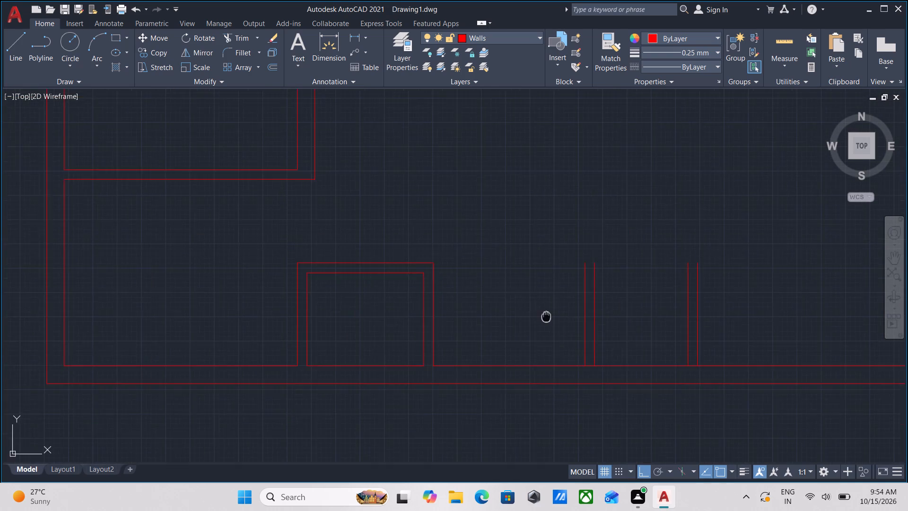
middle_drag(550, 321, 576, 354)
scroll(484, 335, up, 1)
middle_drag(495, 328, 507, 339)
key(e)
key(x)
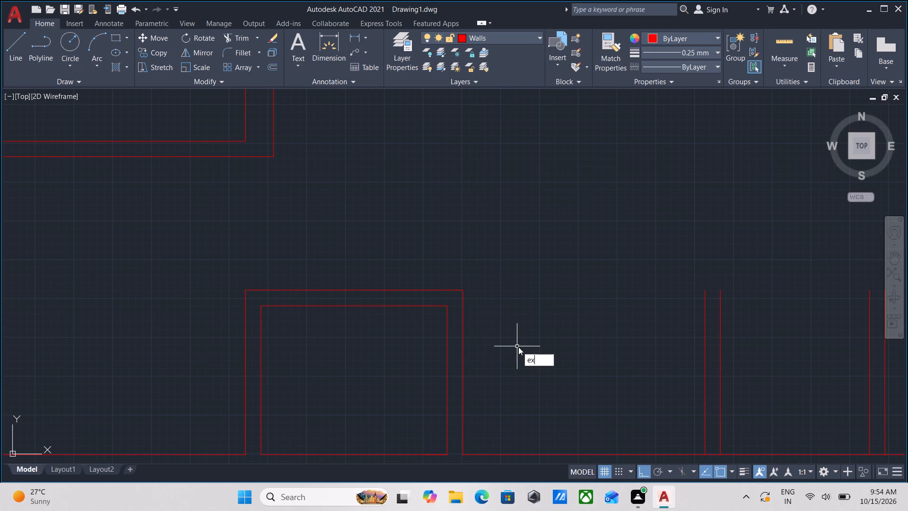
key(Return)
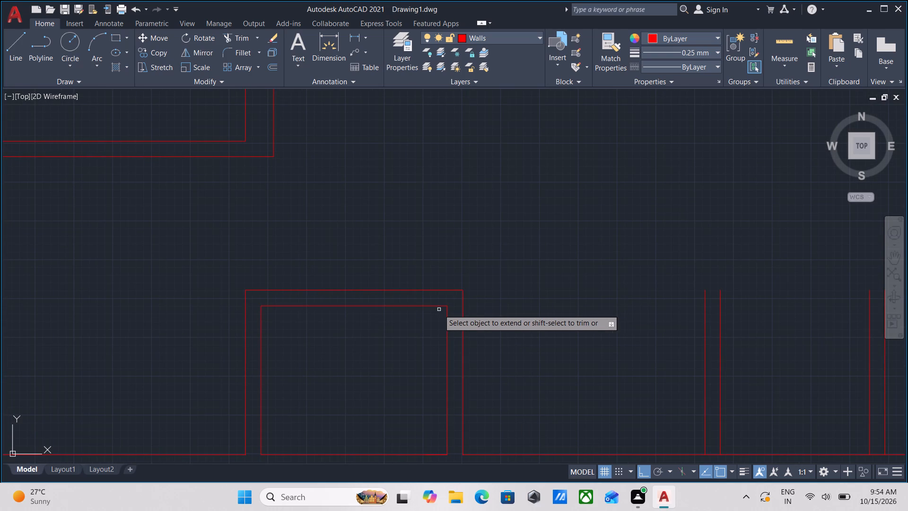
click(438, 307)
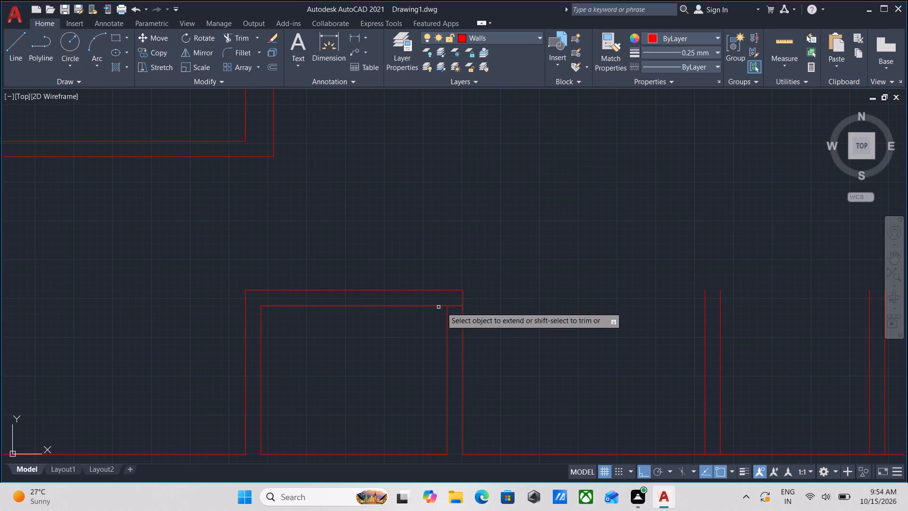
click(459, 304)
click(454, 314)
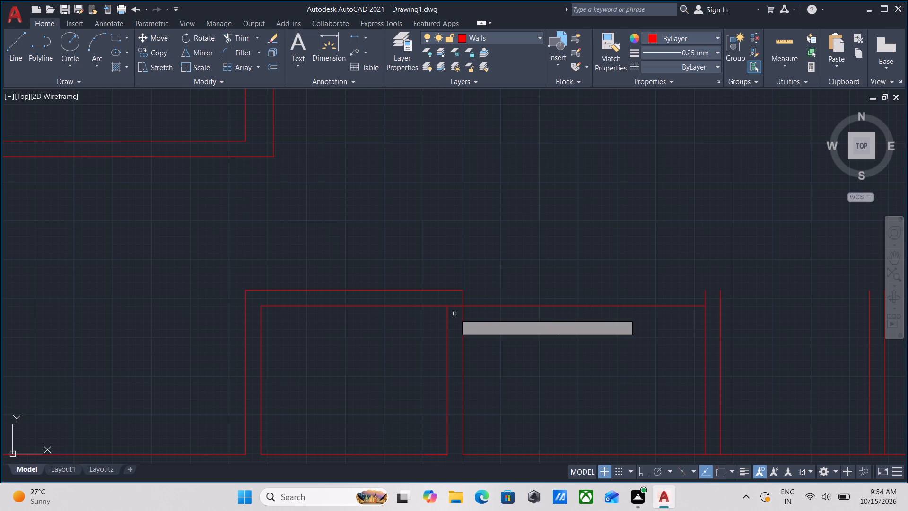
click(492, 304)
middle_drag(573, 333, 563, 333)
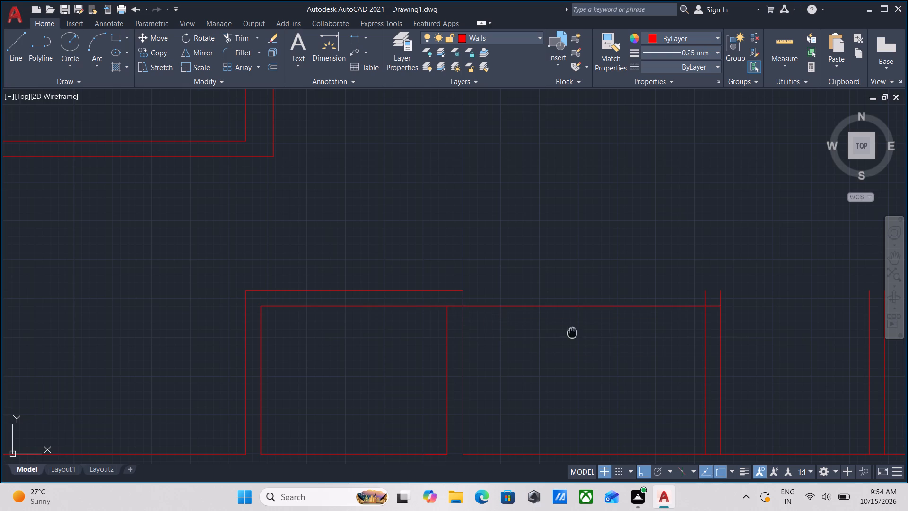
middle_drag(563, 333, 490, 349)
click(535, 322)
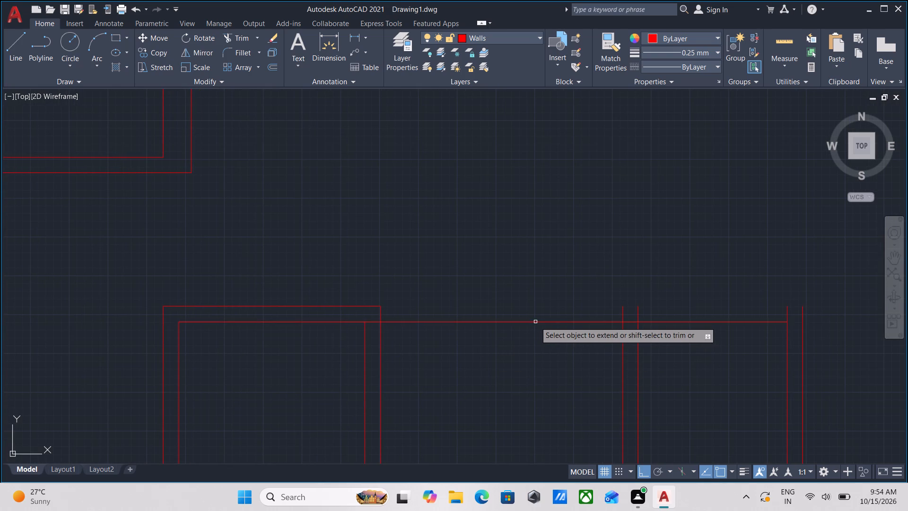
click(545, 323)
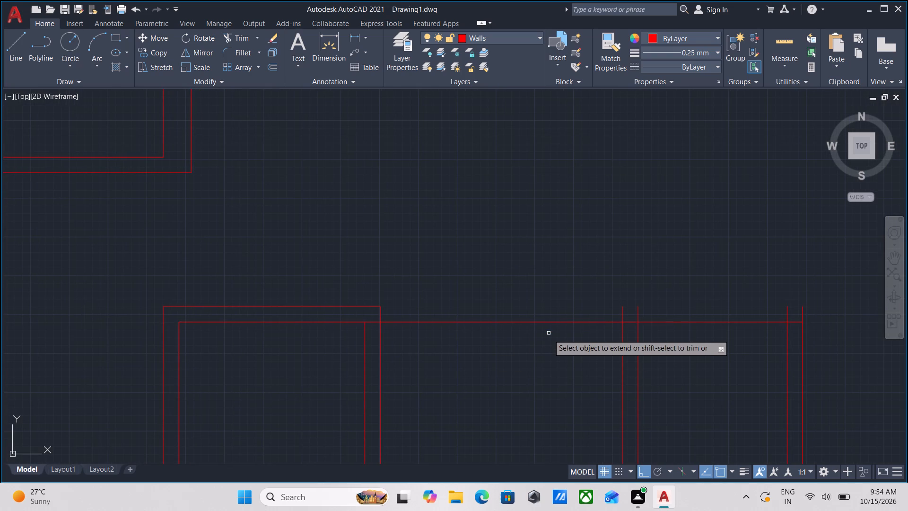
Extend the outer line of the small room's top wall right to the outermost new vertical line.
click(358, 306)
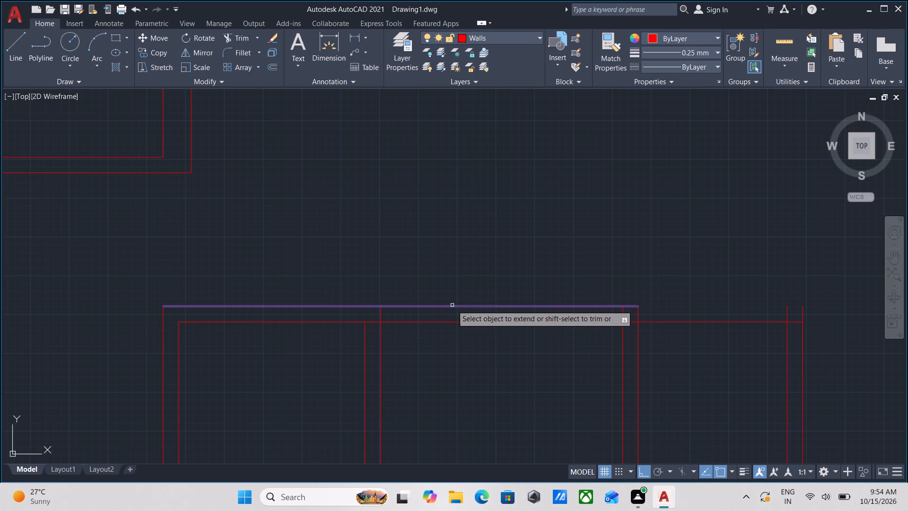
click(452, 305)
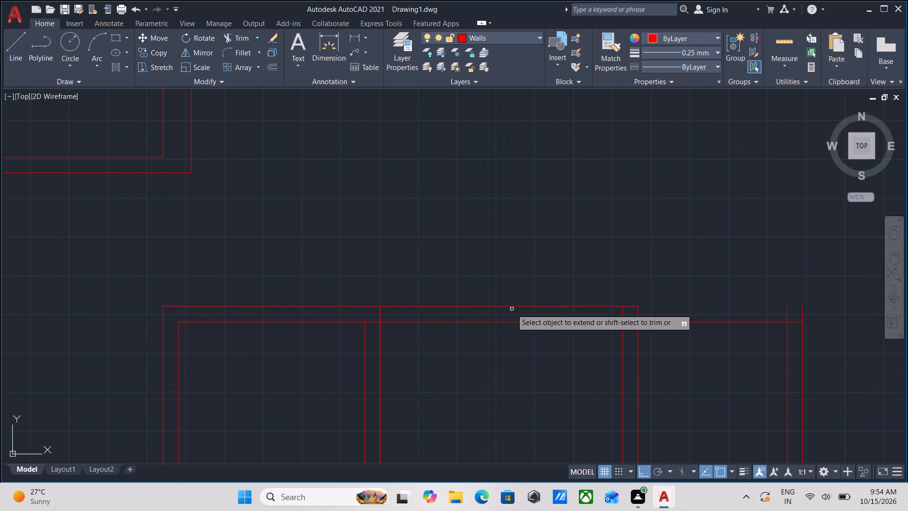
click(512, 308)
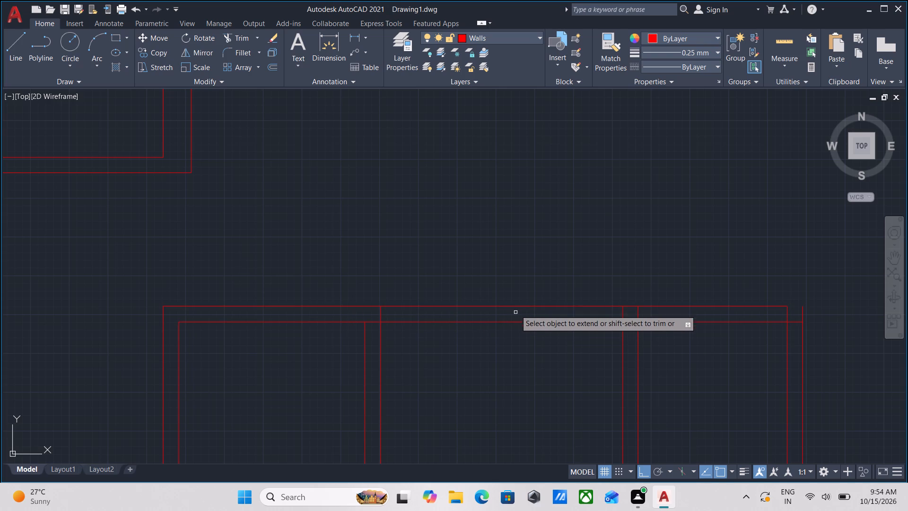
click(515, 307)
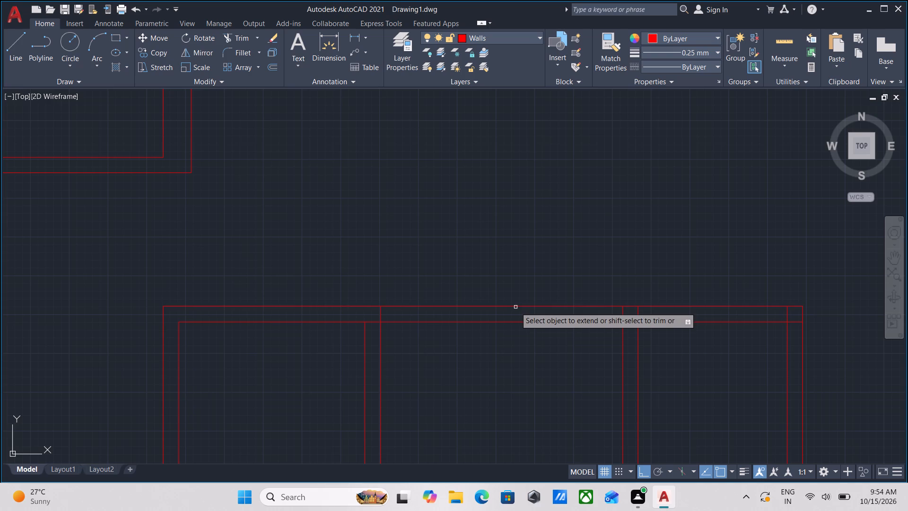
key(Escape)
Trim the overlapping inner wall lines at the upper-right corner of the small-room row to form a clean inner corner.
scroll(522, 360, down, 1)
middle_drag(518, 354, 517, 354)
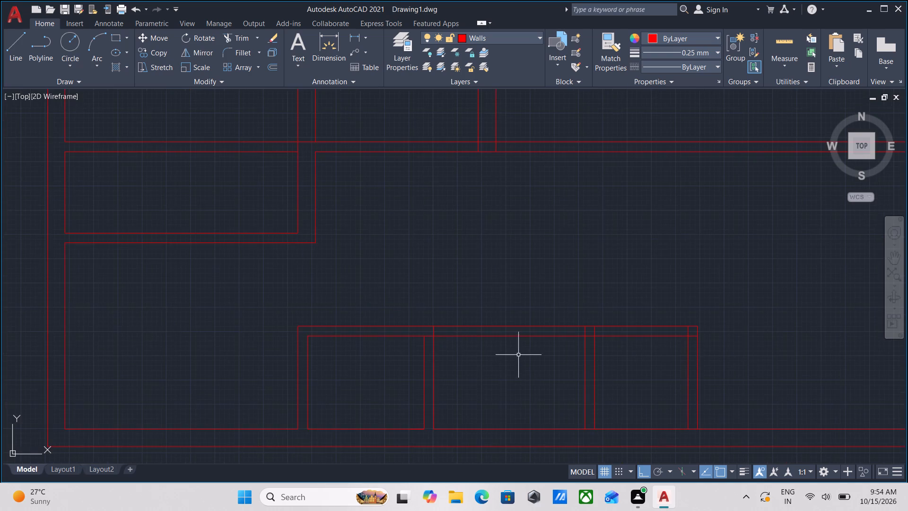
middle_drag(517, 354, 516, 342)
text(tr)
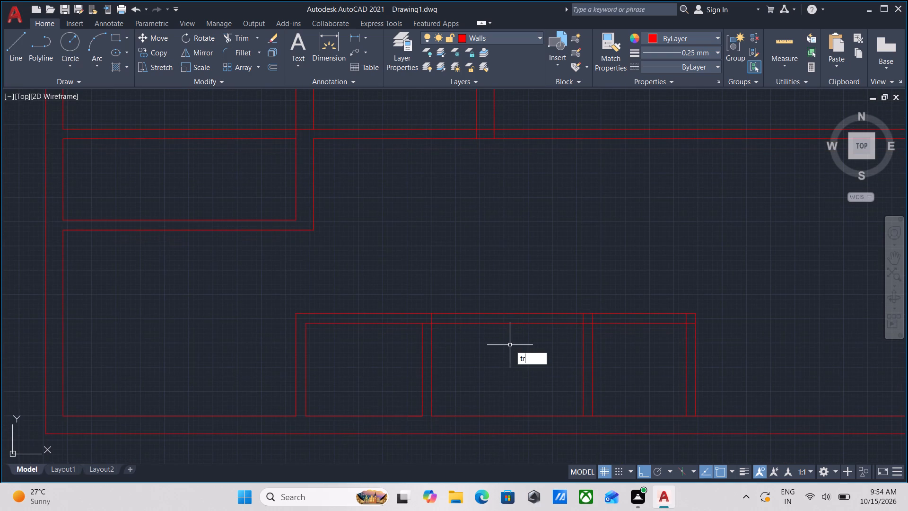
key(Return)
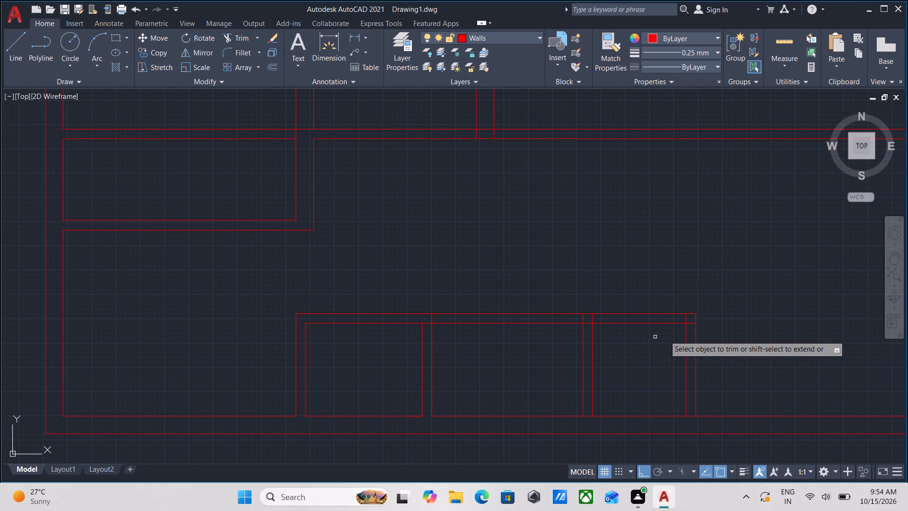
scroll(684, 330, up, 4)
click(706, 311)
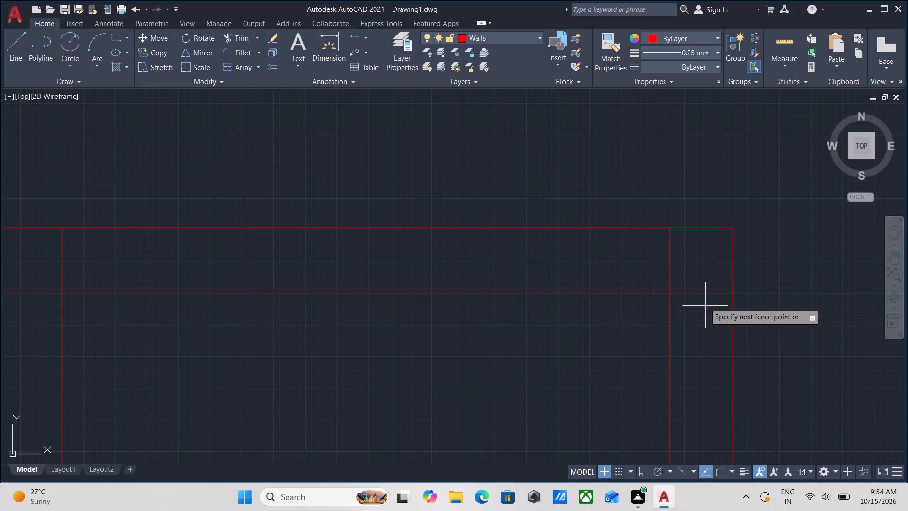
click(698, 253)
click(690, 257)
click(578, 265)
Trim the partition lines and inner top wall line where the partition between the middle and right small rooms meets the top wall.
scroll(568, 263, down, 2)
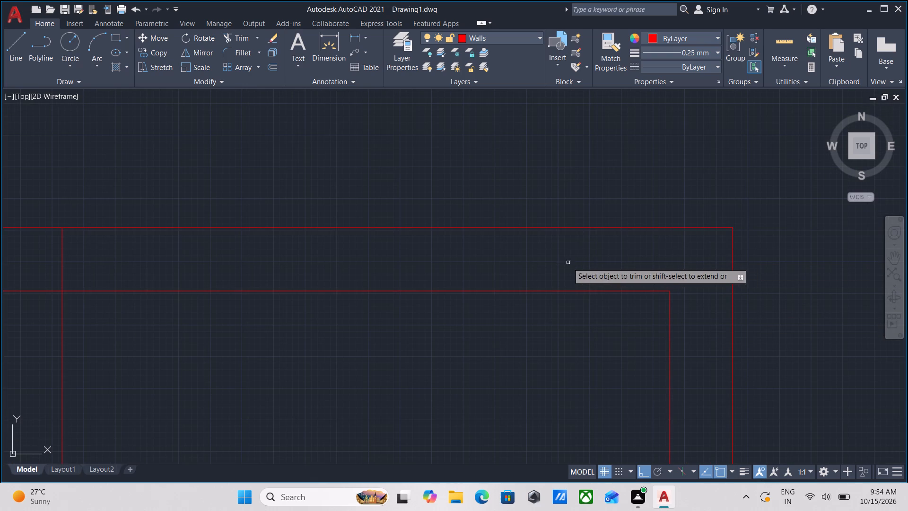
middle_drag(568, 263, 681, 237)
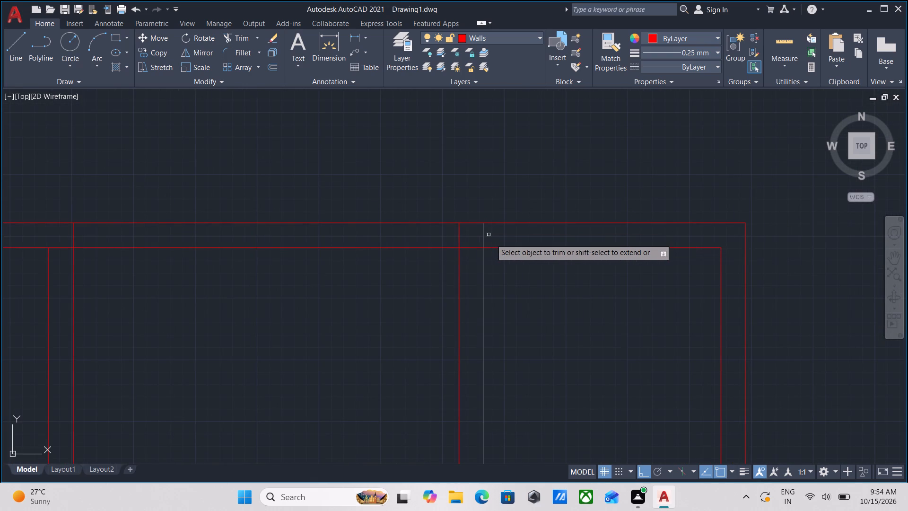
click(491, 239)
click(420, 226)
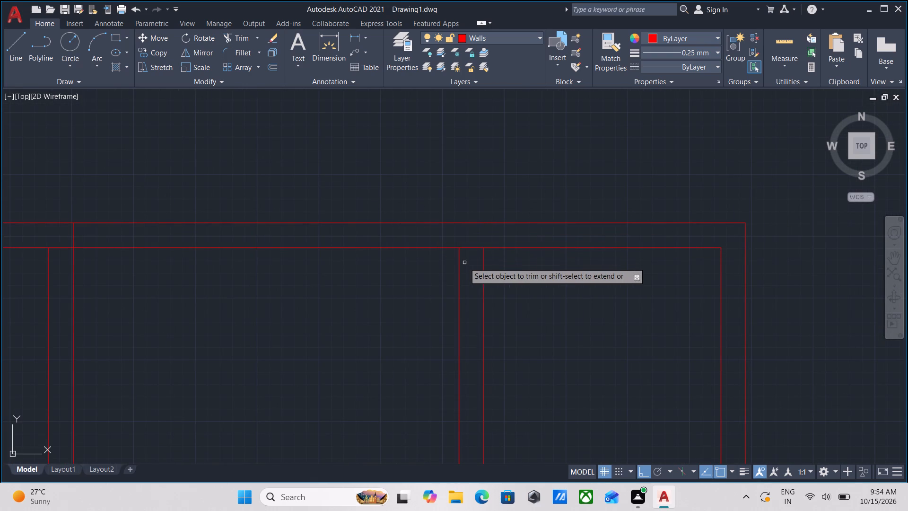
click(464, 263)
click(470, 238)
Trim the overlapping lines where the partition between the left and middle small rooms meets the top wall.
scroll(323, 311, down, 1)
middle_drag(324, 310, 323, 310)
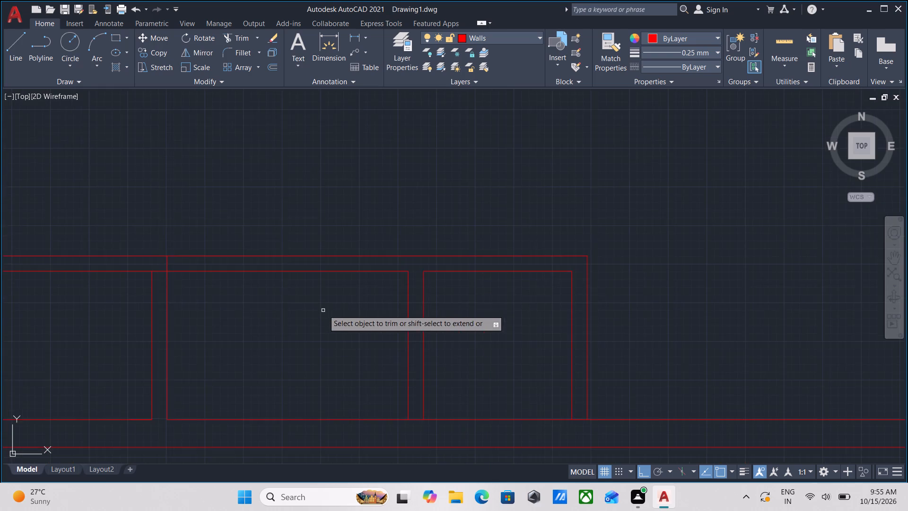
middle_drag(323, 310, 468, 286)
scroll(297, 243, up, 2)
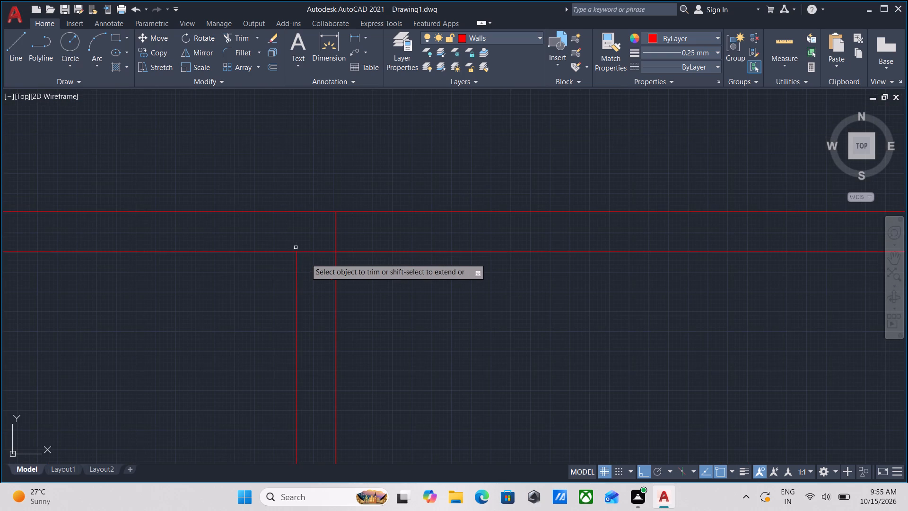
click(316, 261)
click(317, 231)
click(314, 235)
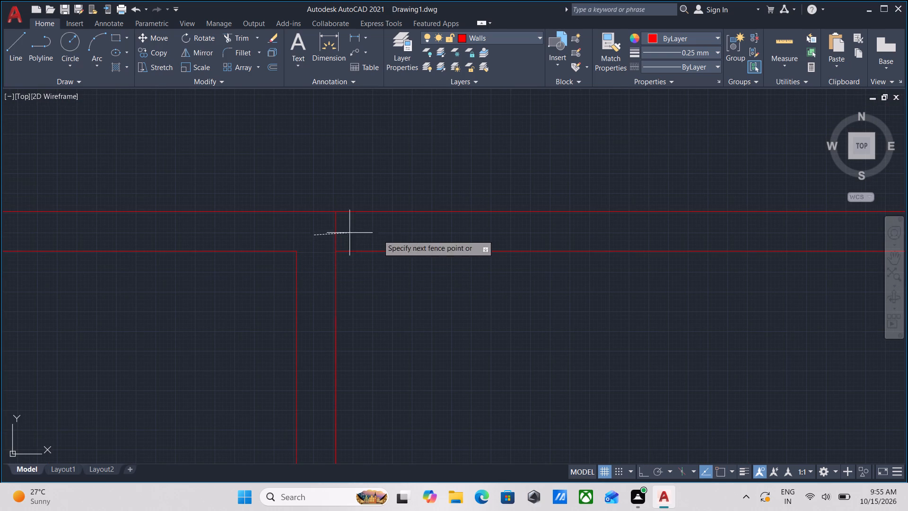
click(388, 235)
Examine the row of three small rooms and the surrounding walls of the floor plan.
scroll(388, 235, down, 3)
middle_drag(342, 284, 371, 292)
scroll(342, 284, down, 1)
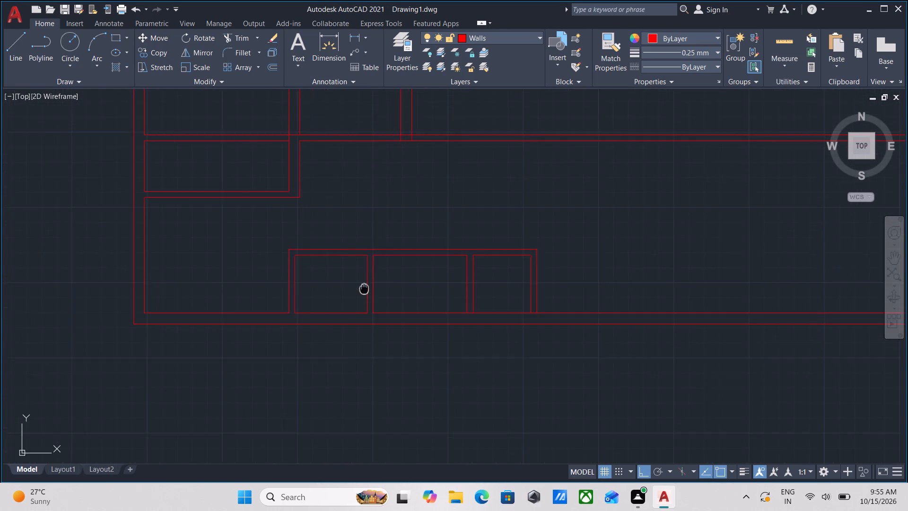
middle_drag(371, 292, 385, 297)
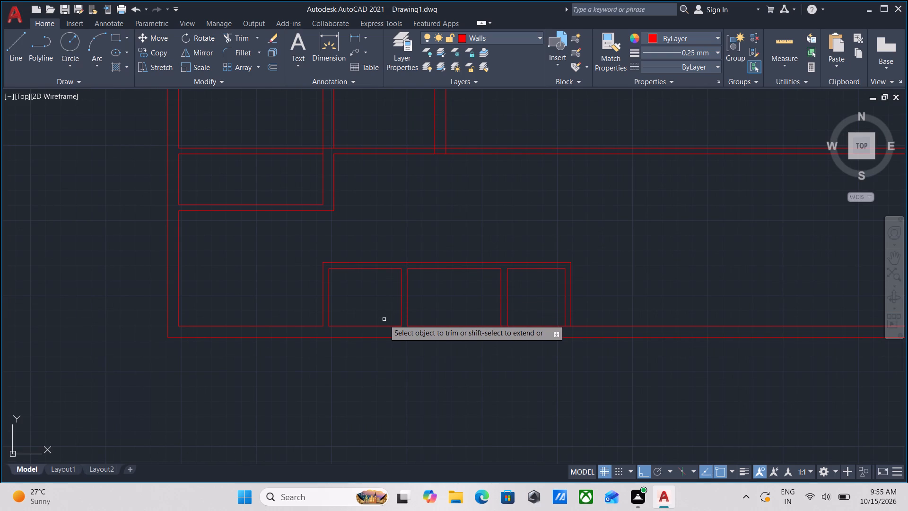
scroll(384, 319, down, 1)
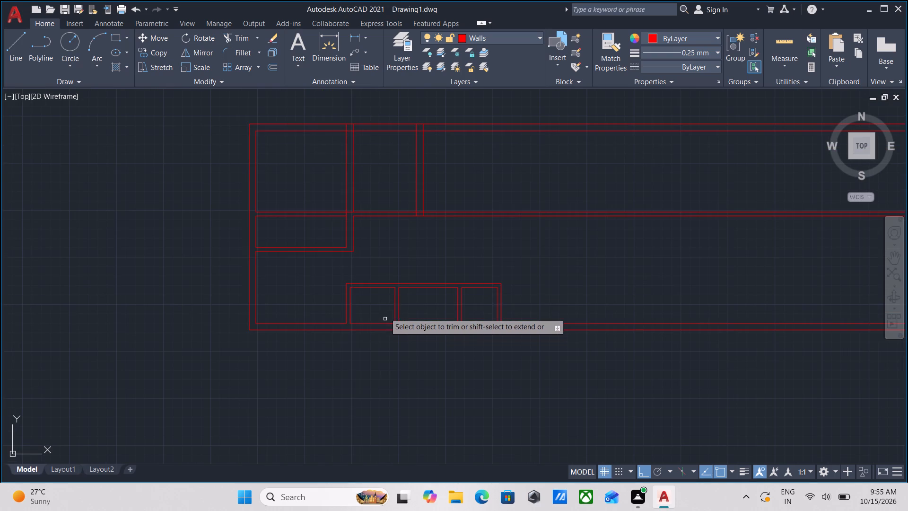
middle_drag(402, 228, 392, 274)
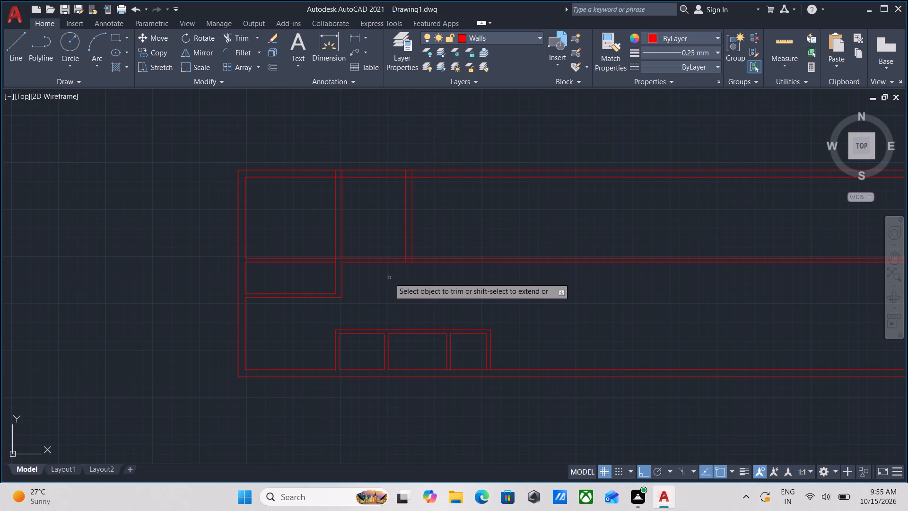
scroll(529, 341, up, 2)
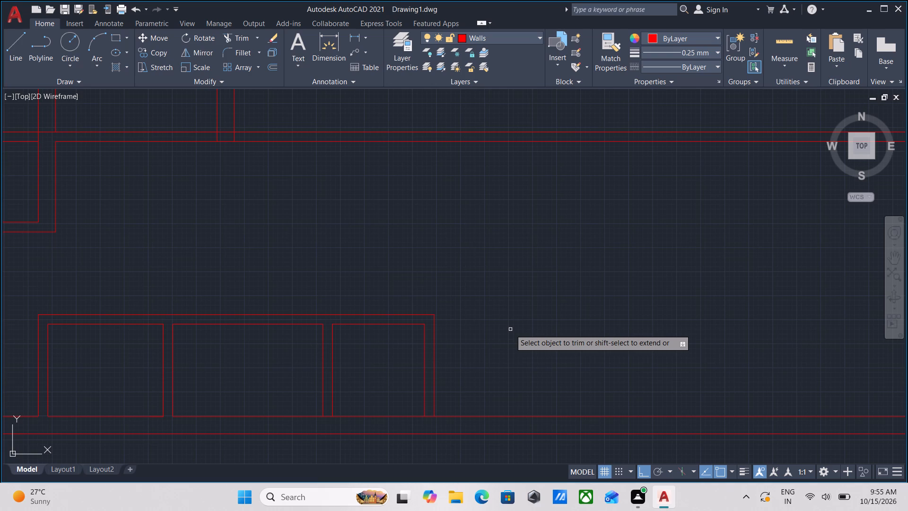
scroll(469, 353, up, 1)
middle_drag(467, 348, 475, 339)
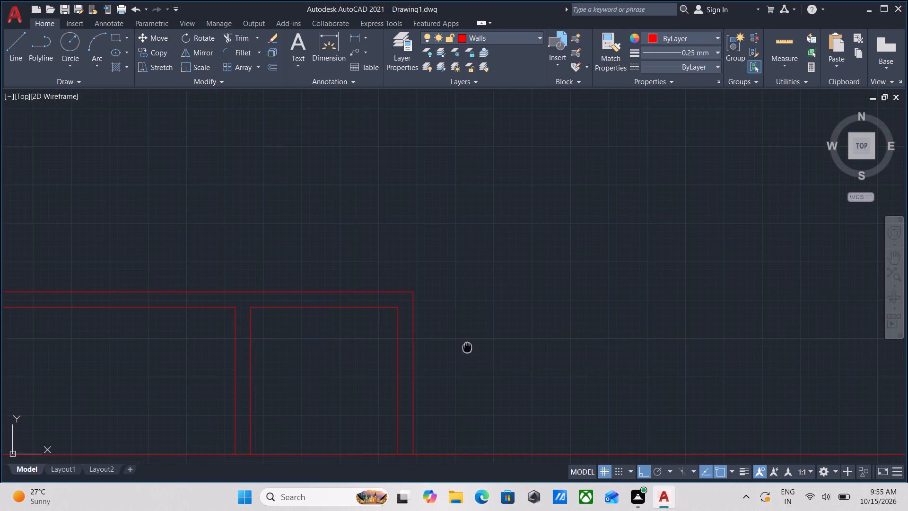
middle_drag(475, 339, 503, 312)
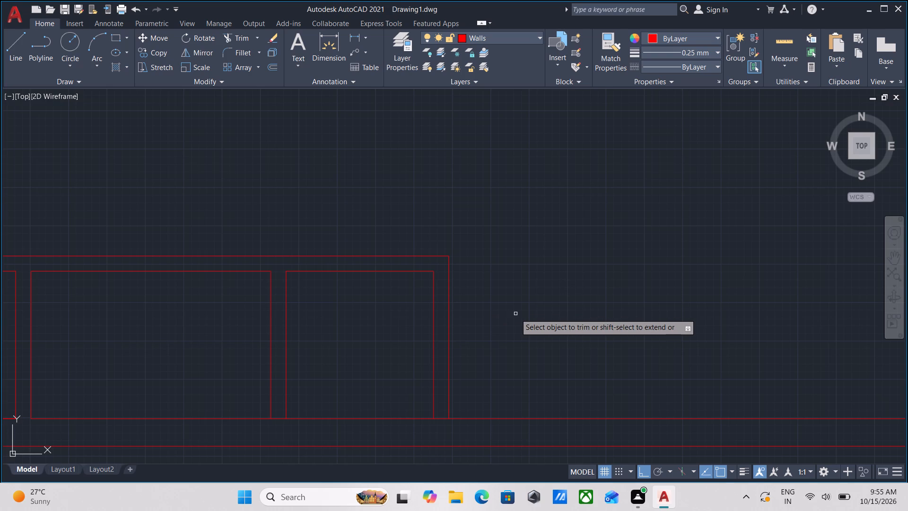
scroll(518, 308, down, 1)
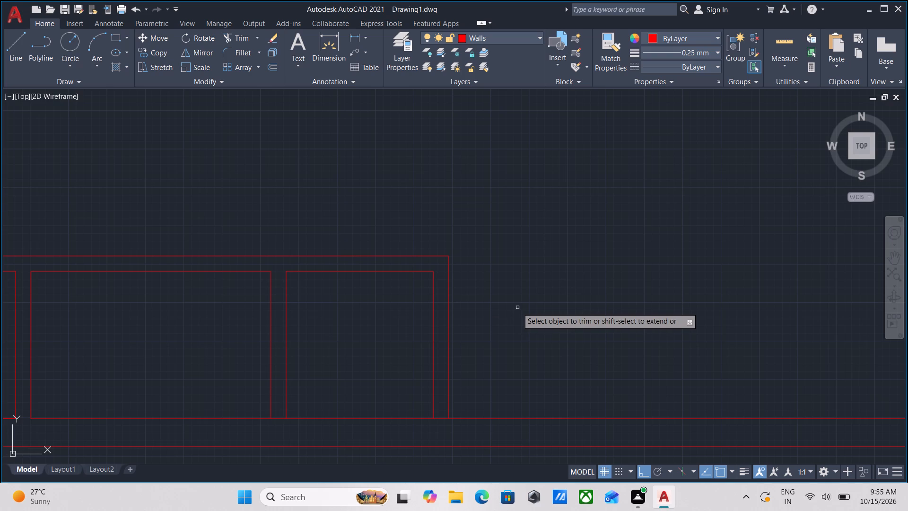
scroll(519, 307, down, 1)
middle_drag(523, 305, 523, 265)
key(Escape)
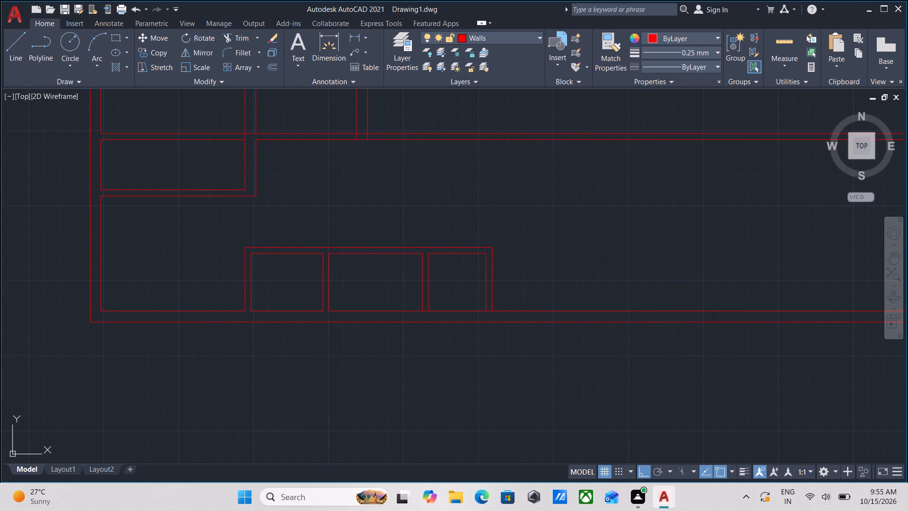
scroll(488, 302, up, 2)
key(Escape)
Extend the outer right line of the small-room row down to the outer line of the bottom exterior wall.
scroll(488, 302, down, 3)
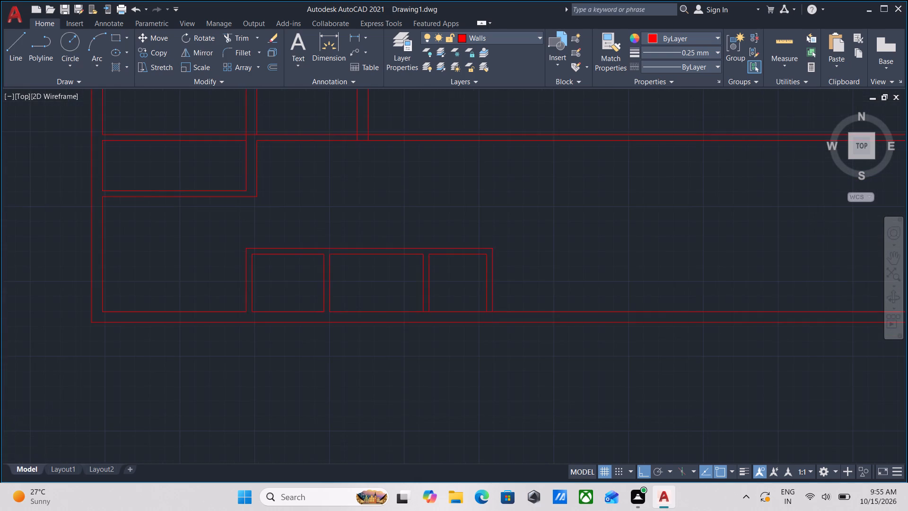
middle_drag(477, 282, 478, 297)
scroll(489, 305, up, 5)
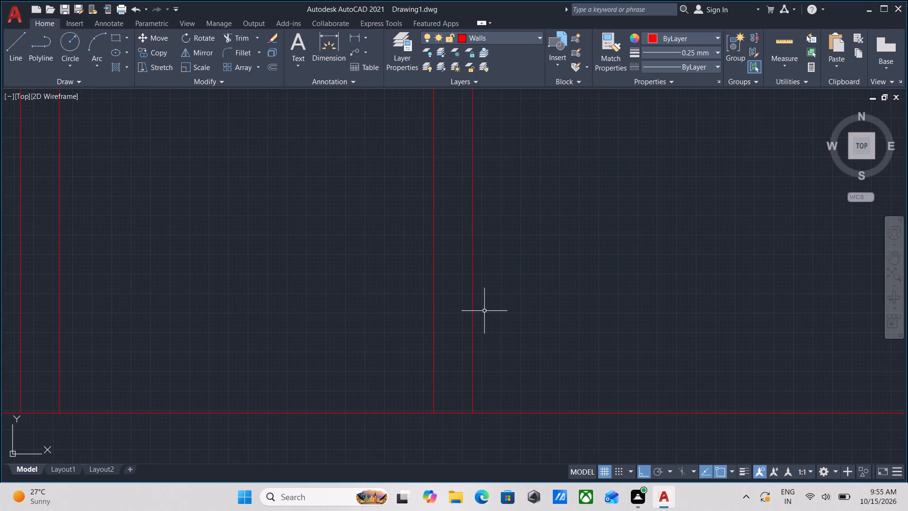
key(e)
key(x)
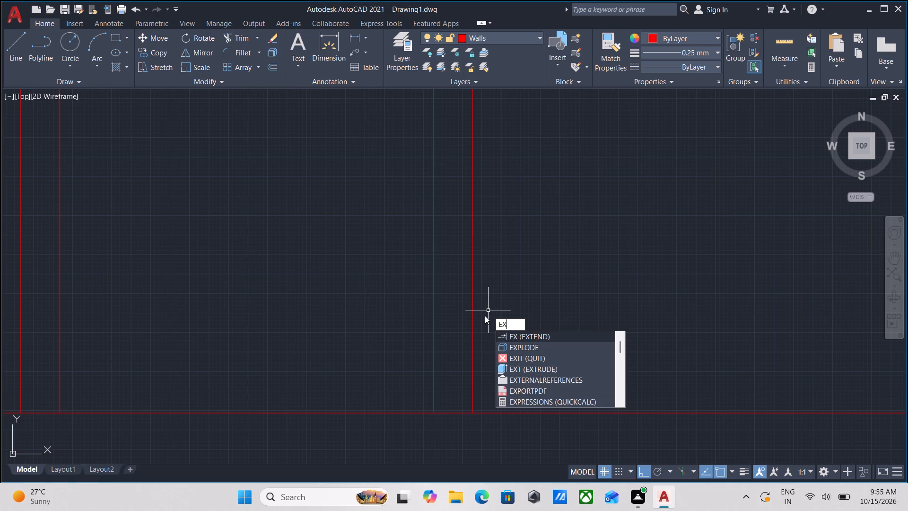
key(Return)
scroll(468, 336, down, 3)
middle_drag(494, 325, 493, 307)
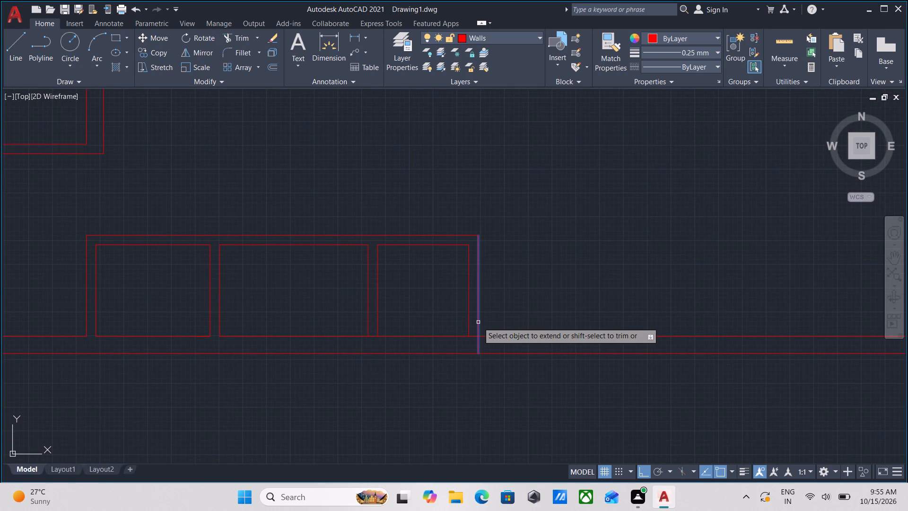
click(479, 322)
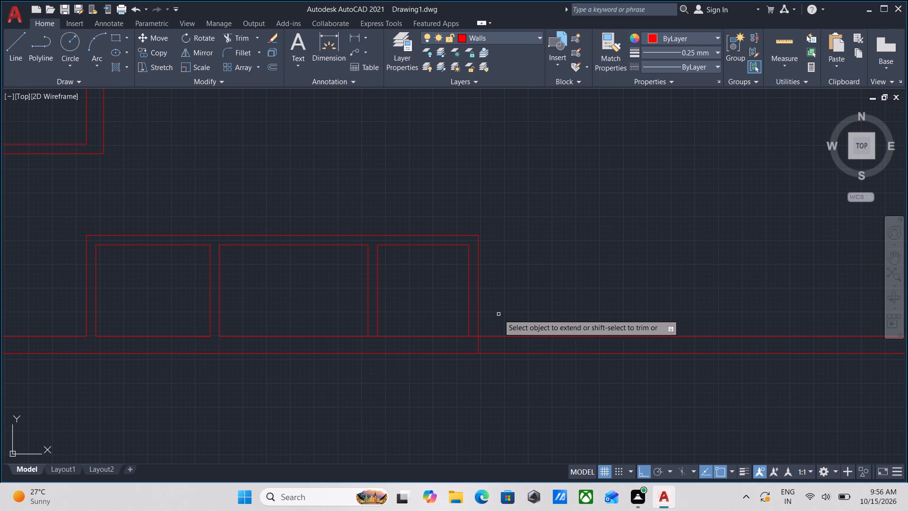
key(Escape)
Trim away the bottom exterior wall's inner line to the right of the small-room row.
scroll(510, 346, up, 2)
middle_drag(507, 346, 498, 347)
text(tr)
key(Return)
click(514, 343)
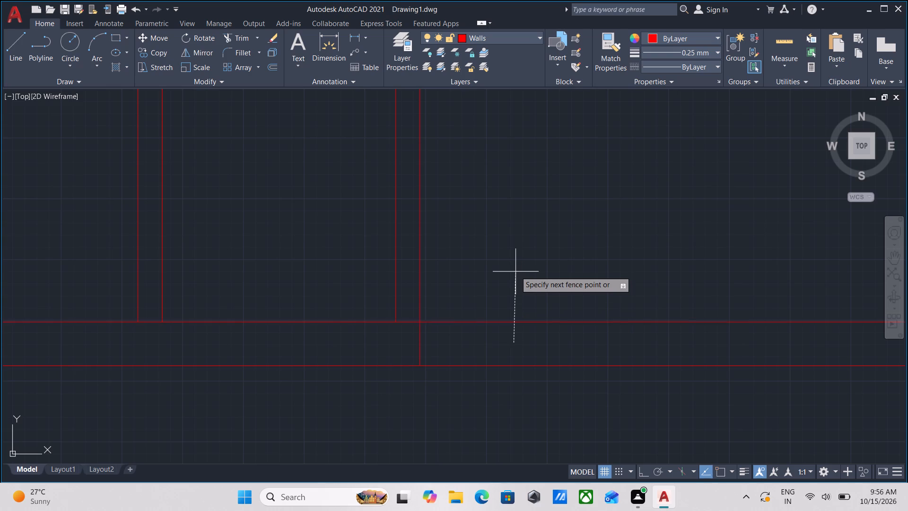
click(515, 268)
scroll(515, 269, down, 4)
key(Escape)
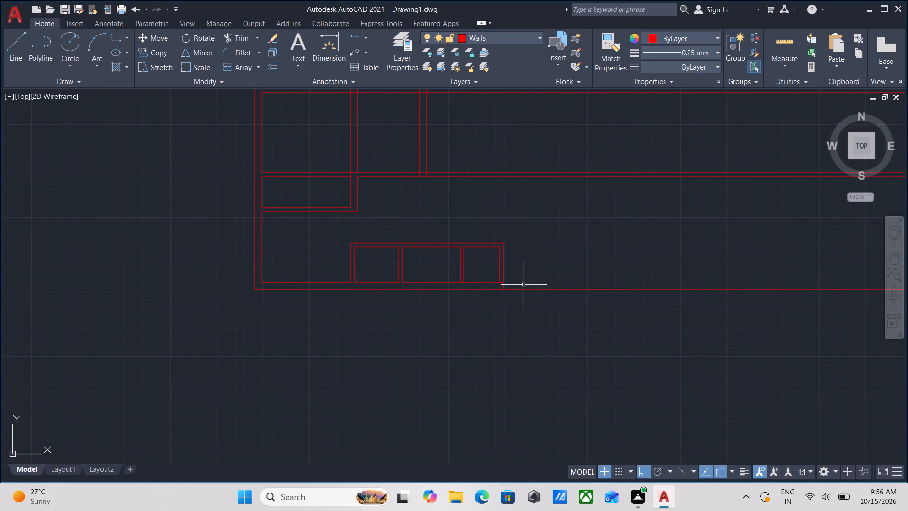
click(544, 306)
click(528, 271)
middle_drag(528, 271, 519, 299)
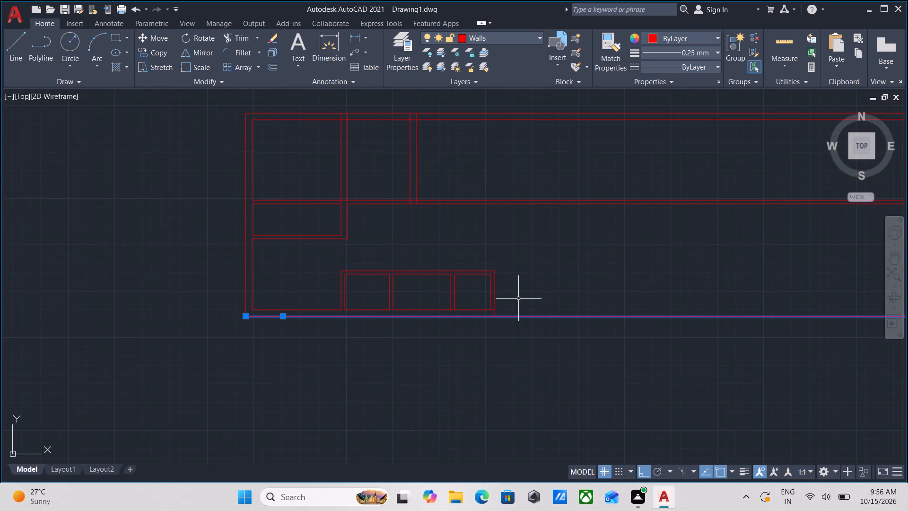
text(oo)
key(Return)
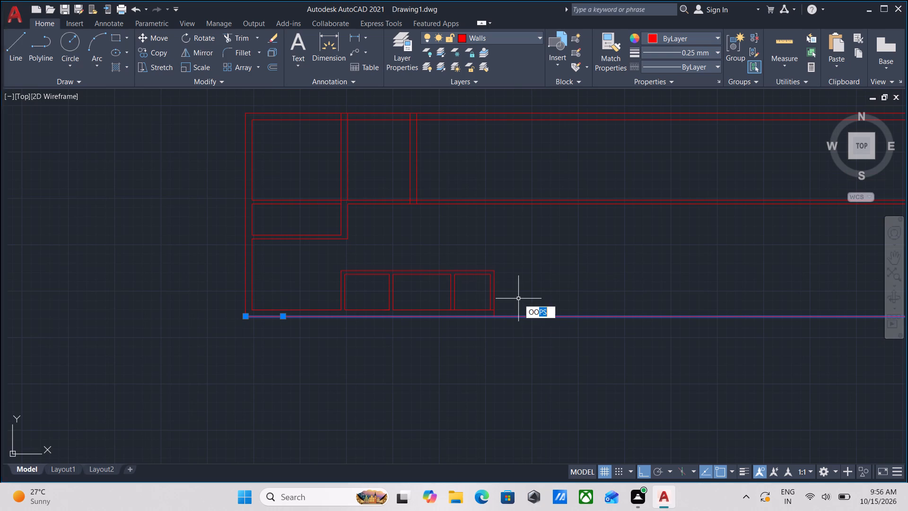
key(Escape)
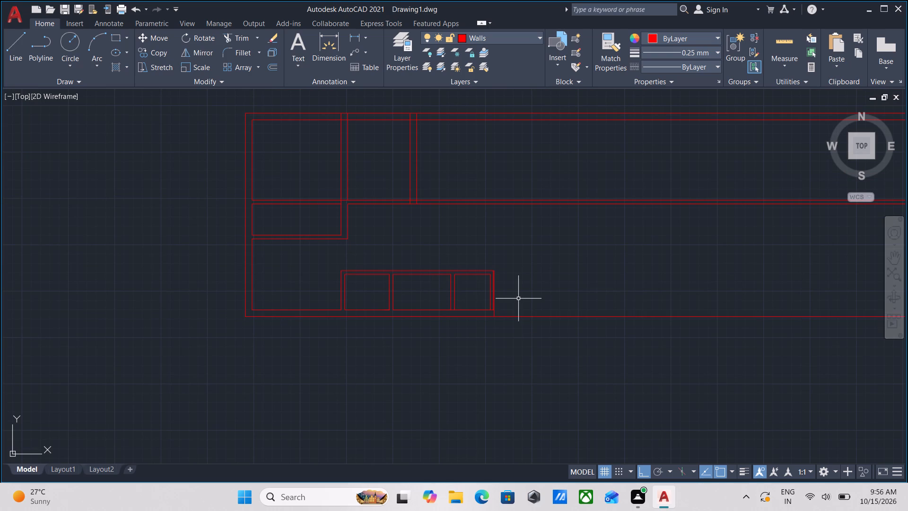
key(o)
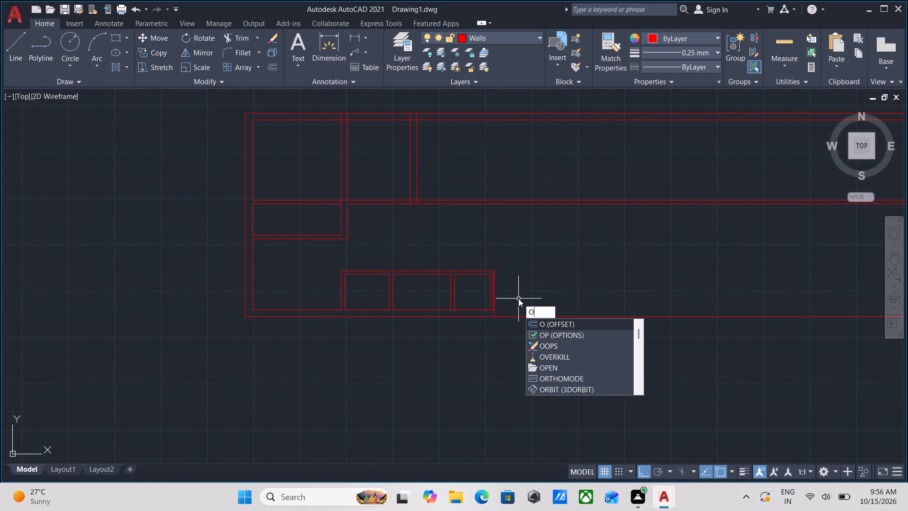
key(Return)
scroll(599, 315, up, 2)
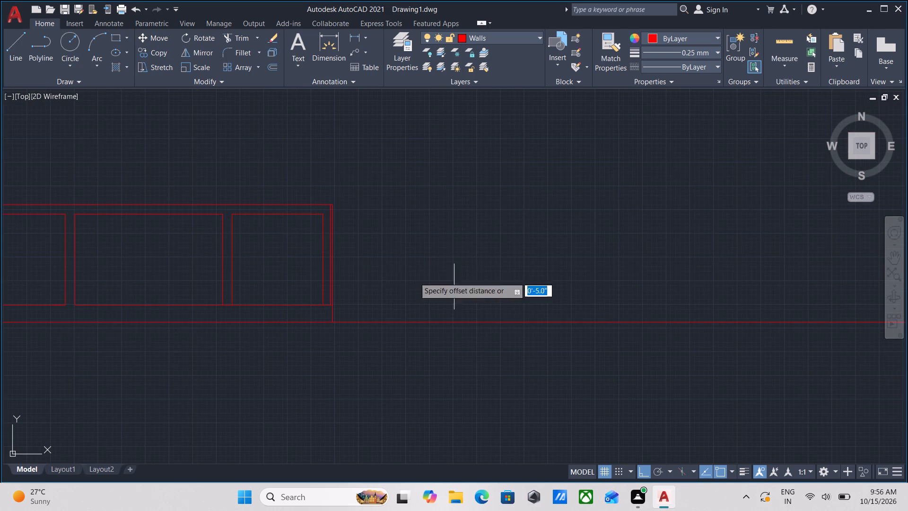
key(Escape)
Erase the stray vertical line between the two lines of the small-room row's right wall.
scroll(326, 295, up, 3)
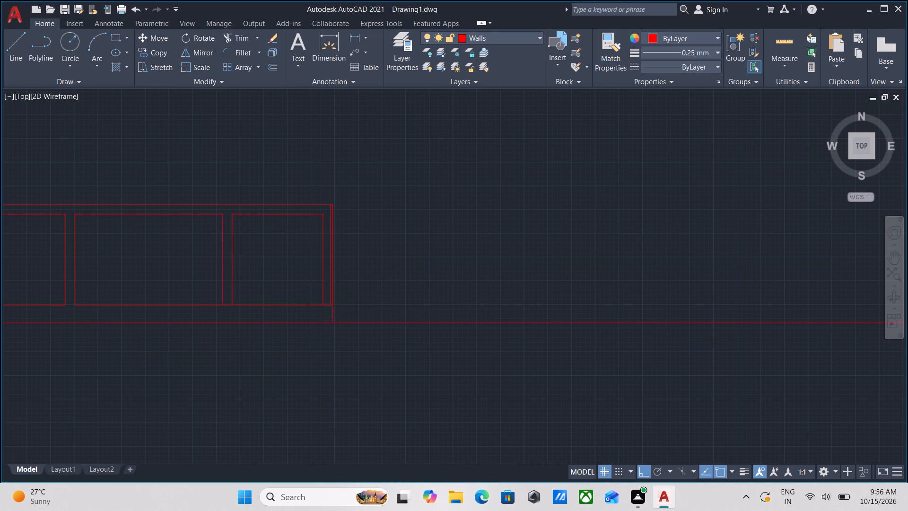
scroll(332, 290, up, 2)
scroll(367, 319, down, 2)
middle_drag(367, 319, 383, 313)
scroll(384, 313, down, 2)
middle_drag(384, 313, 387, 338)
scroll(385, 340, up, 2)
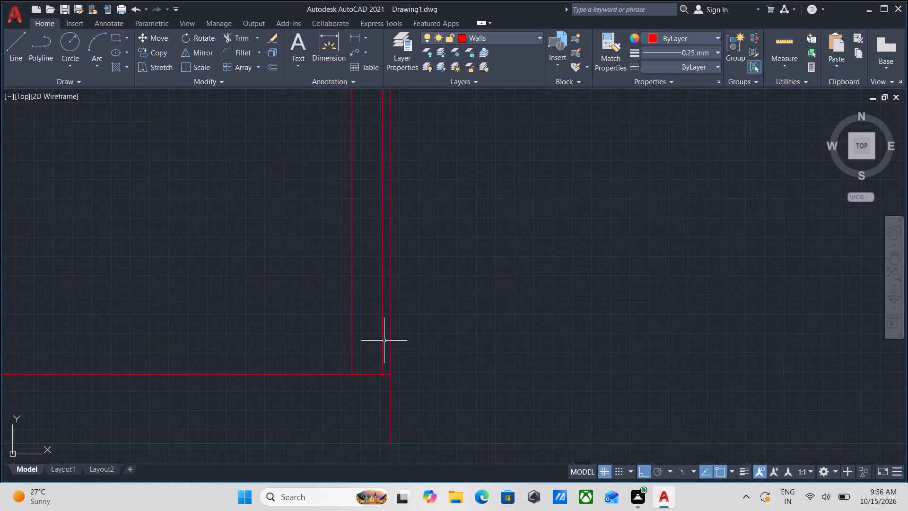
scroll(383, 341, up, 2)
click(388, 341)
click(358, 307)
right_click(358, 307)
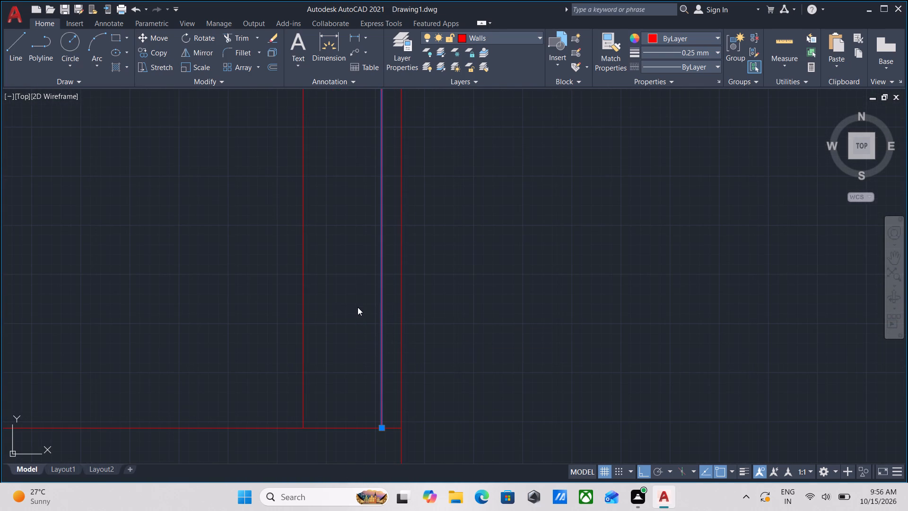
click(432, 91)
scroll(288, 250, down, 2)
middle_drag(288, 251, 296, 255)
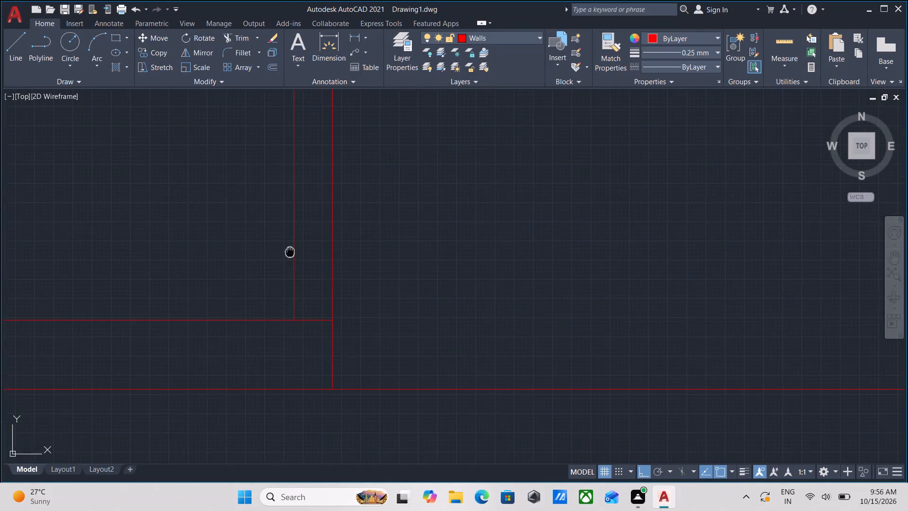
Measure the thickness of the small-room row's right wall with a linear dimension between its two vertical lines.
middle_drag(296, 255, 339, 272)
text(dli)
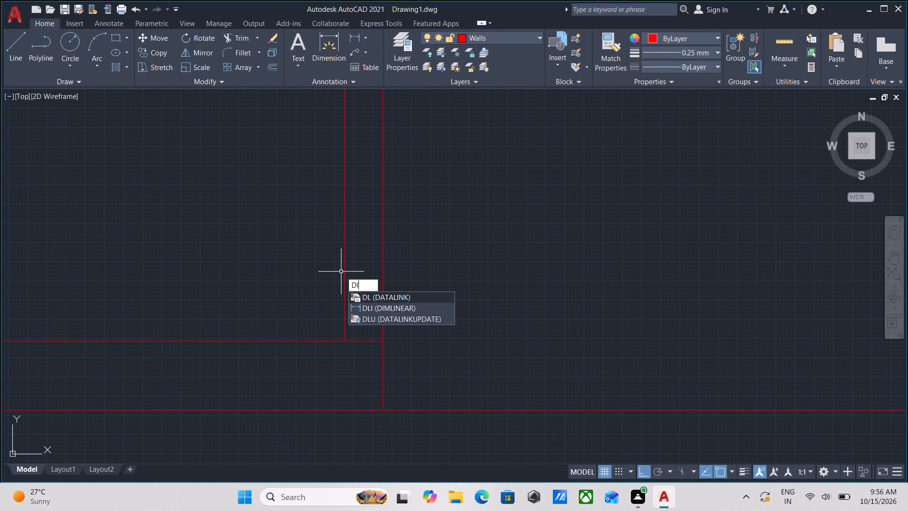
key(Return)
scroll(344, 274, up, 2)
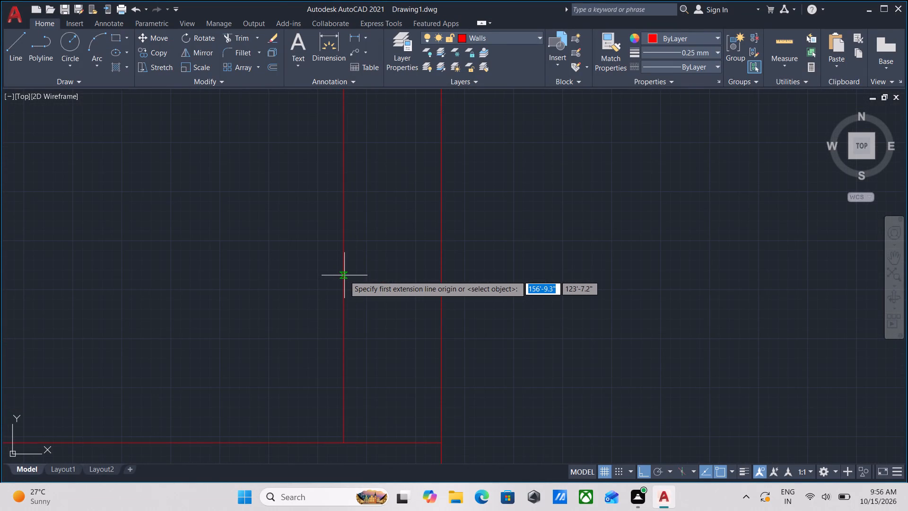
click(344, 275)
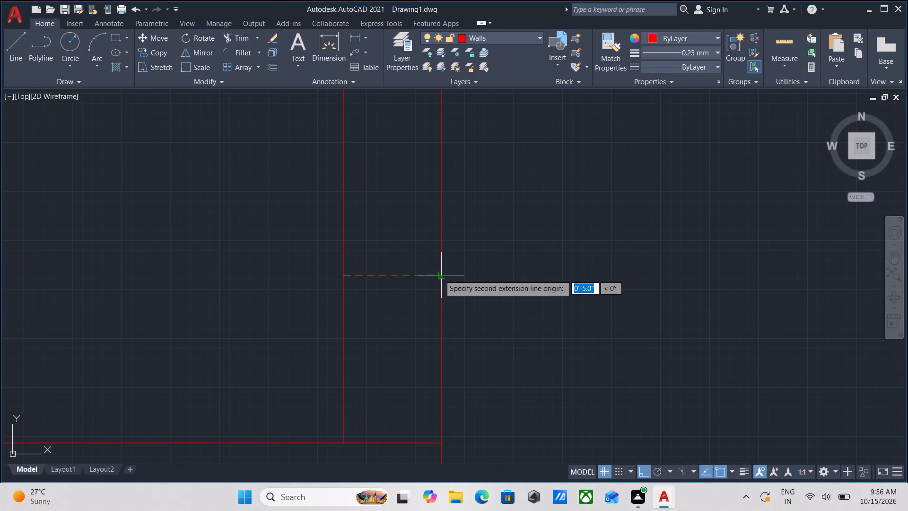
click(439, 275)
scroll(432, 275, down, 1)
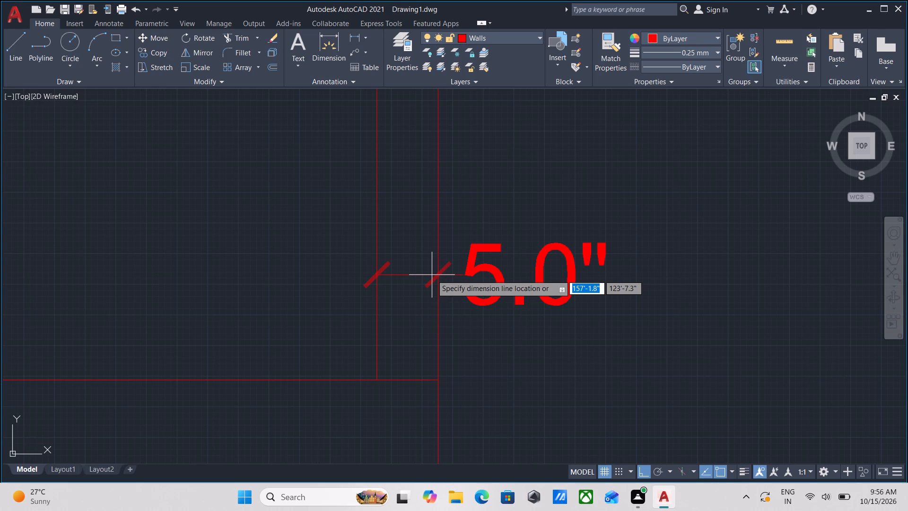
key(Escape)
Offset the bottom exterior wall's outer line 6'3" upward into the plan.
scroll(447, 293, down, 4)
middle_drag(460, 296, 457, 268)
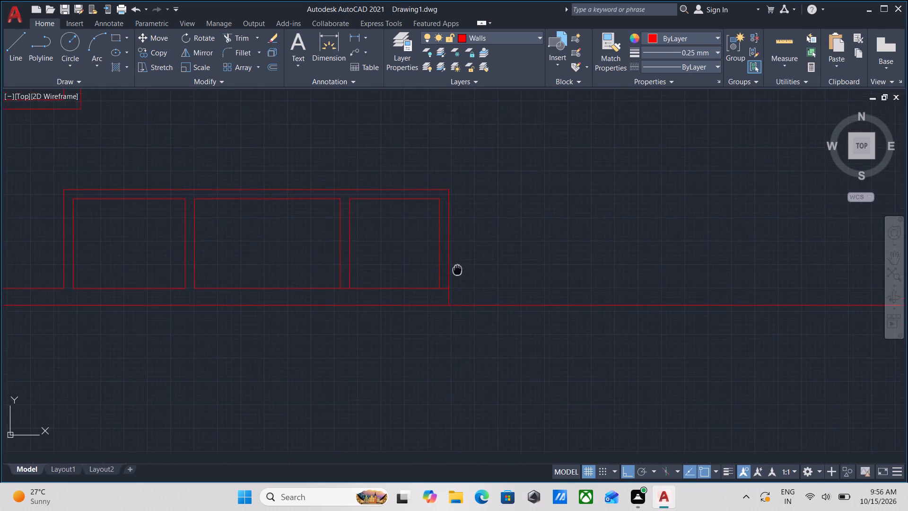
click(511, 297)
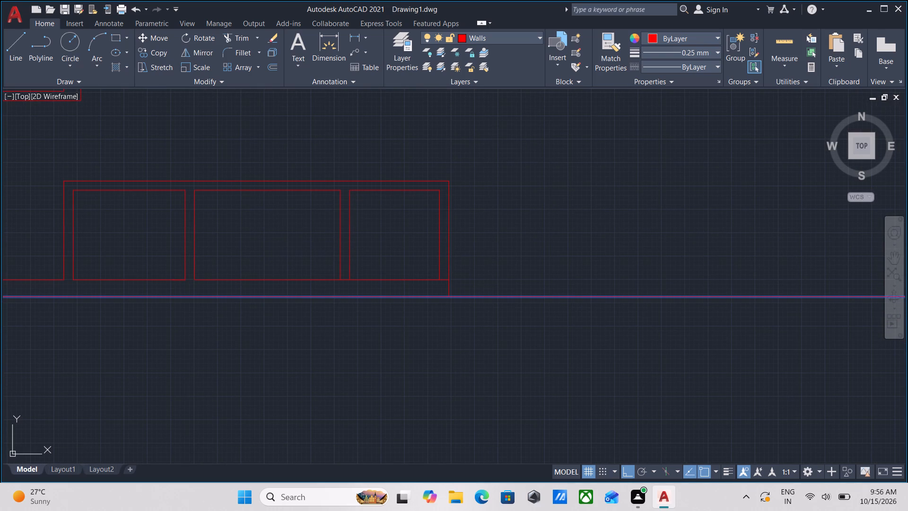
scroll(510, 282, down, 3)
scroll(548, 241, down, 1)
middle_drag(548, 241, 539, 256)
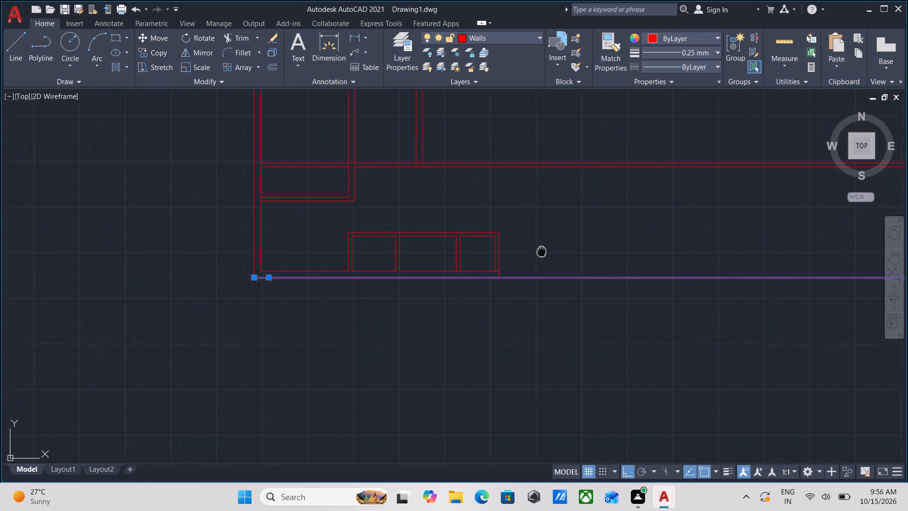
middle_drag(539, 256, 525, 275)
key(o)
key(Return)
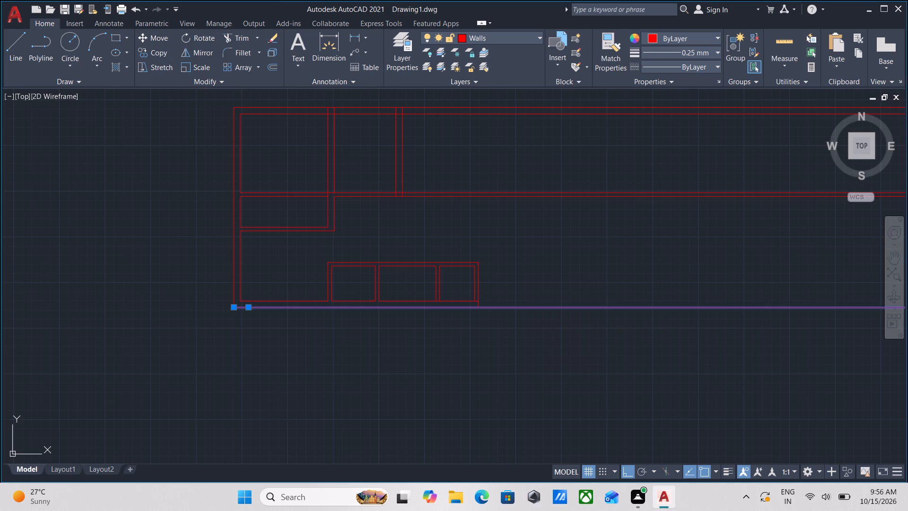
click(544, 306)
click(543, 247)
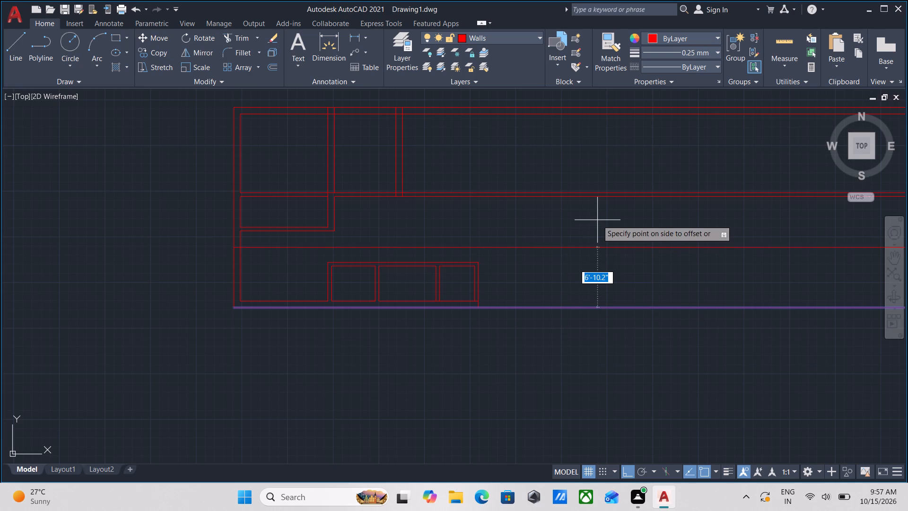
key(6)
key(apostrophe)
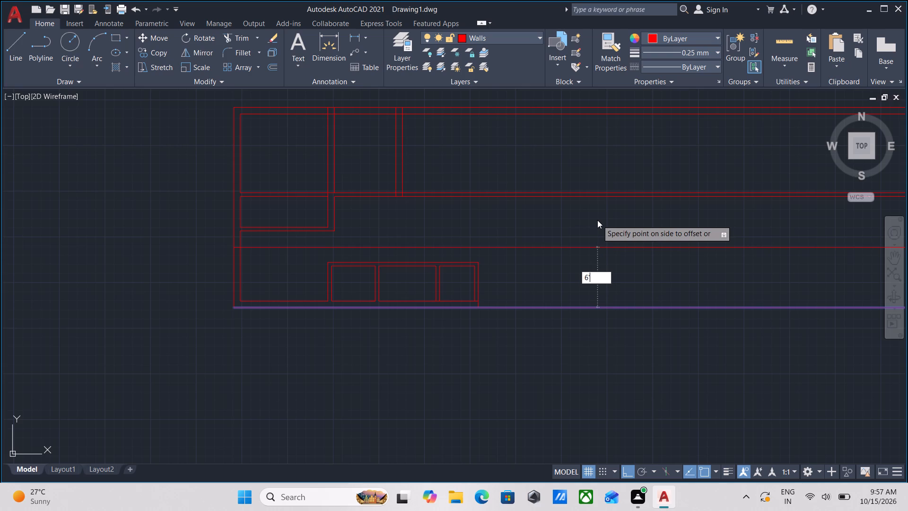
key(3)
key(Return)
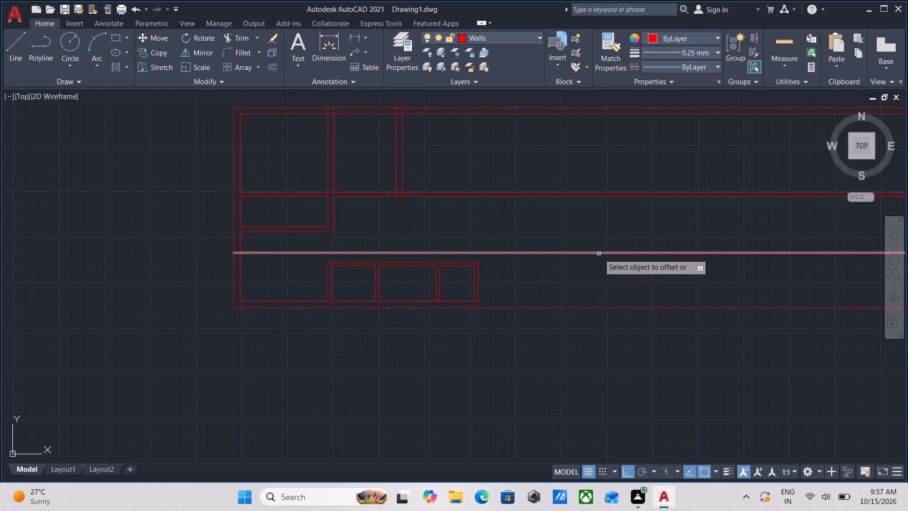
Offset the new horizontal line 5" upward to form the second face of the wall above the small-room row.
middle_drag(599, 254, 594, 260)
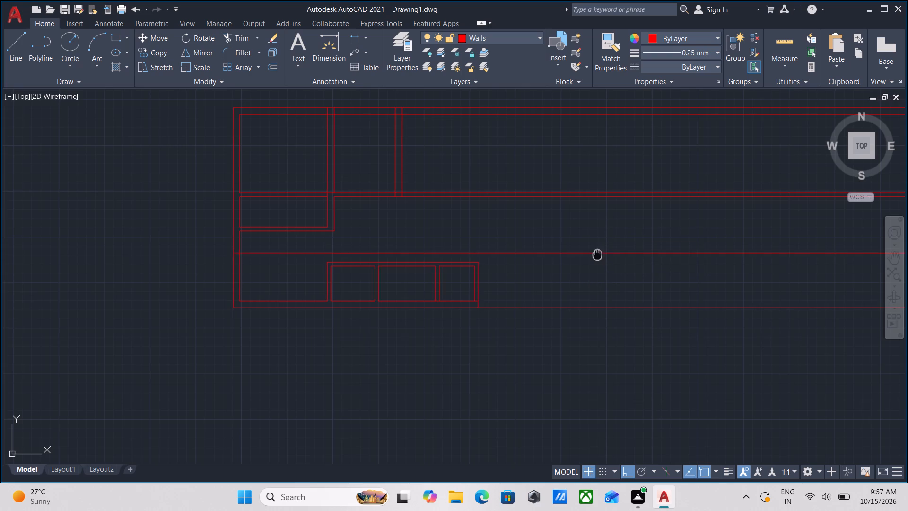
middle_drag(594, 260, 571, 299)
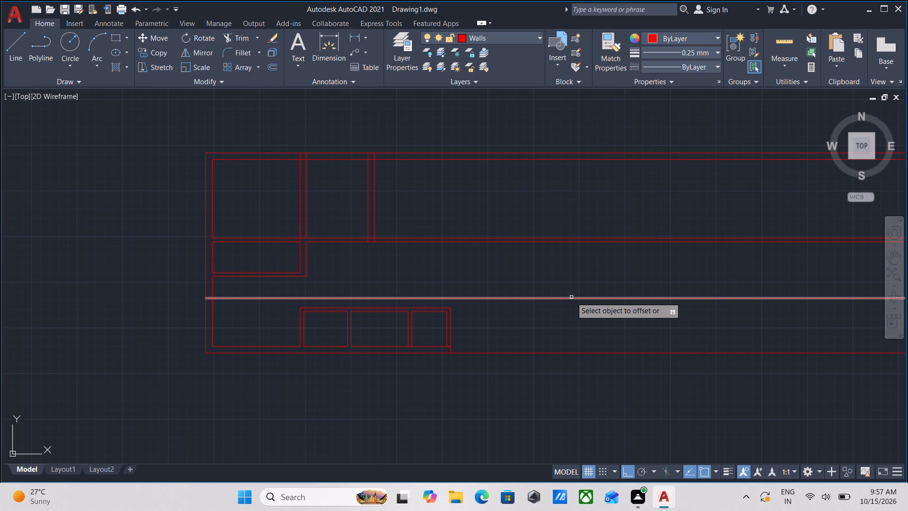
click(571, 297)
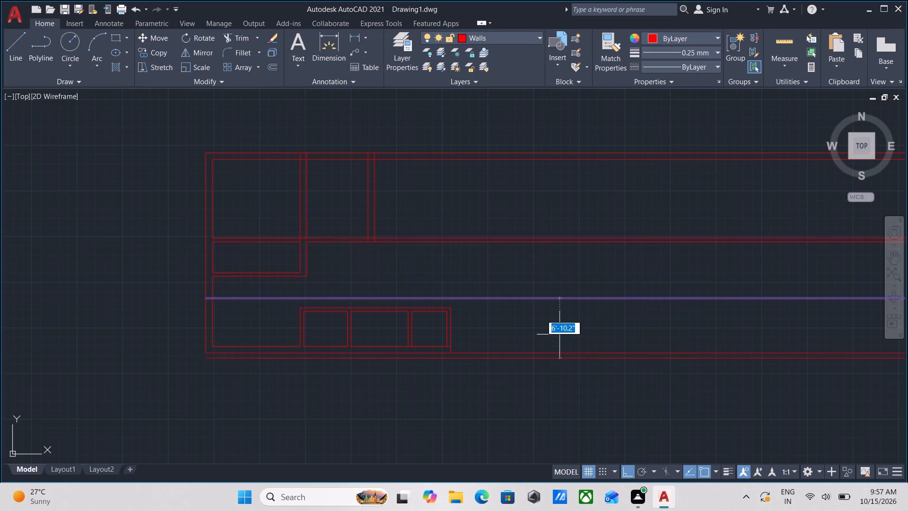
scroll(567, 277, up, 1)
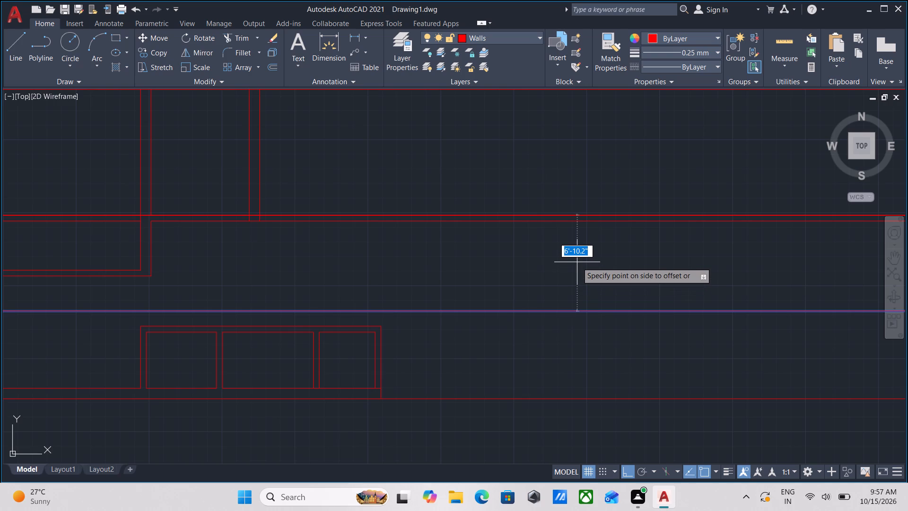
key(5)
key(Return)
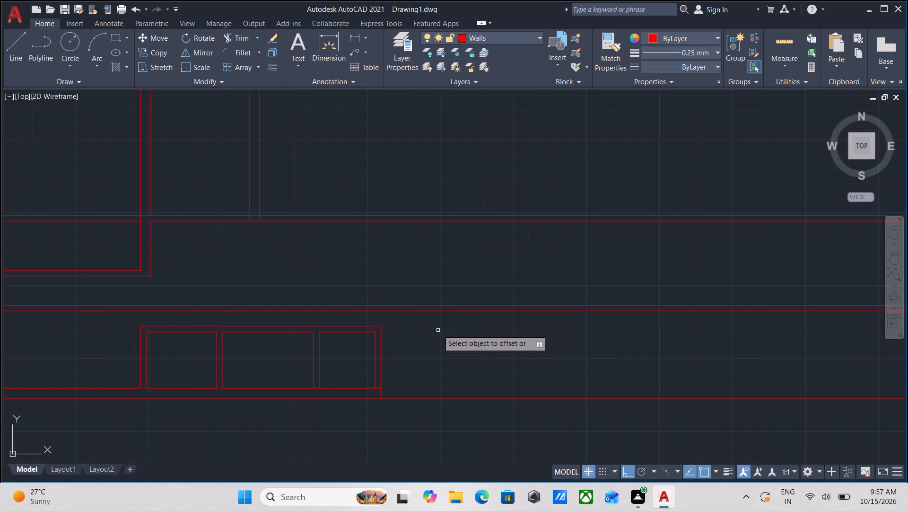
key(Escape)
Extend both vertical lines of the small-room row's right wall up to the upper line of the new horizontal wall.
middle_drag(411, 350, 433, 362)
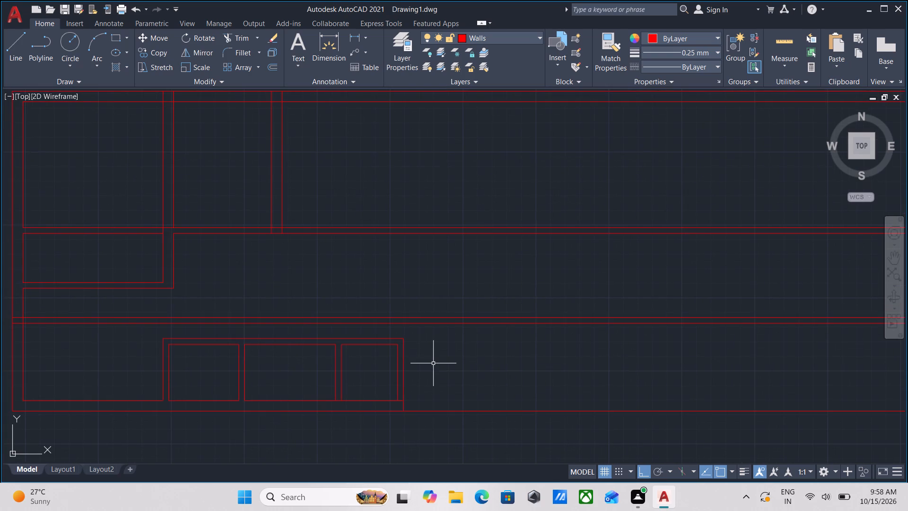
key(e)
key(x)
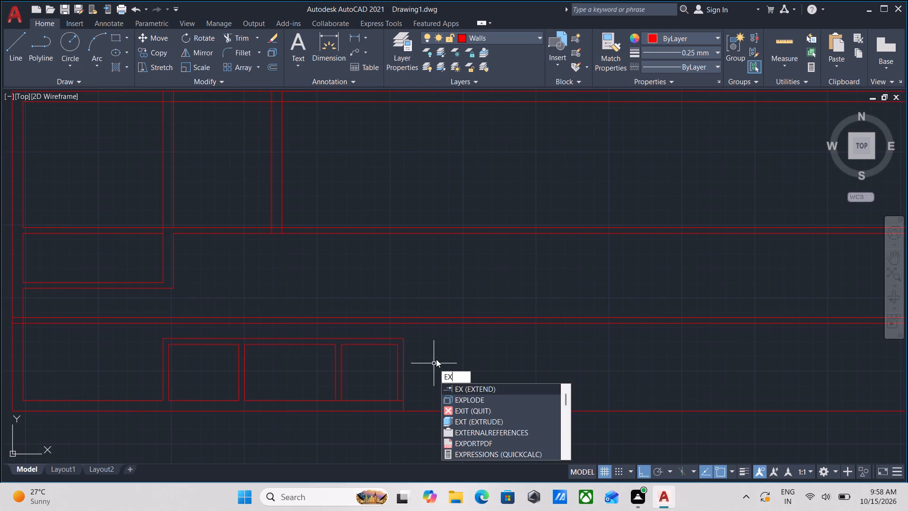
key(Return)
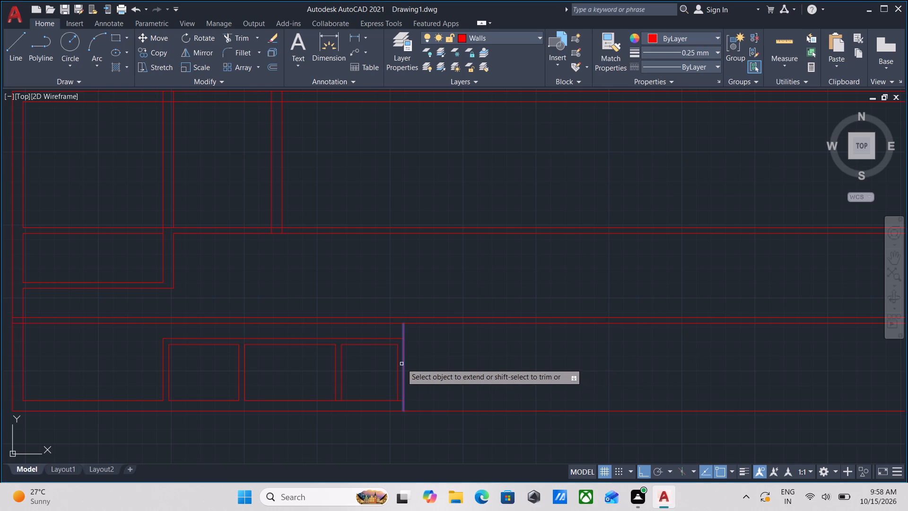
click(402, 363)
click(403, 340)
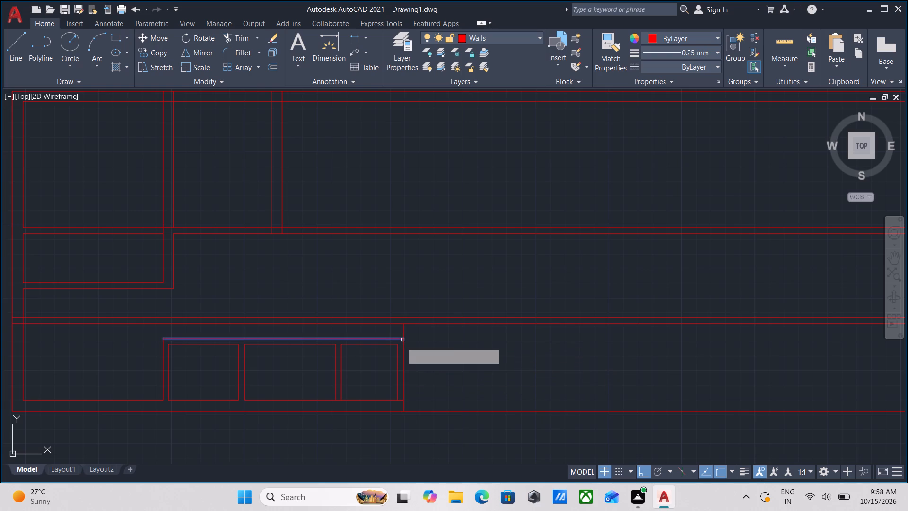
click(397, 360)
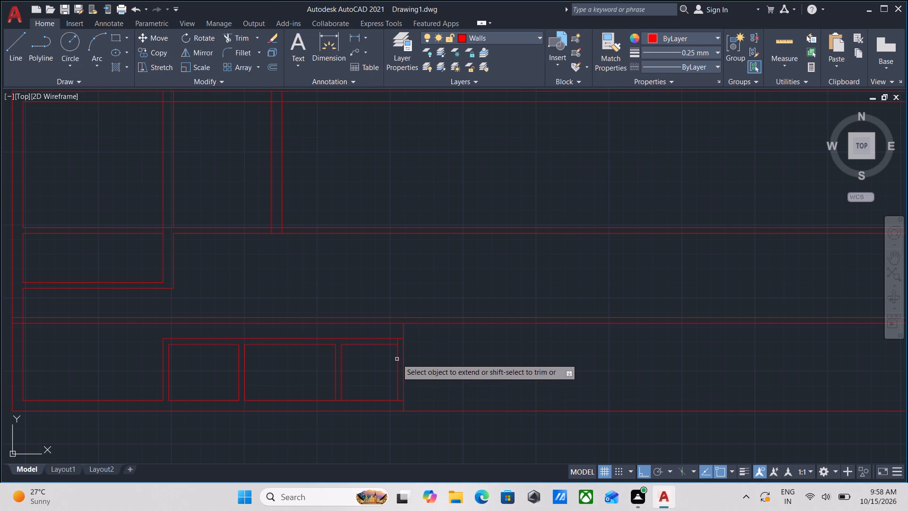
click(397, 354)
click(397, 353)
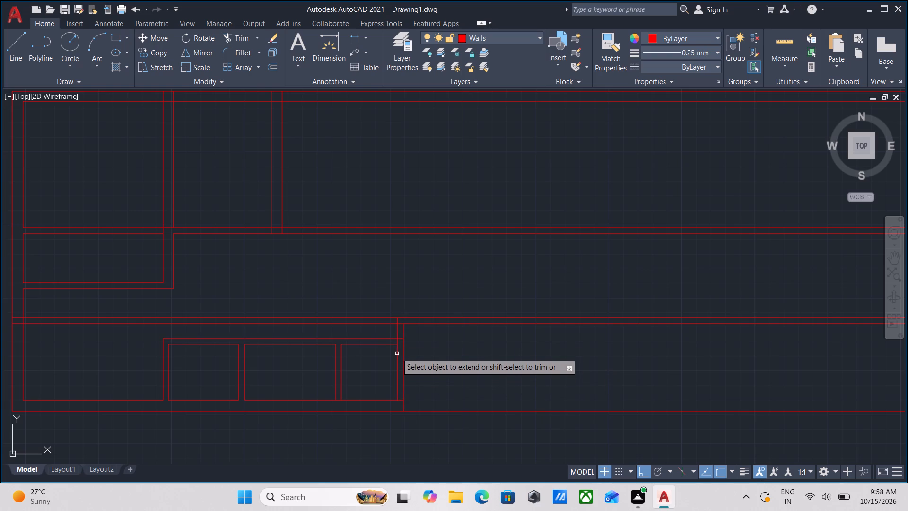
click(403, 331)
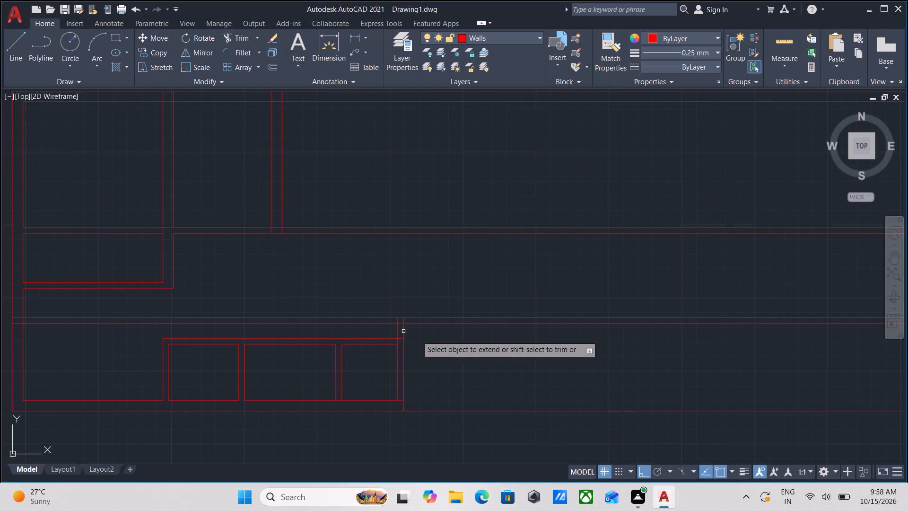
middle_click(455, 345)
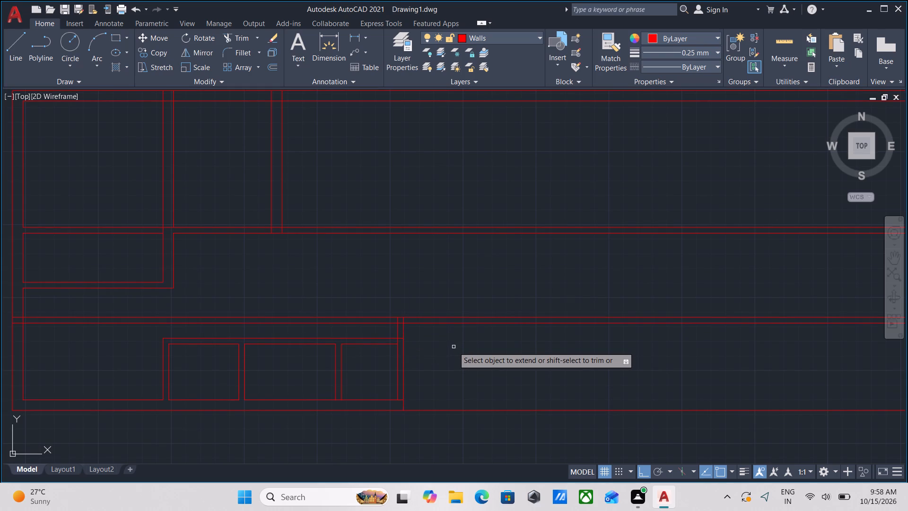
key(Escape)
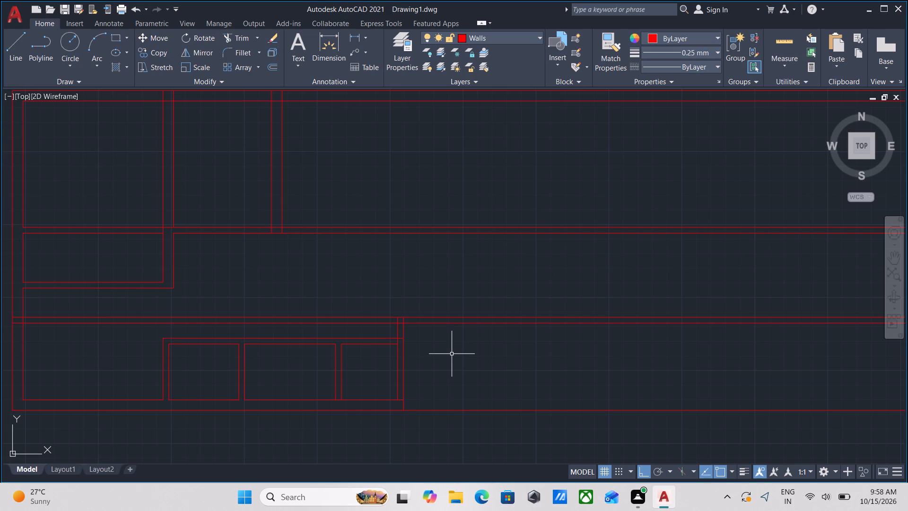
Offset the outer line of the small-room row's right wall 12' to the right.
scroll(453, 347, down, 2)
scroll(449, 354, up, 2)
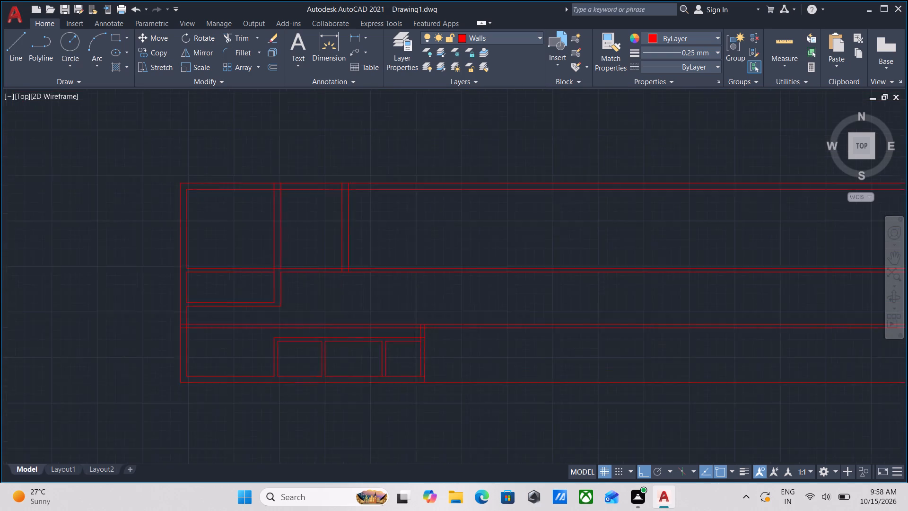
scroll(424, 361, up, 2)
click(412, 346)
click(388, 310)
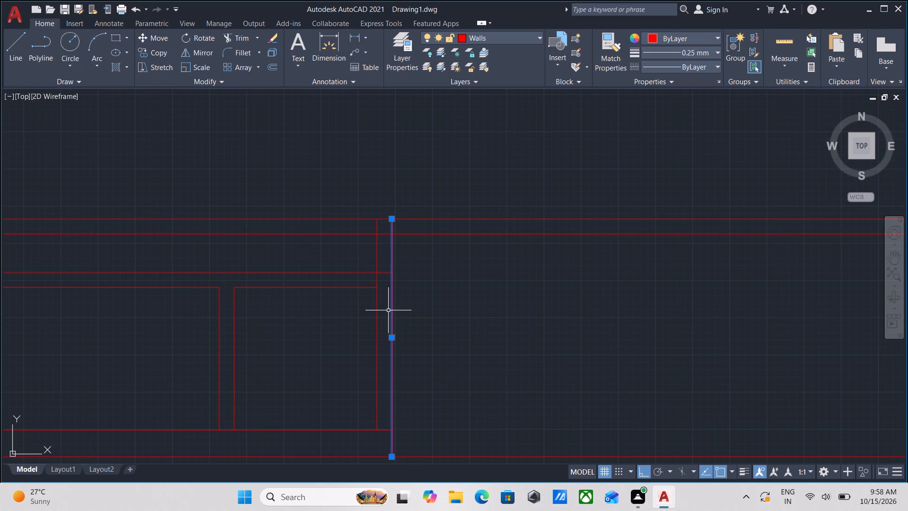
scroll(521, 327, down, 3)
middle_drag(556, 321, 532, 321)
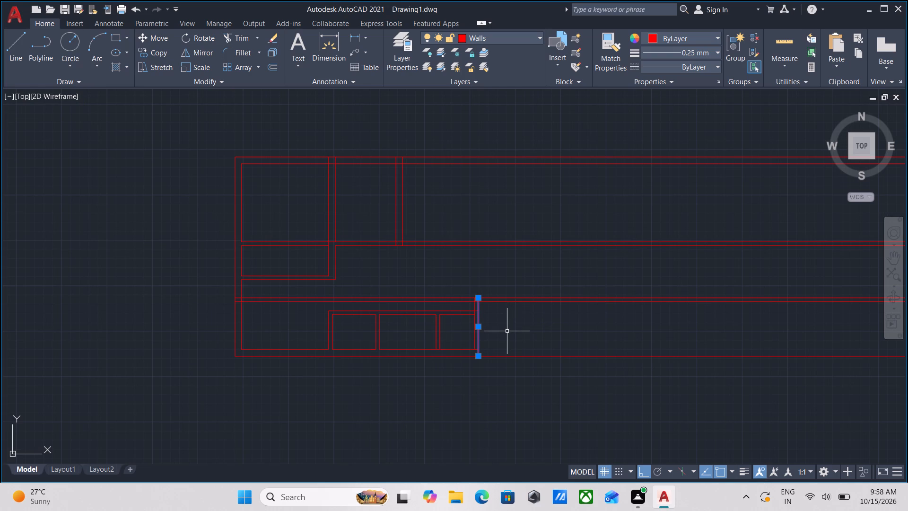
key(o)
key(Return)
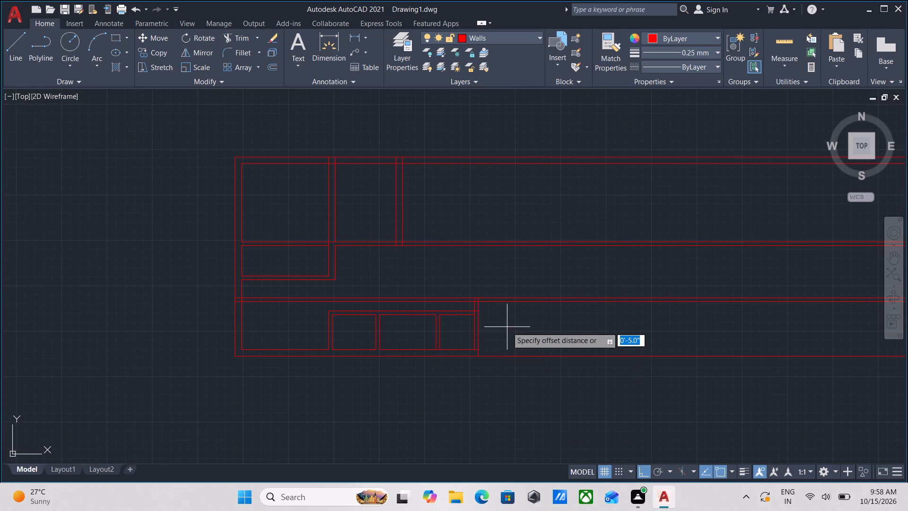
scroll(487, 332, up, 3)
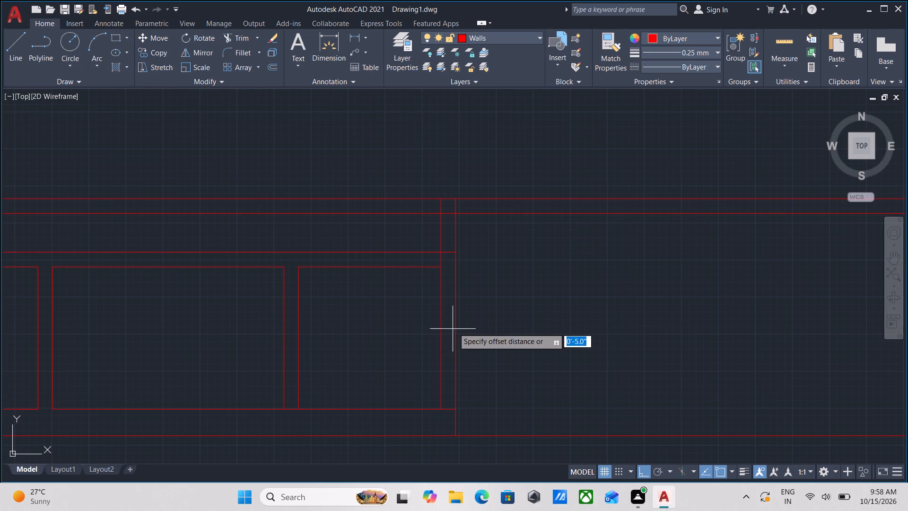
click(454, 326)
click(572, 317)
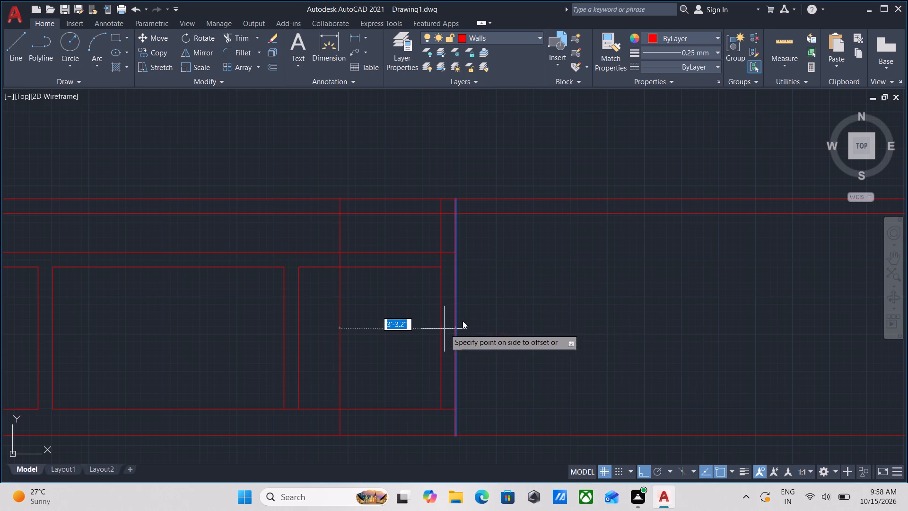
middle_drag(613, 313, 506, 258)
scroll(686, 282, down, 1)
middle_drag(687, 282, 569, 287)
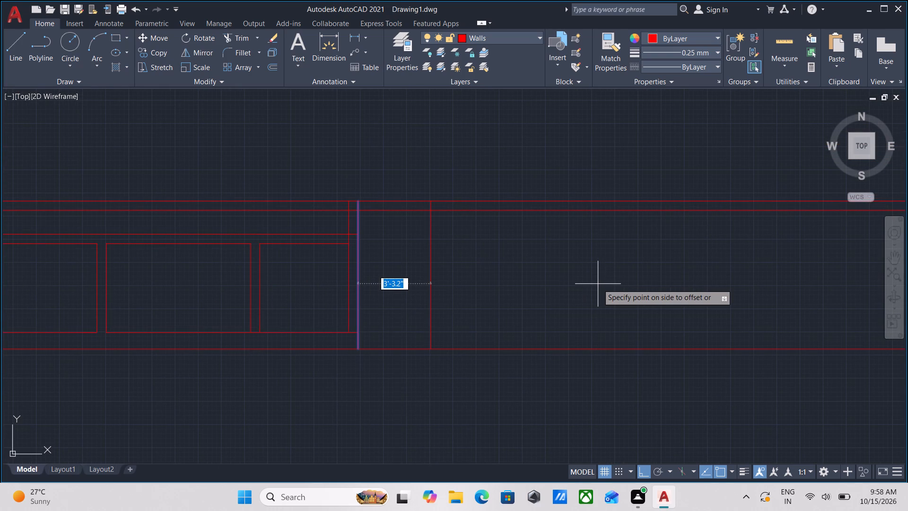
text(12')
key(Return)
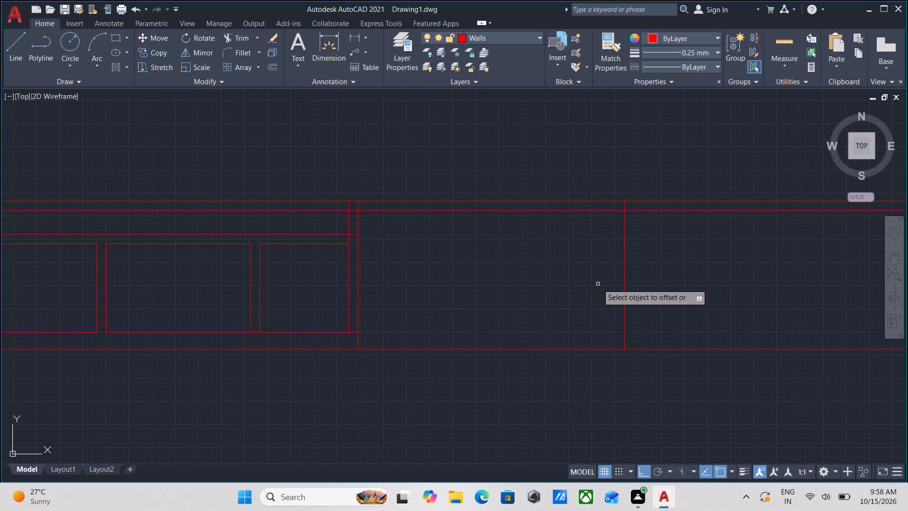
Offset the new vertical line 5" to the right to form the second face of that partition wall.
click(625, 282)
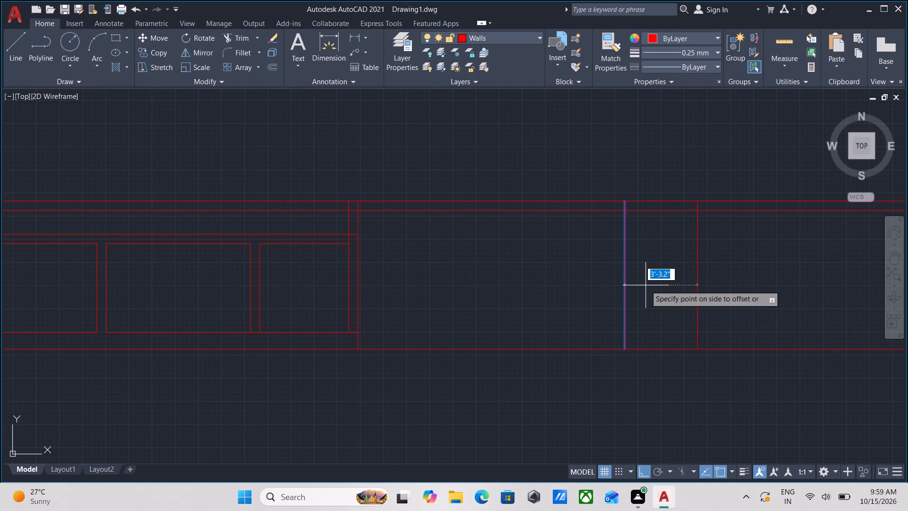
key(5)
key(Return)
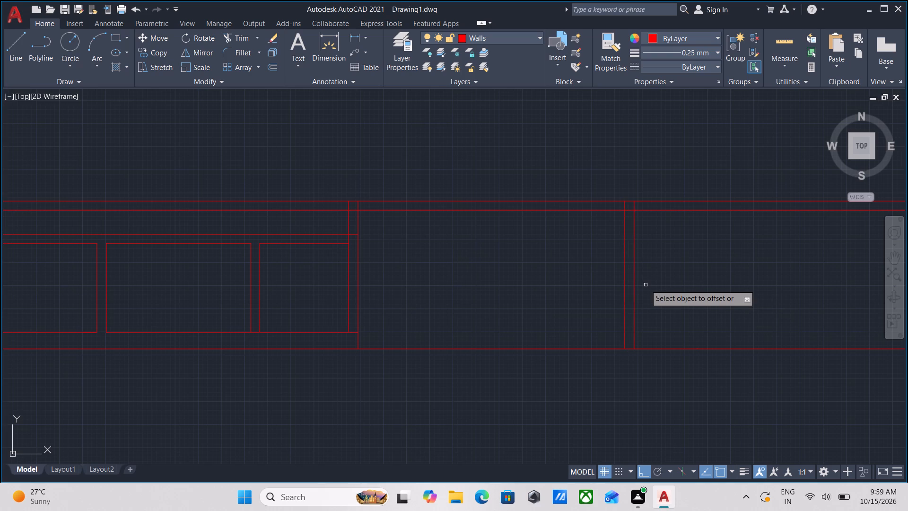
Offset the right face of the new partition wall 11'9" to the right.
click(633, 294)
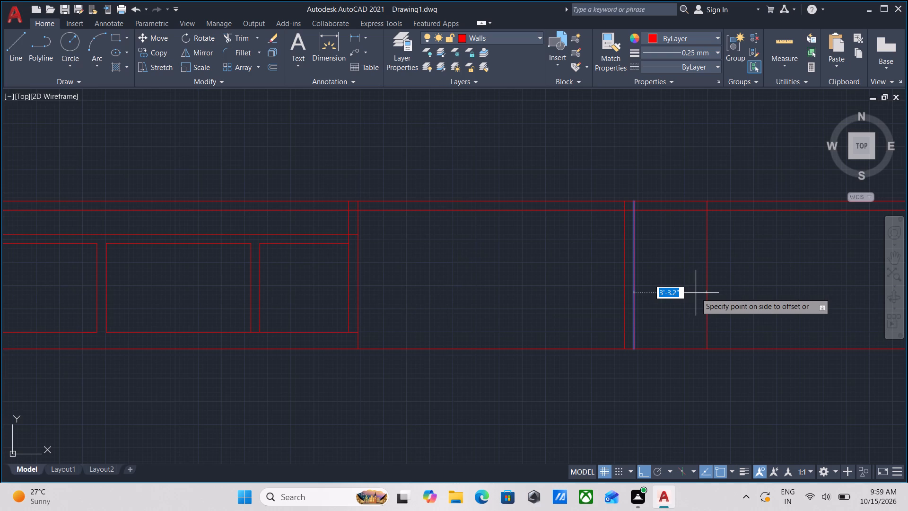
text(11')
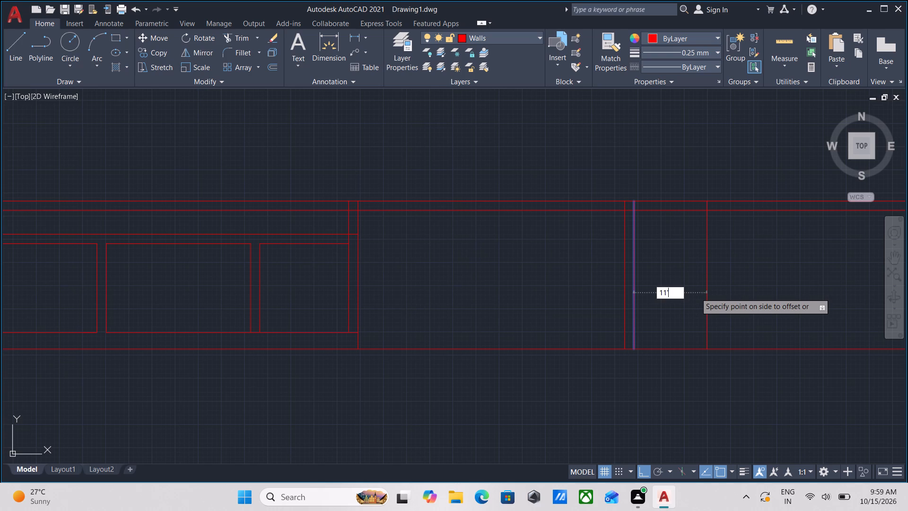
key(9)
key(Return)
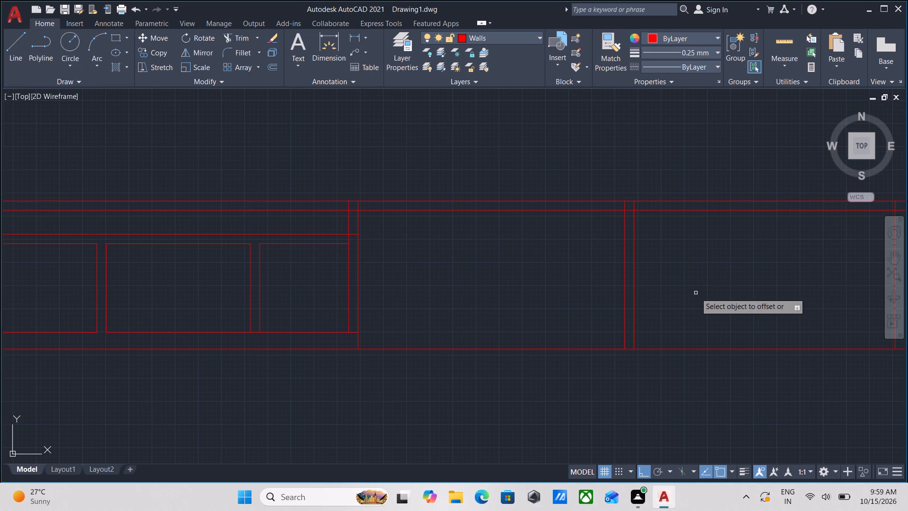
Offset the newest vertical line 5" to the right to give the second partition wall its thickness.
scroll(666, 297, down, 4)
middle_drag(691, 292, 638, 299)
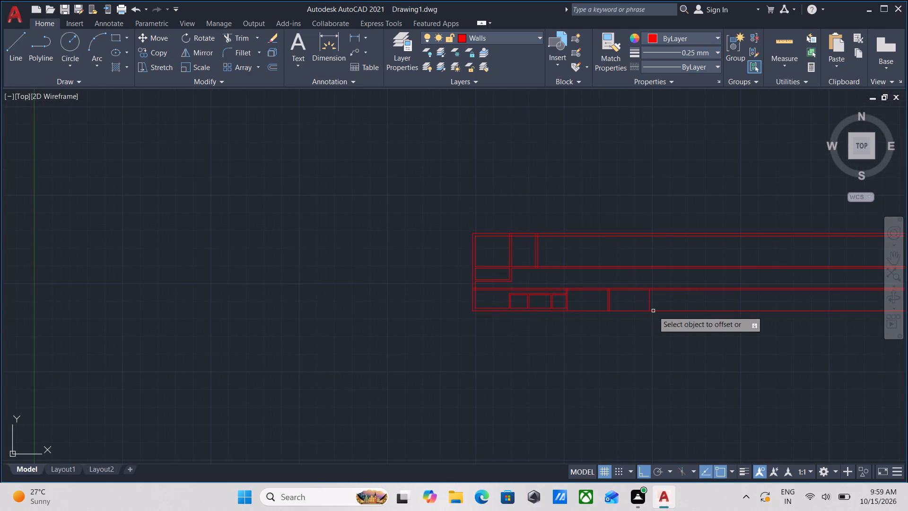
scroll(653, 311, up, 1)
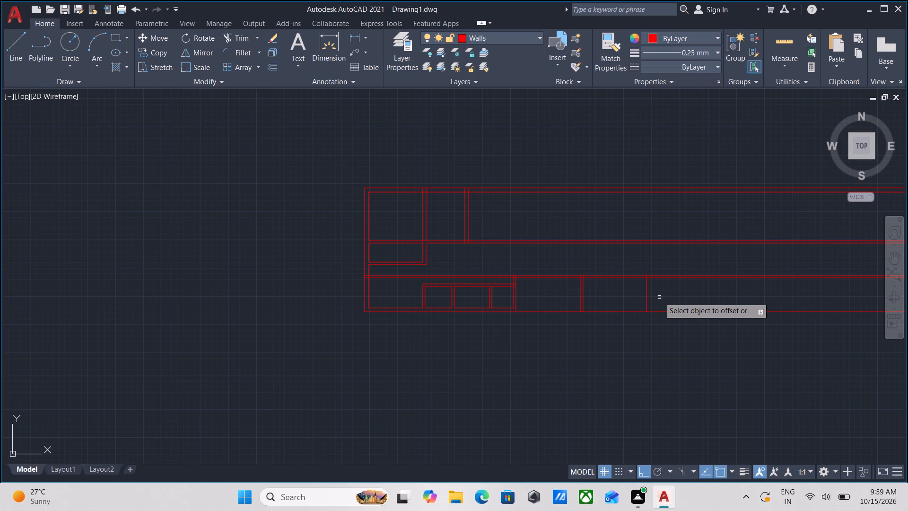
click(647, 295)
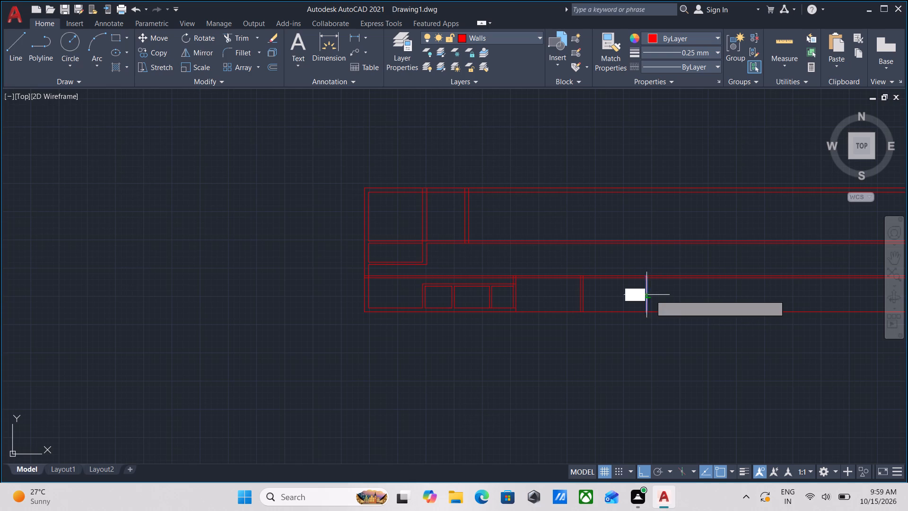
scroll(656, 296, up, 5)
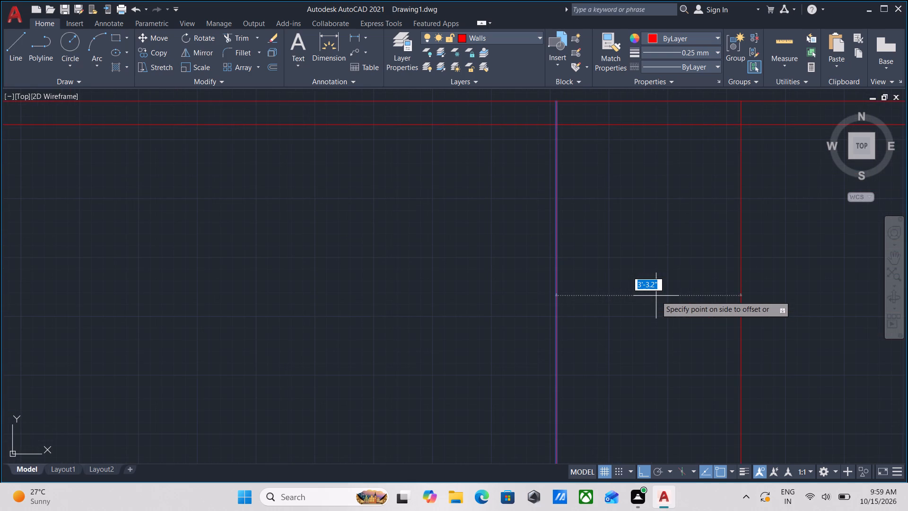
key(5)
key(Return)
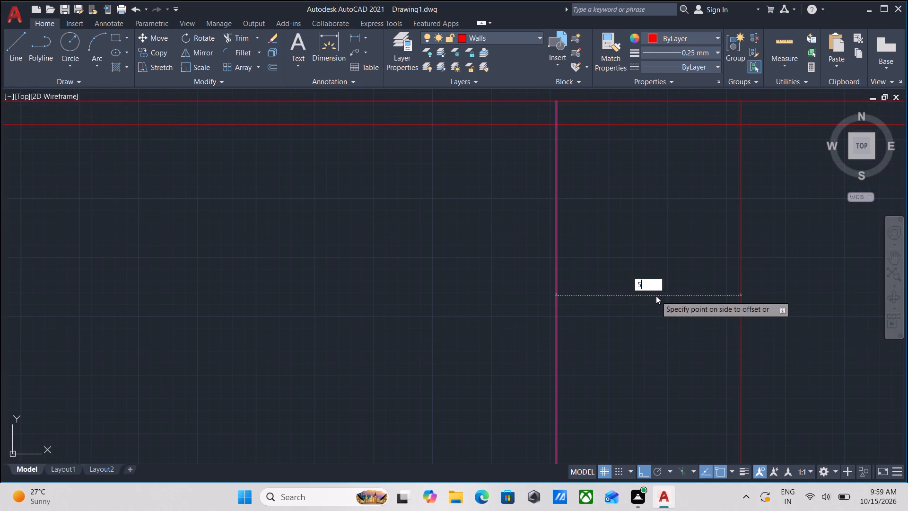
scroll(656, 296, down, 3)
middle_drag(656, 296, 627, 327)
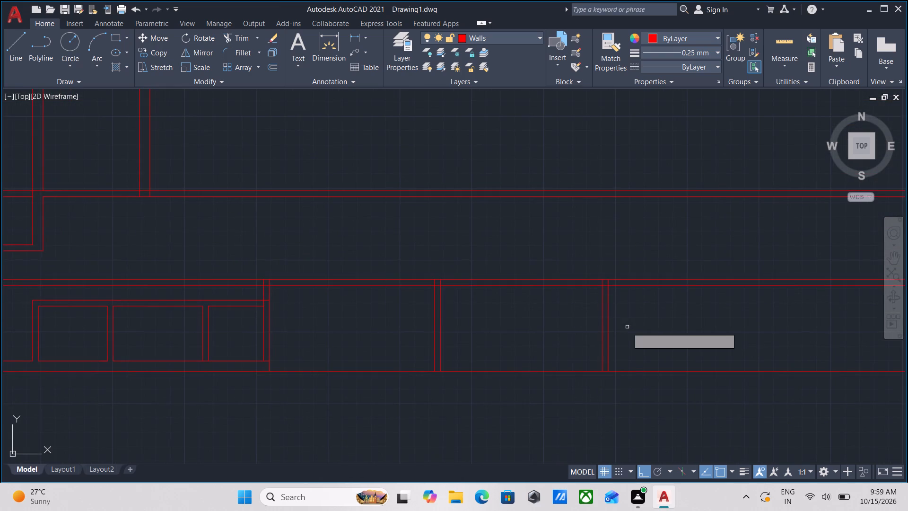
scroll(632, 326, down, 1)
middle_drag(632, 325, 632, 334)
key(Escape)
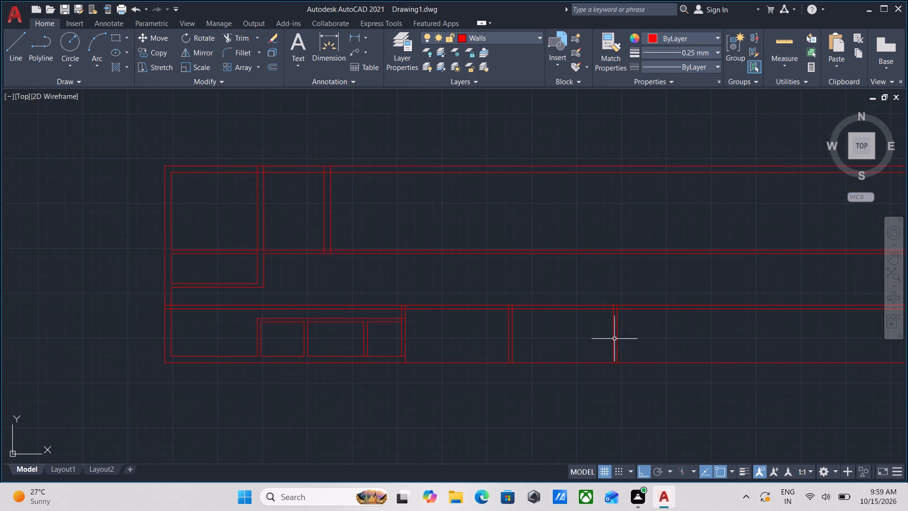
Extend the right face of the rightmost partition wall up to the outer line of the top exterior wall.
scroll(608, 335, up, 2)
text(ex)
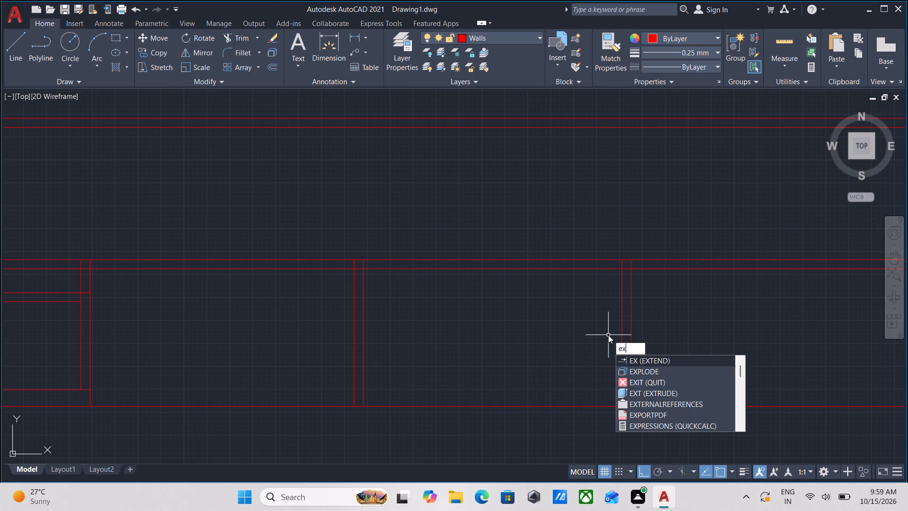
key(Return)
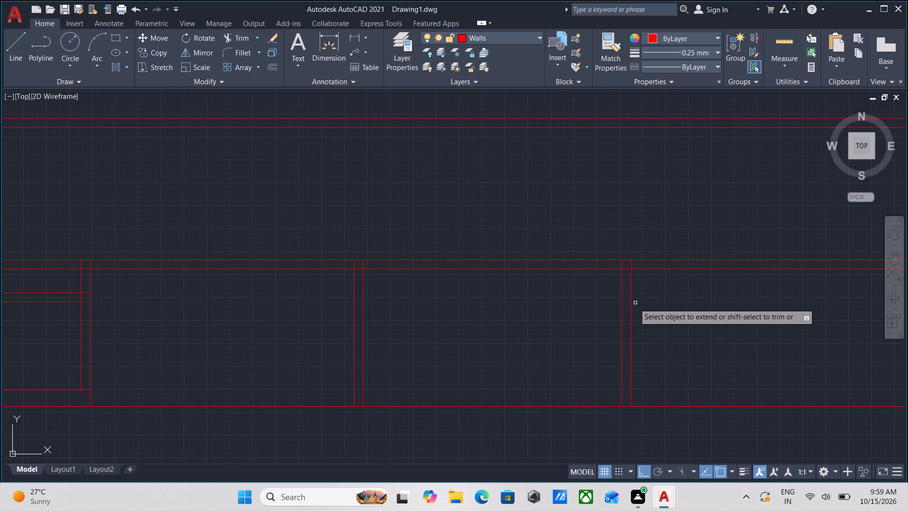
click(631, 305)
scroll(631, 305, down, 2)
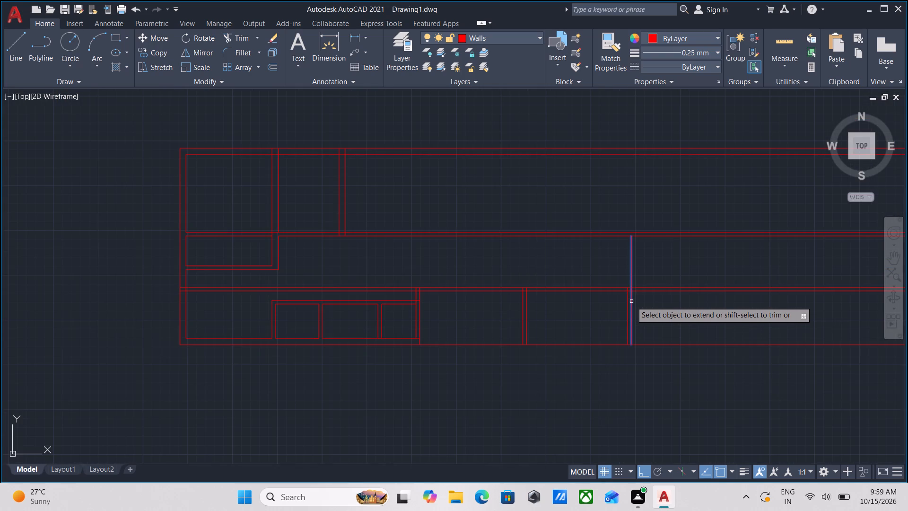
click(631, 301)
click(631, 256)
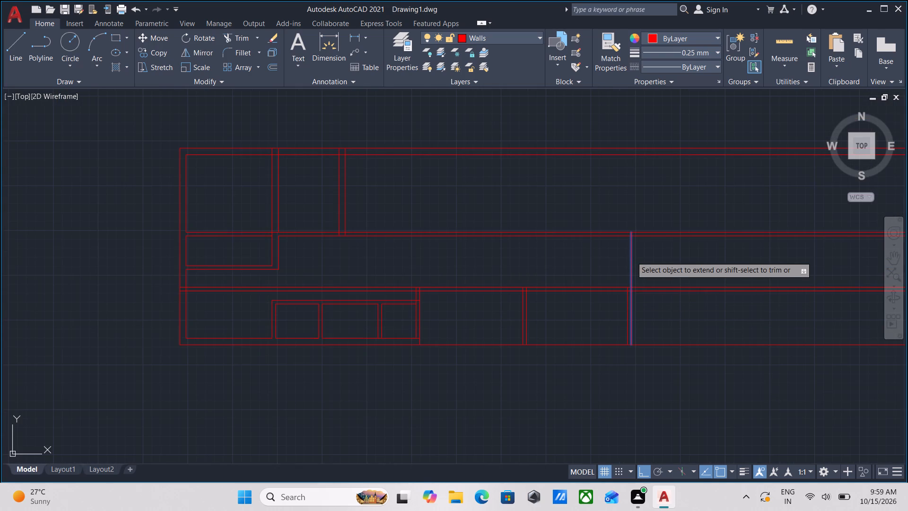
click(631, 258)
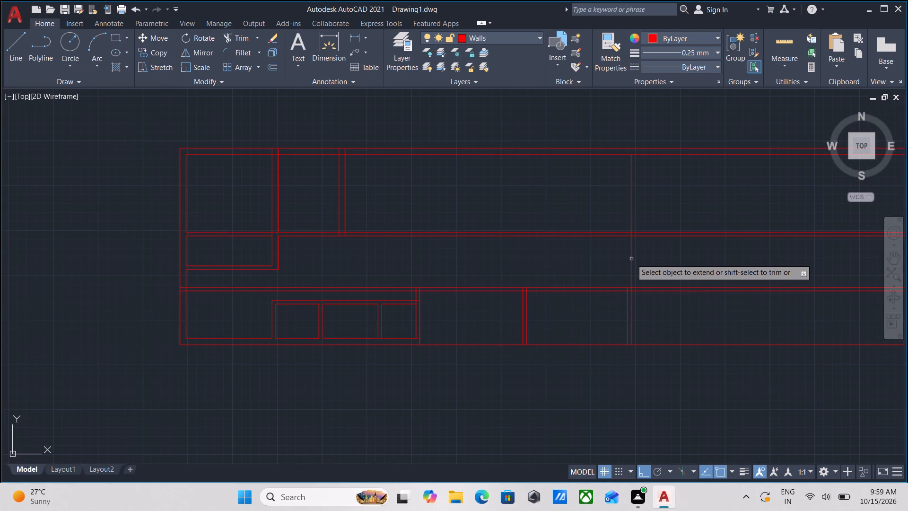
click(630, 186)
Extend the left face of the rightmost partition wall up to the outer line of the top exterior wall.
scroll(635, 329, up, 1)
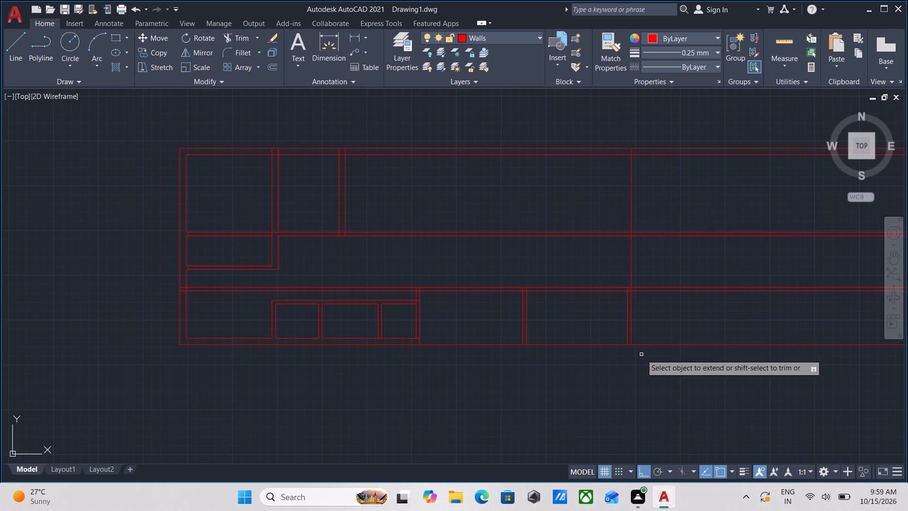
scroll(634, 321, up, 1)
scroll(611, 245, up, 3)
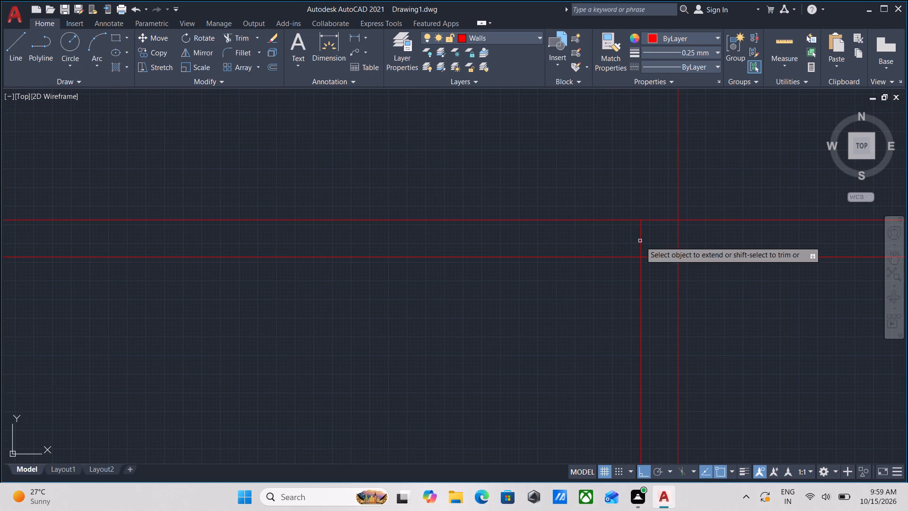
click(641, 241)
scroll(641, 241, down, 4)
click(641, 241)
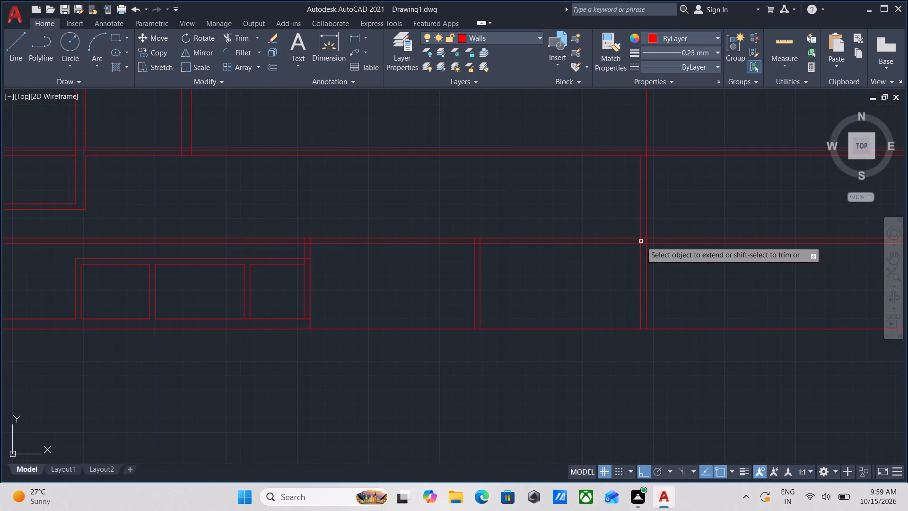
scroll(641, 241, down, 1)
click(641, 241)
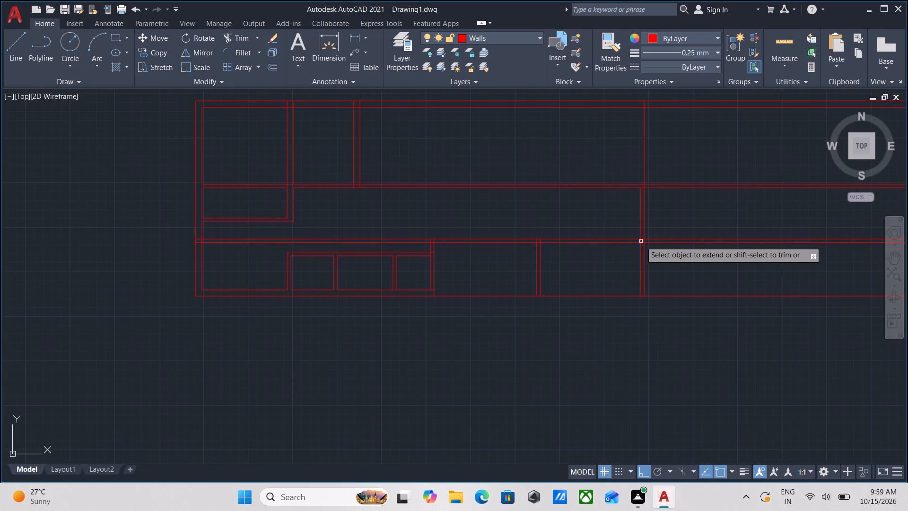
click(642, 215)
middle_drag(642, 215, 624, 267)
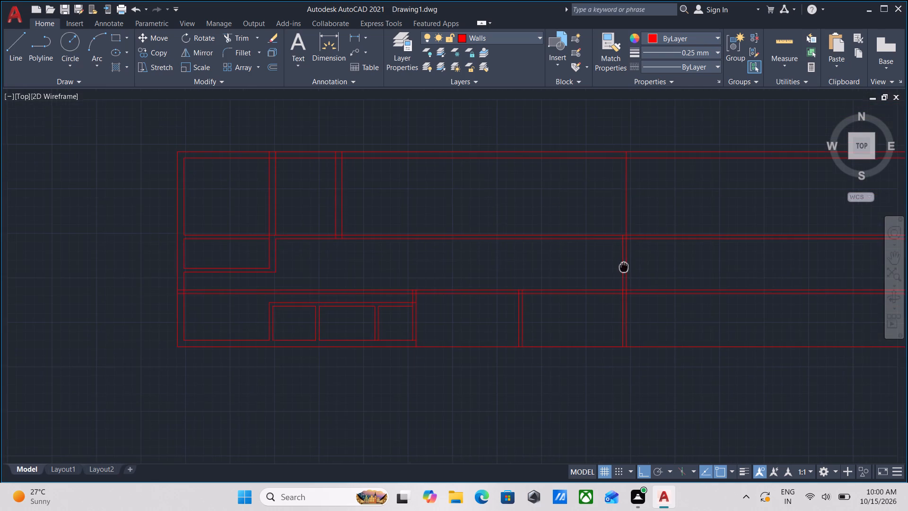
click(624, 264)
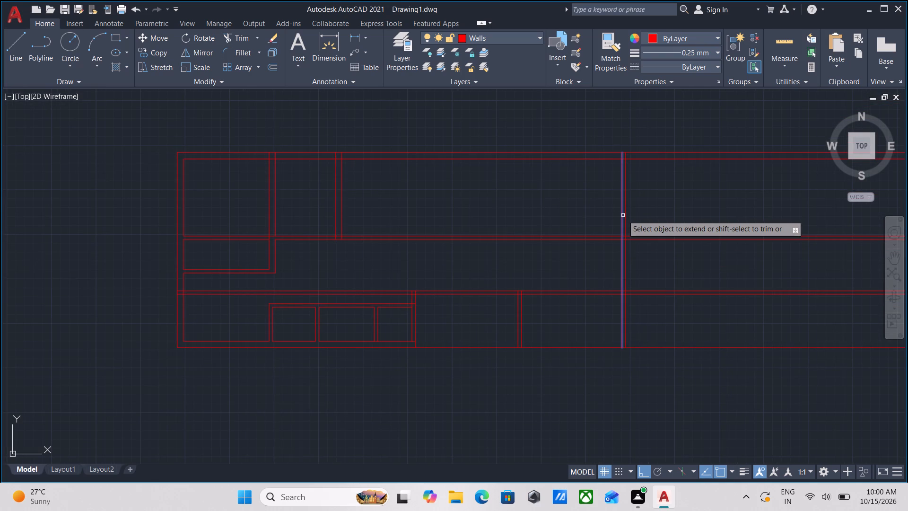
click(623, 215)
middle_drag(654, 208, 647, 232)
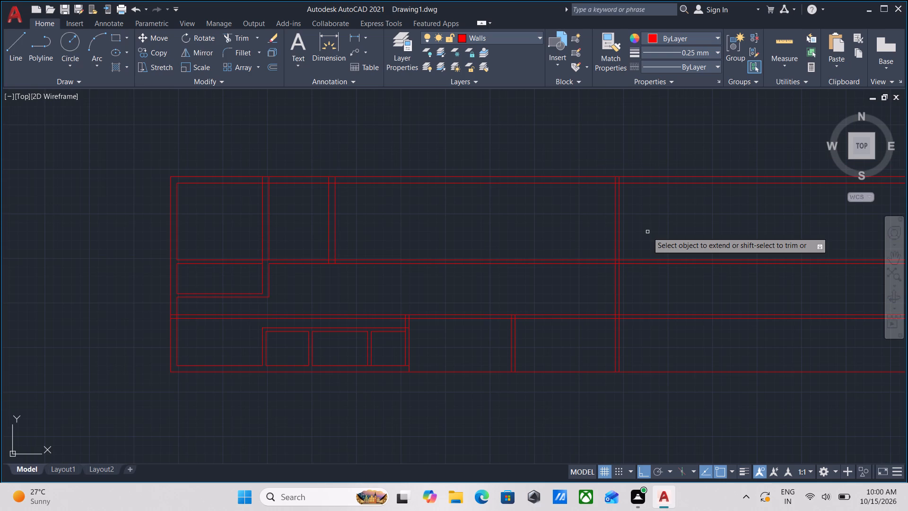
key(Escape)
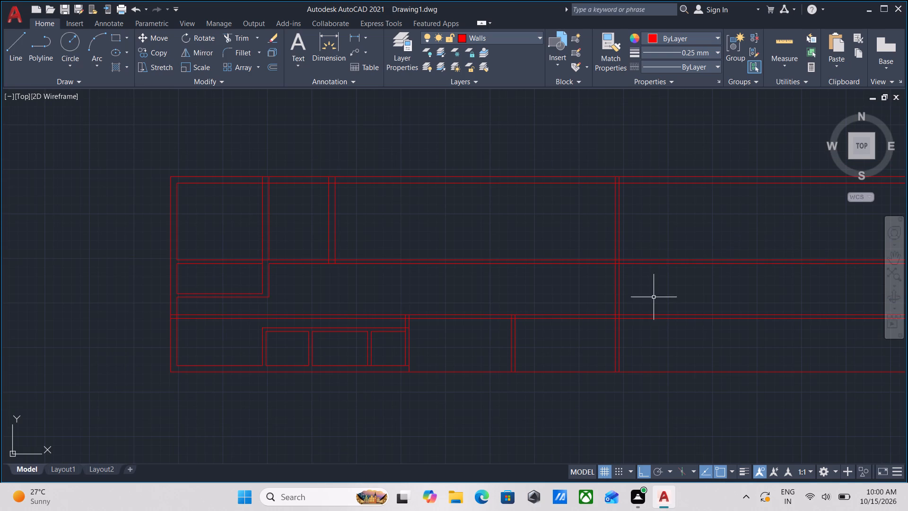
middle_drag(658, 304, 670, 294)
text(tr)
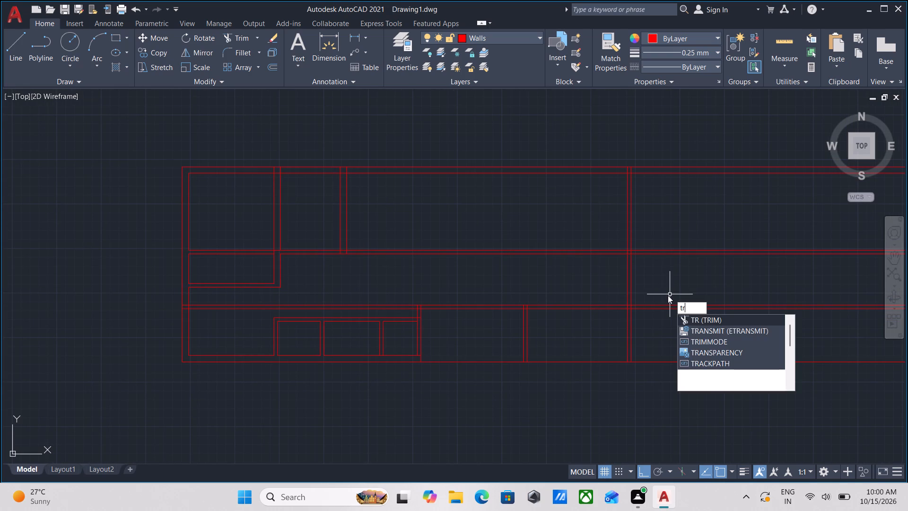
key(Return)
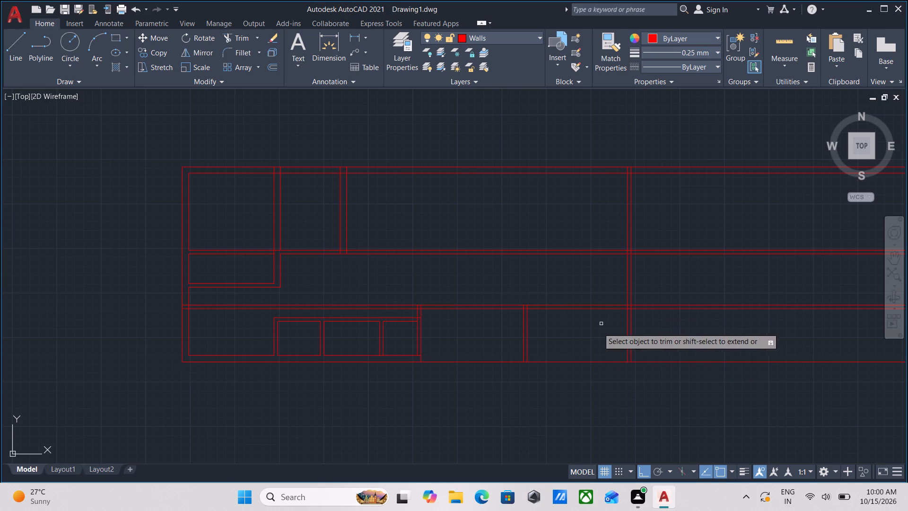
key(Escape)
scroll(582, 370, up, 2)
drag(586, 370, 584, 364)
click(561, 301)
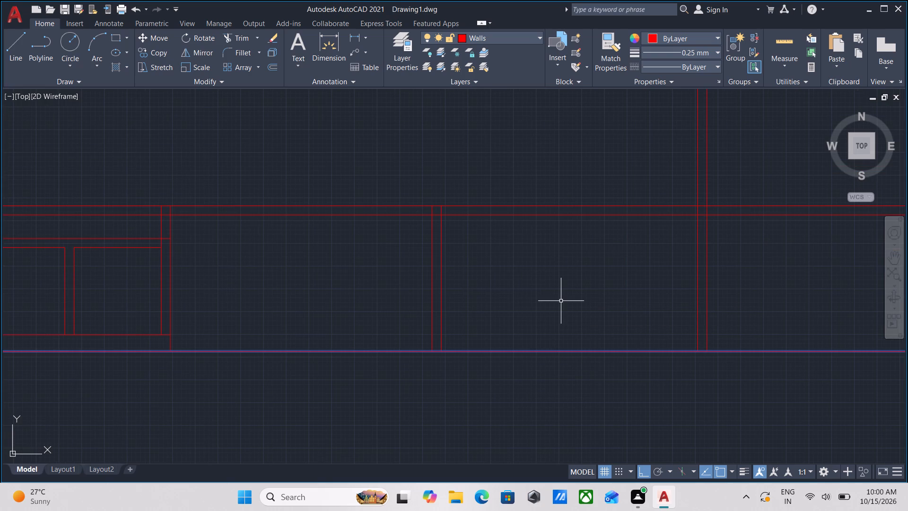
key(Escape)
Extend the bottom exterior wall's inner line from the small-room row to the right face of the full-height partition wall.
scroll(571, 303, down, 2)
middle_drag(571, 305, 619, 297)
scroll(435, 324, up, 3)
scroll(456, 289, up, 1)
middle_drag(456, 289, 459, 311)
scroll(534, 298, down, 2)
middle_drag(534, 298, 447, 320)
scroll(447, 320, down, 1)
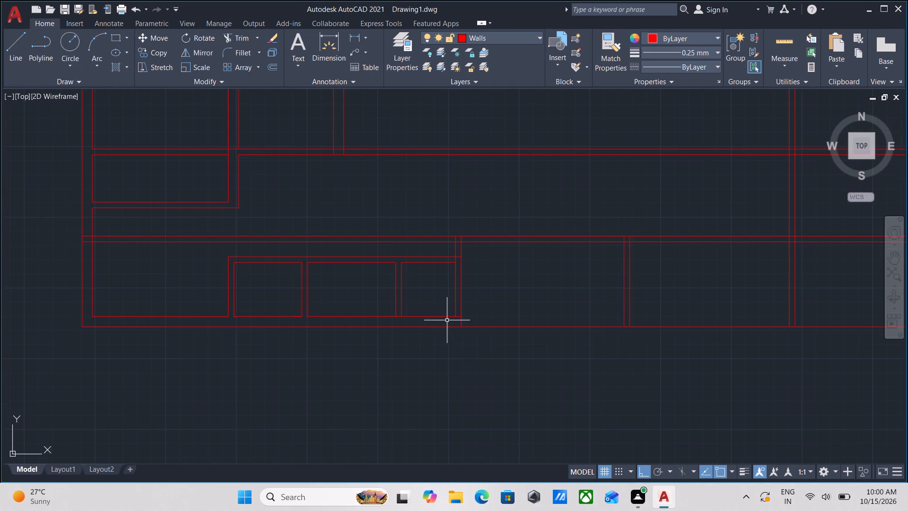
text(ex)
key(Return)
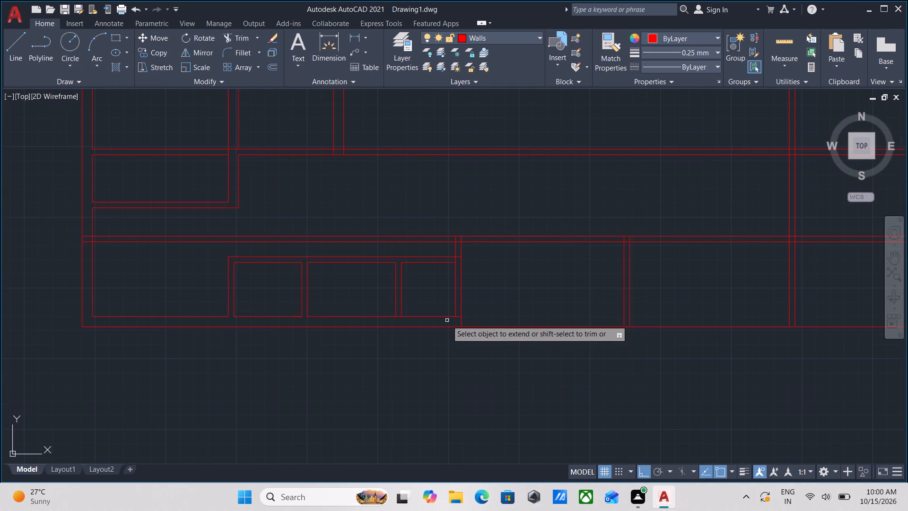
click(447, 315)
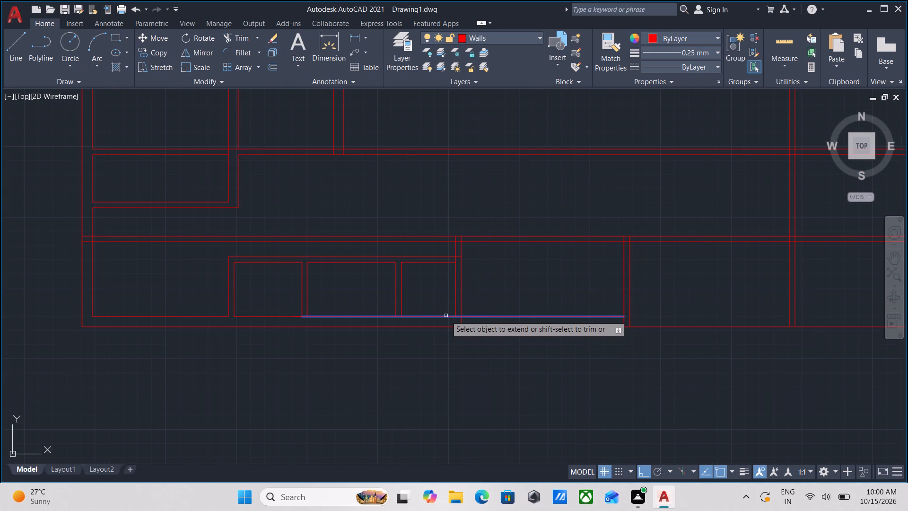
click(550, 315)
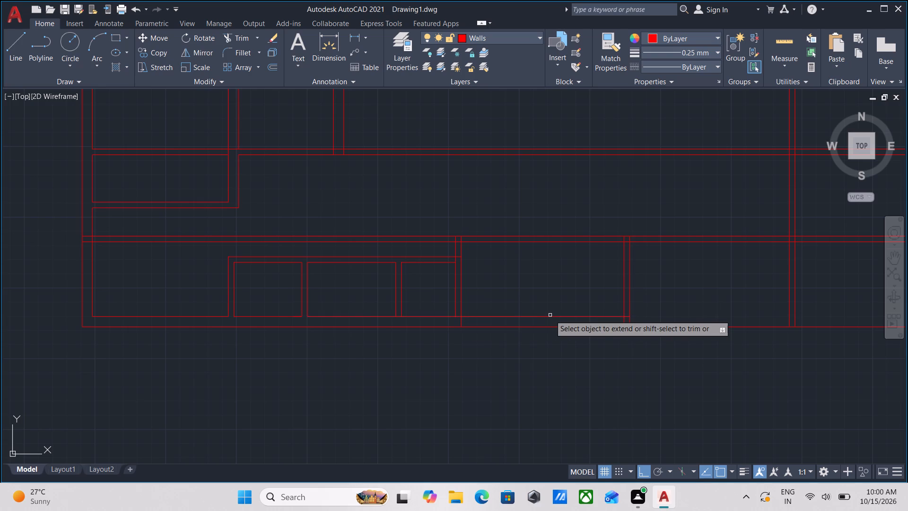
click(615, 315)
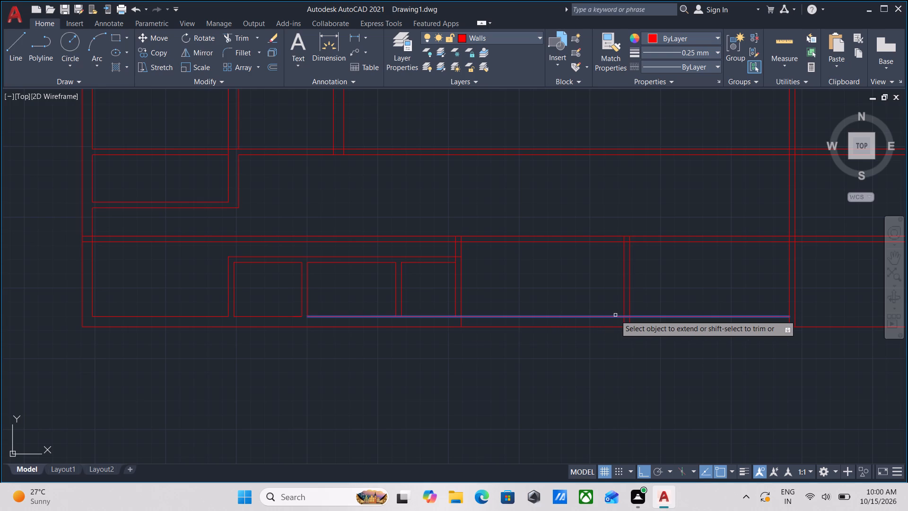
click(692, 317)
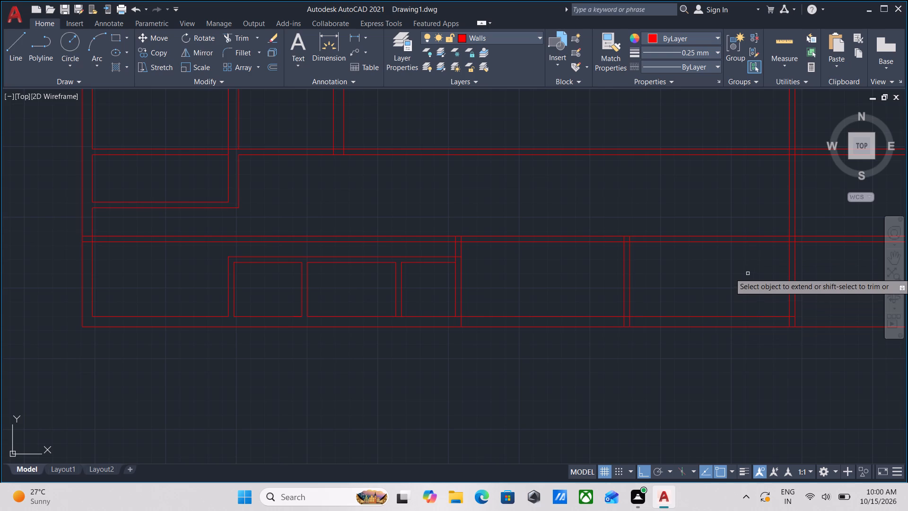
middle_drag(747, 273, 678, 342)
scroll(679, 346, down, 2)
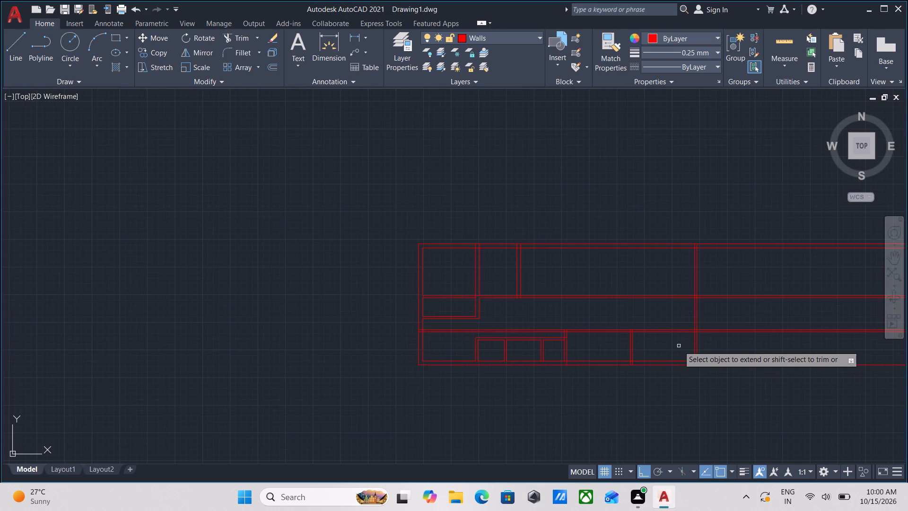
Trim off all horizontal wall lines that run past the right face of the full-height partition wall.
scroll(687, 351, up, 2)
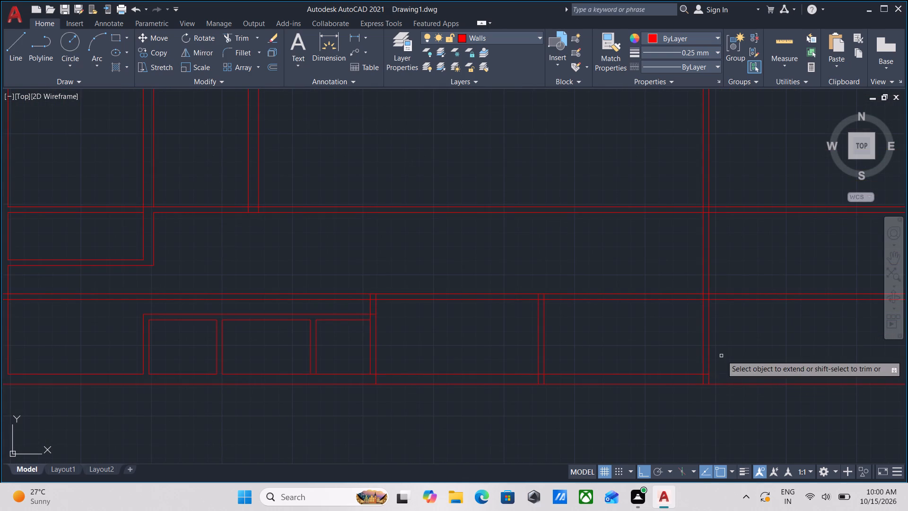
key(Escape)
scroll(719, 354, down, 2)
middle_drag(719, 354, 636, 335)
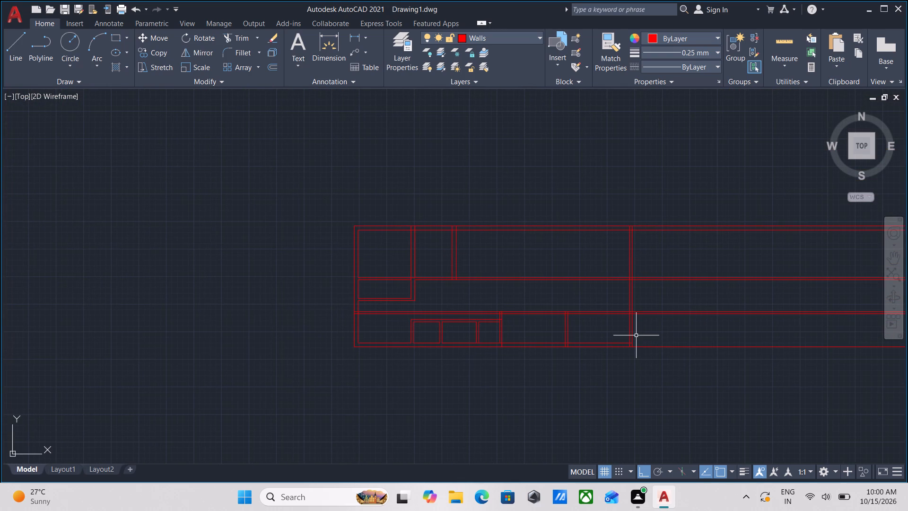
text(tr)
key(Return)
drag(654, 376, 654, 370)
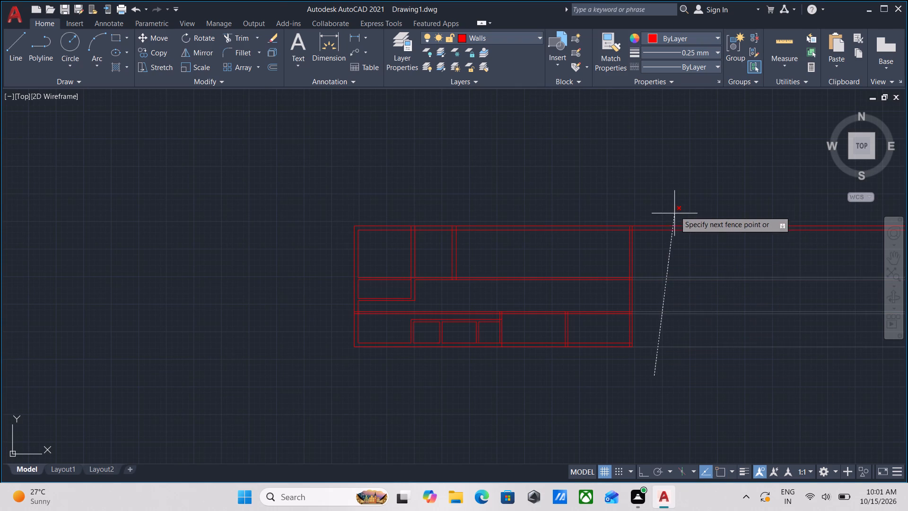
click(675, 198)
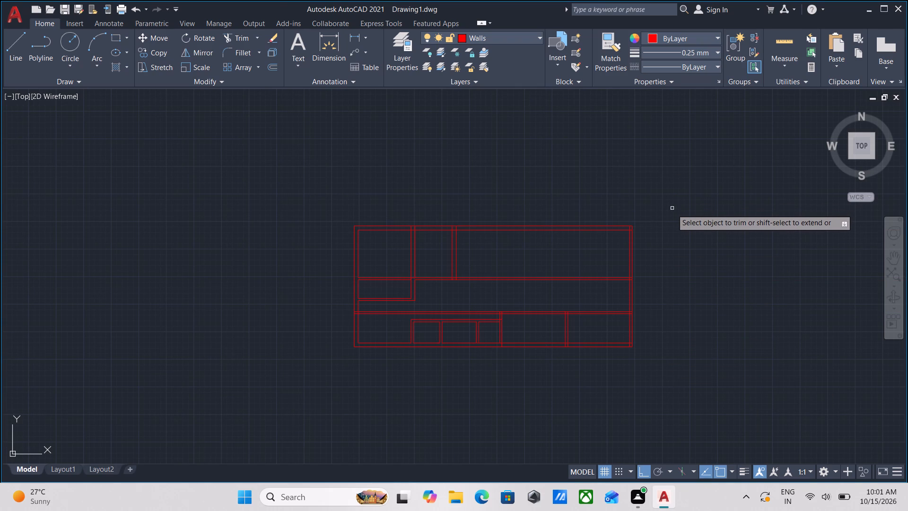
scroll(629, 291, up, 3)
key(Escape)
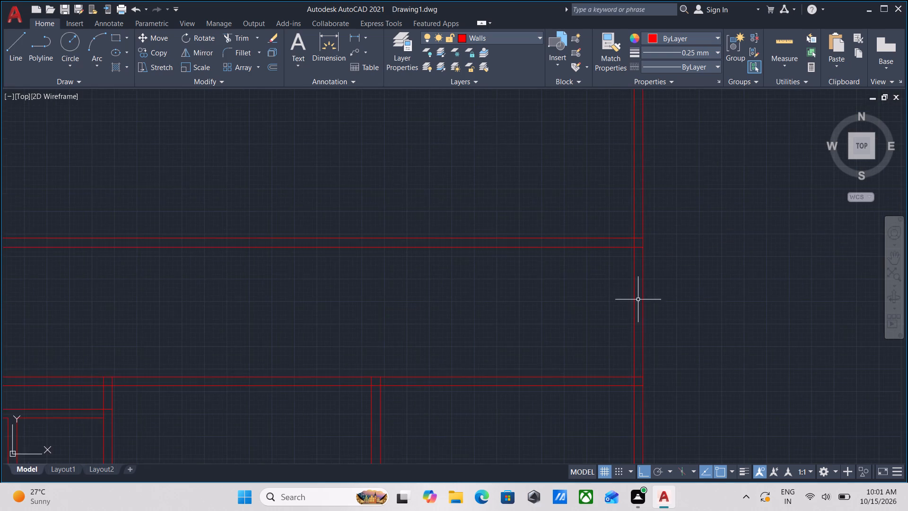
Delete the right face line of the full-height wall at the plan's right end.
scroll(644, 303, up, 2)
click(658, 308)
click(638, 276)
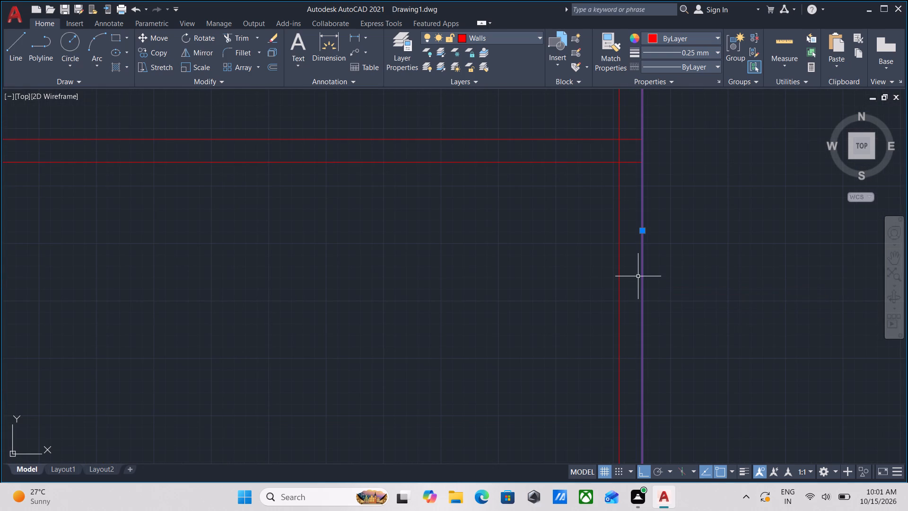
right_click(638, 276)
click(672, 264)
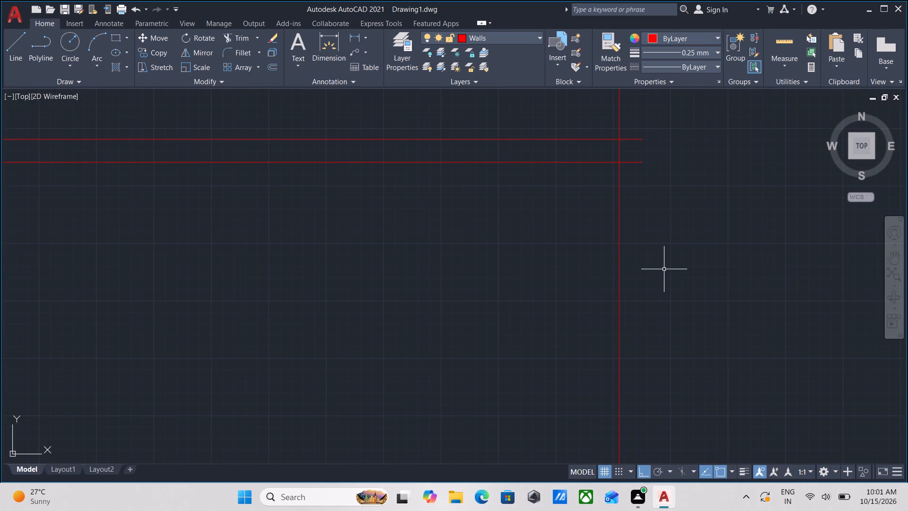
Offset the remaining full-height vertical line 9" to the right as the outer face of the right exterior wall.
click(664, 269)
click(603, 248)
key(o)
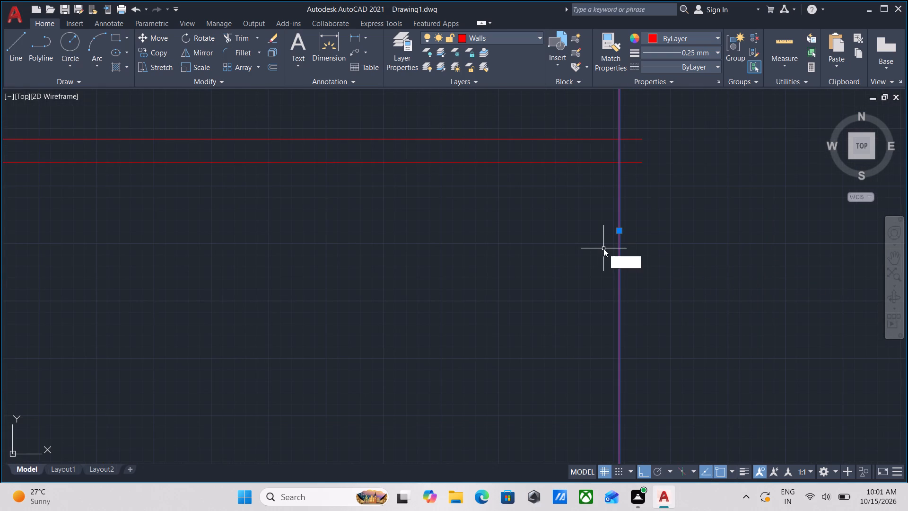
key(Return)
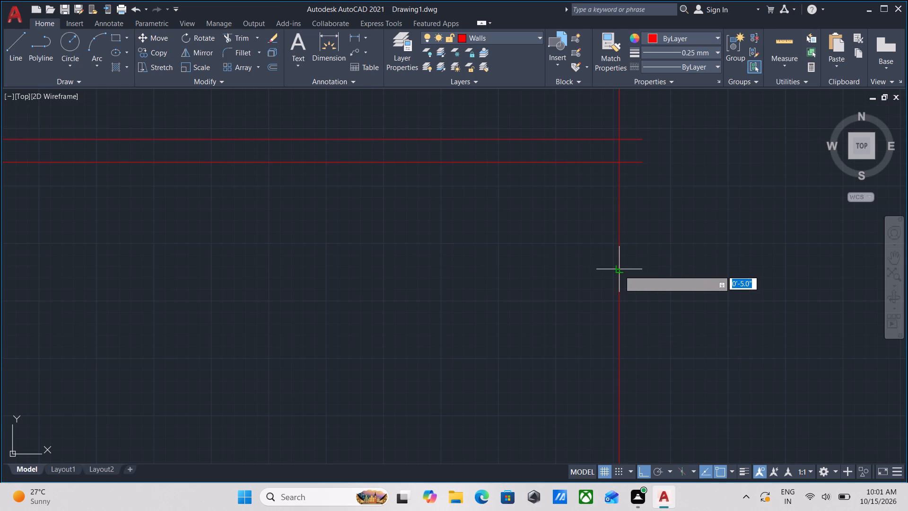
click(619, 270)
click(657, 268)
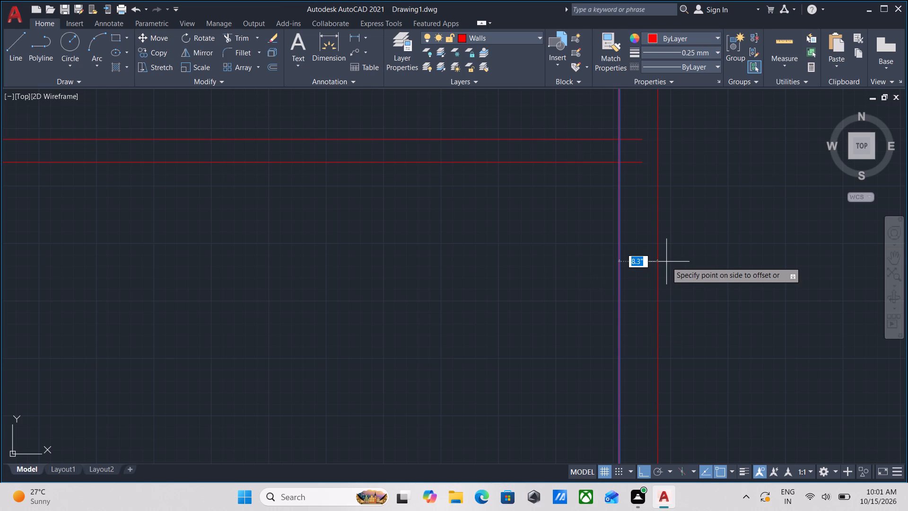
key(9)
key(Return)
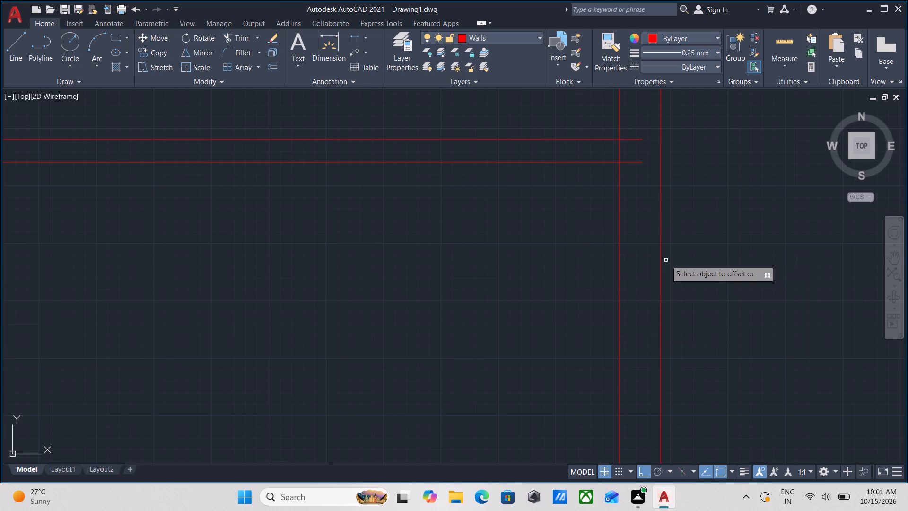
scroll(666, 259, down, 4)
key(Escape)
Fillet the bottom exterior wall's outer line with the right exterior wall's outer line into a closed corner.
scroll(672, 261, down, 2)
scroll(685, 264, up, 1)
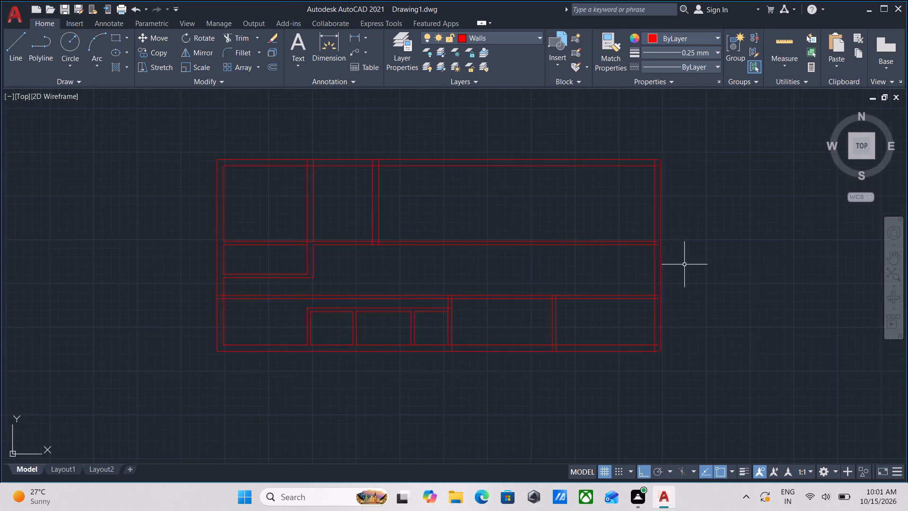
scroll(598, 317, up, 3)
scroll(665, 338, down, 1)
middle_drag(662, 334, 614, 326)
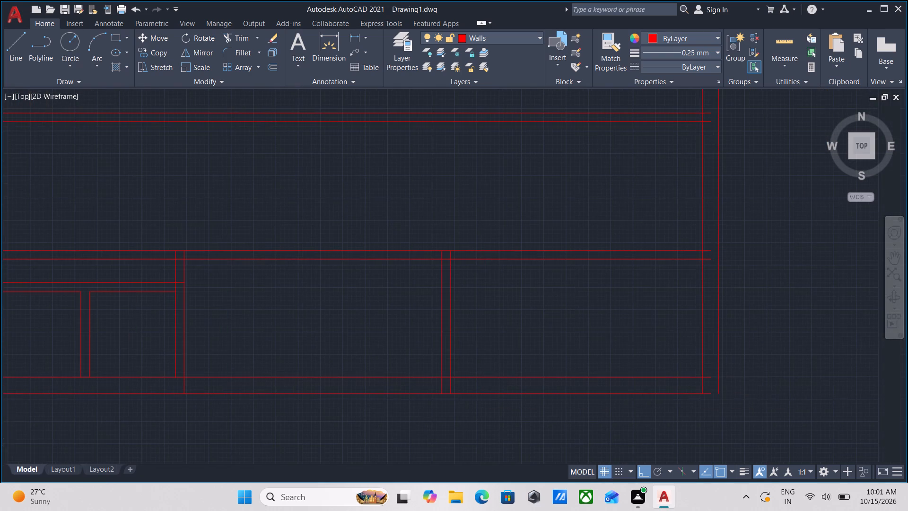
scroll(612, 321, down, 1)
scroll(646, 390, up, 2)
middle_drag(661, 382, 646, 388)
scroll(652, 336, down, 1)
middle_drag(651, 336, 643, 363)
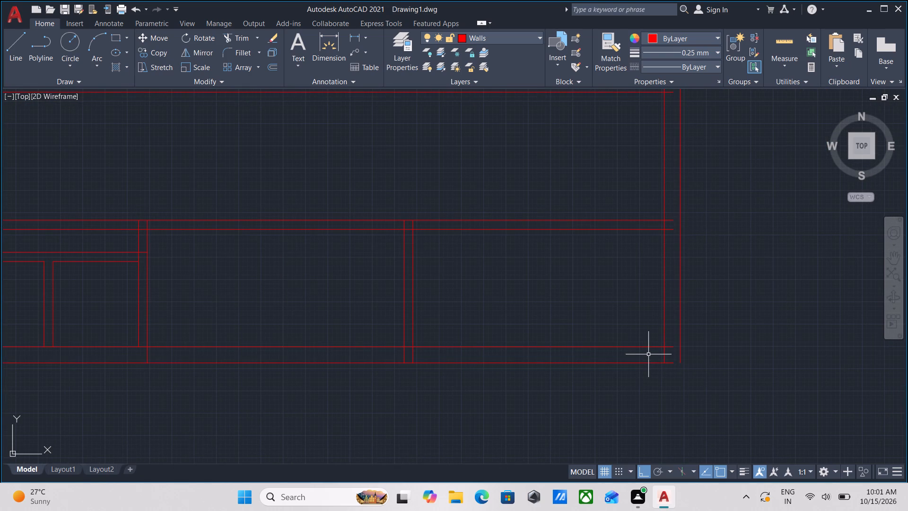
key(f)
key(Return)
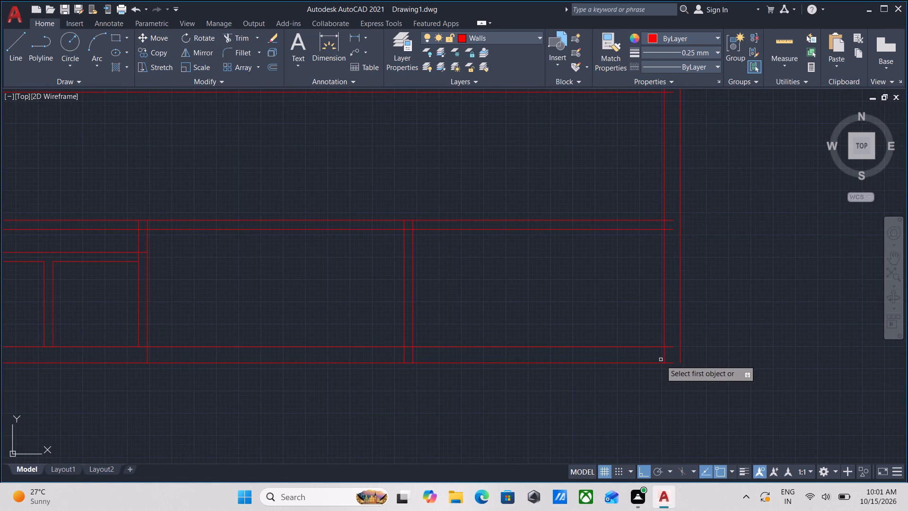
click(653, 365)
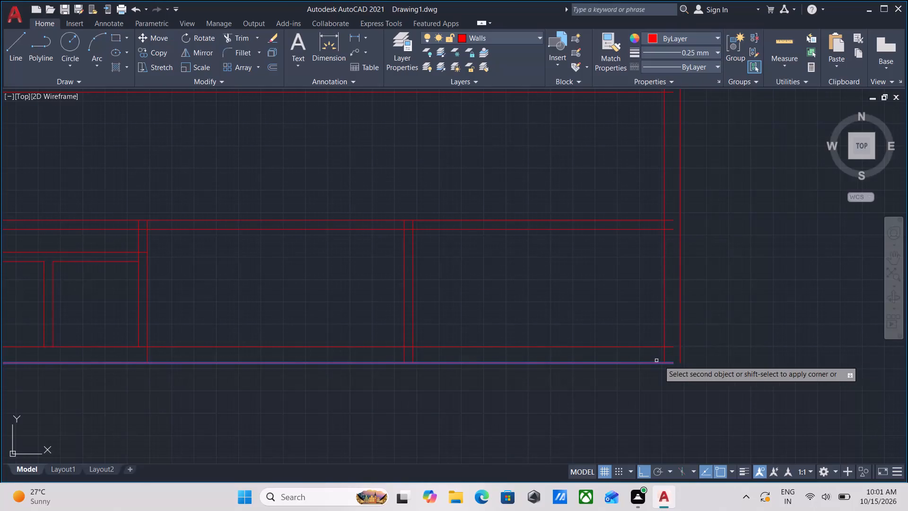
click(680, 351)
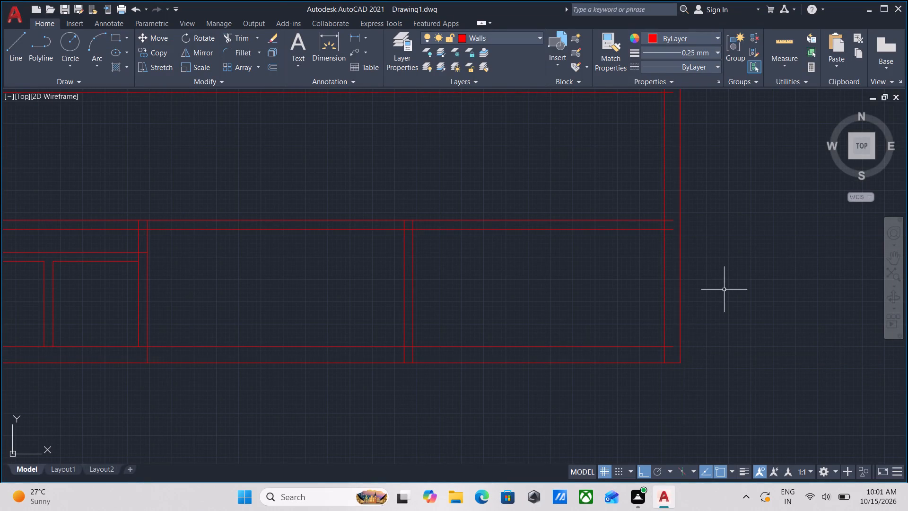
Fillet the top exterior wall's outer line with the right exterior wall's outer line into a closed corner.
middle_drag(725, 286, 677, 381)
scroll(725, 286, down, 1)
scroll(688, 315, down, 1)
middle_drag(688, 315, 671, 361)
scroll(666, 269, up, 1)
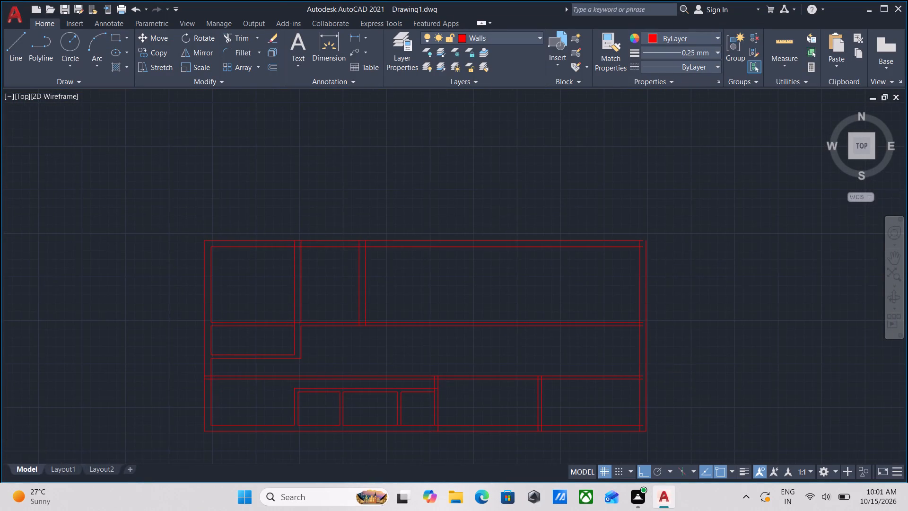
middle_drag(666, 269, 665, 288)
key(f)
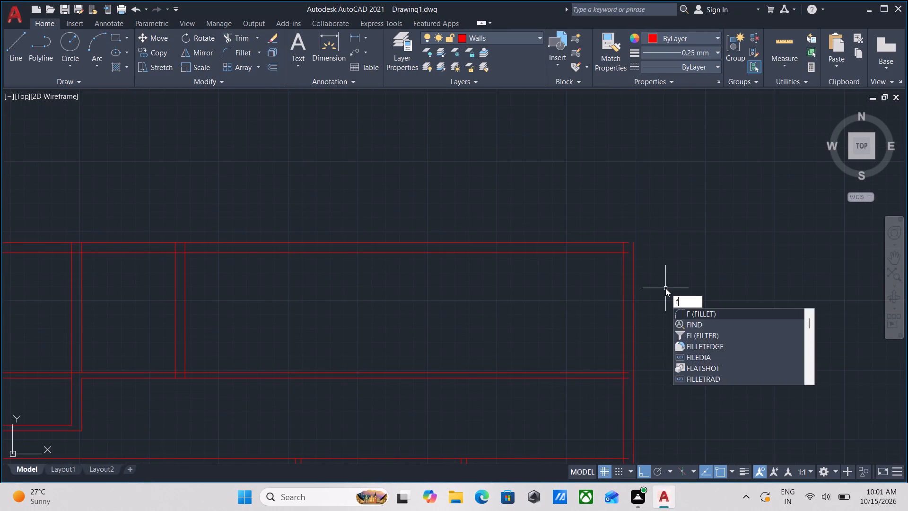
key(Return)
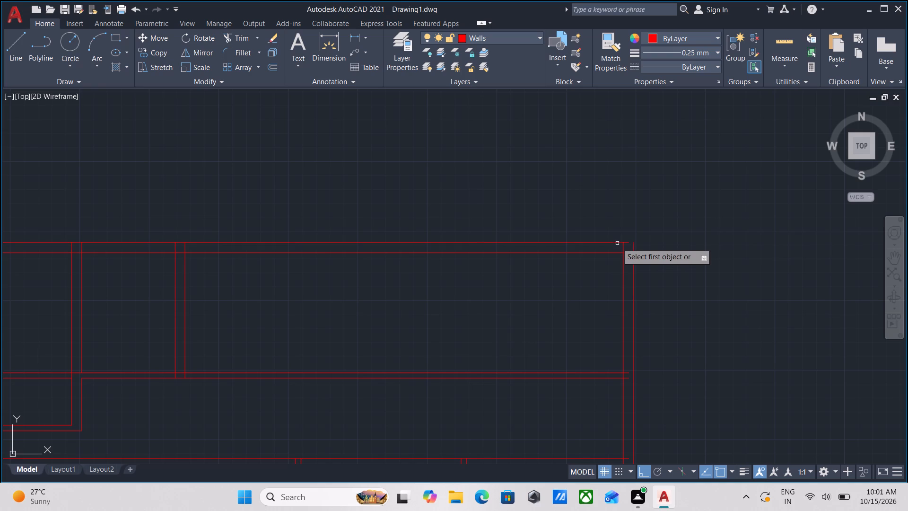
click(617, 243)
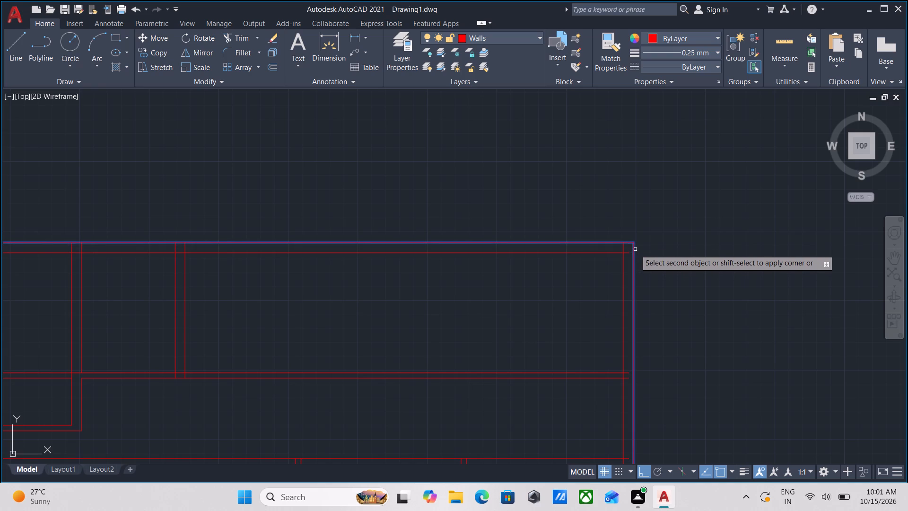
click(635, 249)
scroll(710, 260, down, 1)
middle_drag(707, 259, 717, 195)
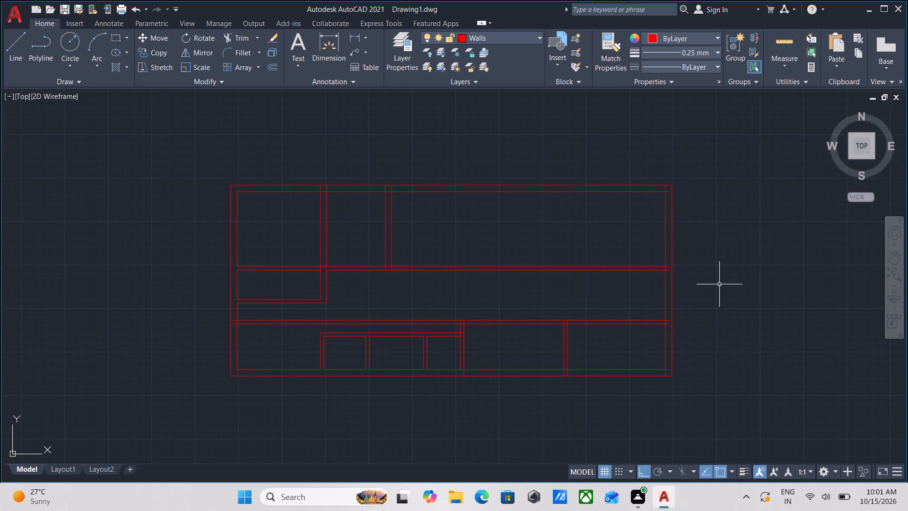
key(Escape)
scroll(677, 351, up, 4)
key(Escape)
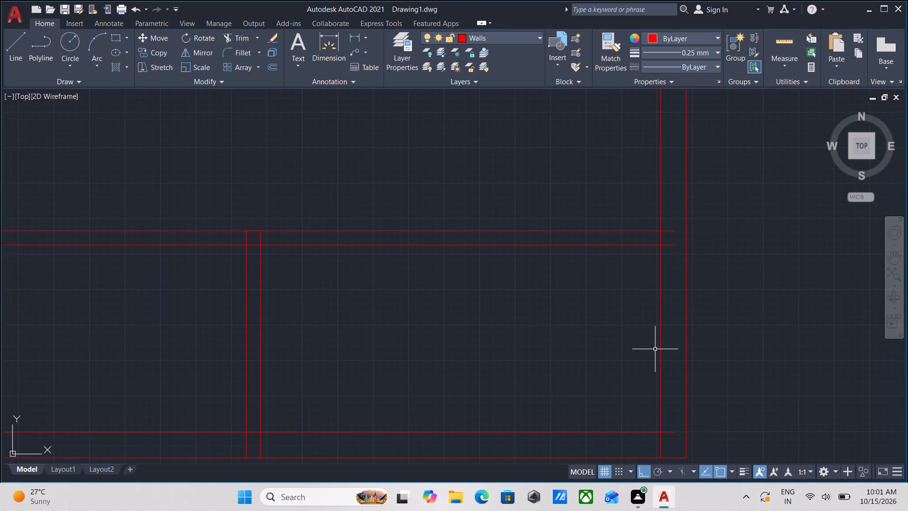
Trim the overshooting inner wall lines at the plan's bottom-right corner to form a clean inside corner.
scroll(655, 349, down, 2)
middle_drag(655, 349, 659, 355)
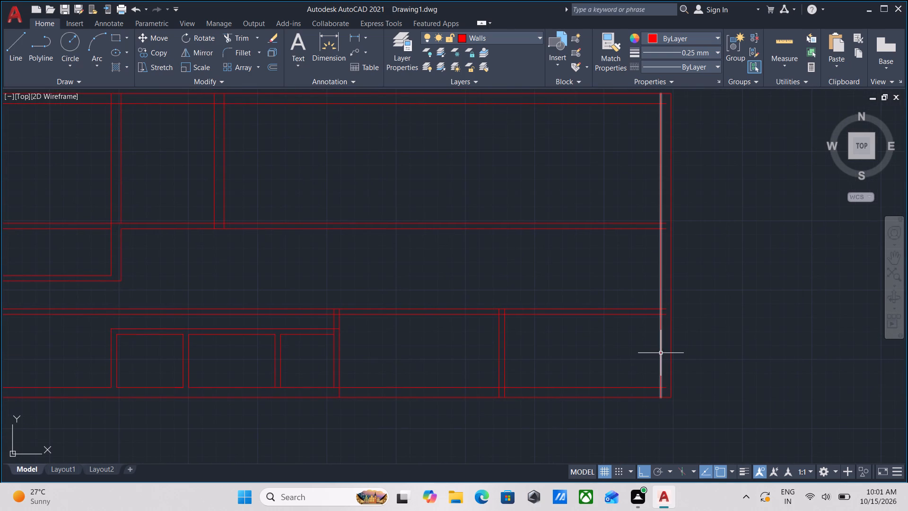
text(tr)
key(Return)
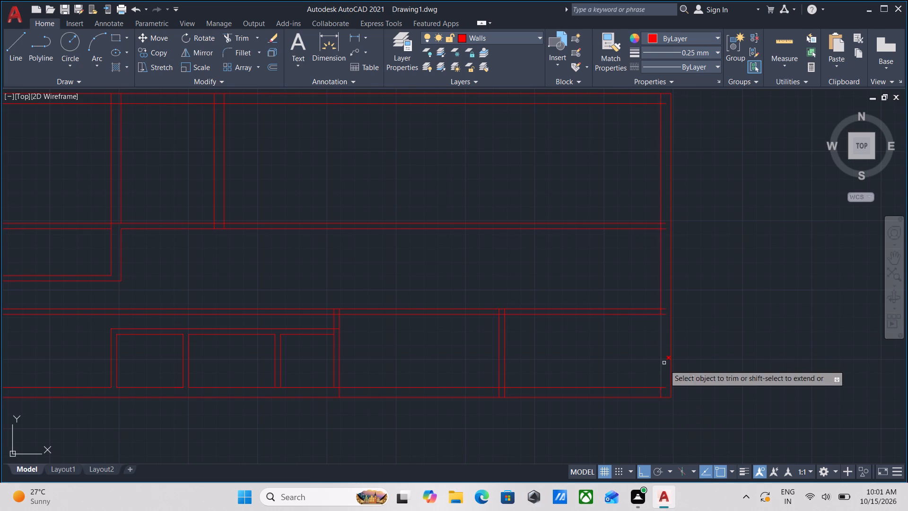
scroll(664, 392, up, 5)
click(600, 335)
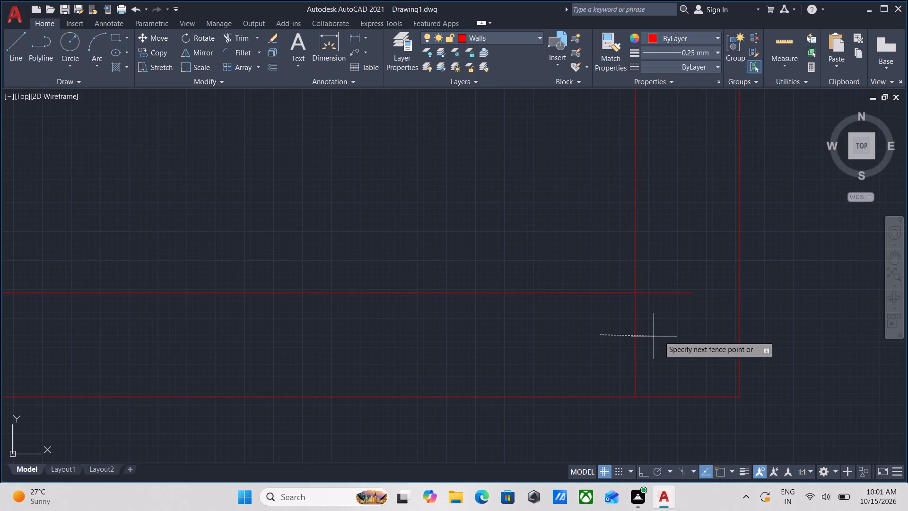
click(672, 329)
click(674, 347)
click(664, 255)
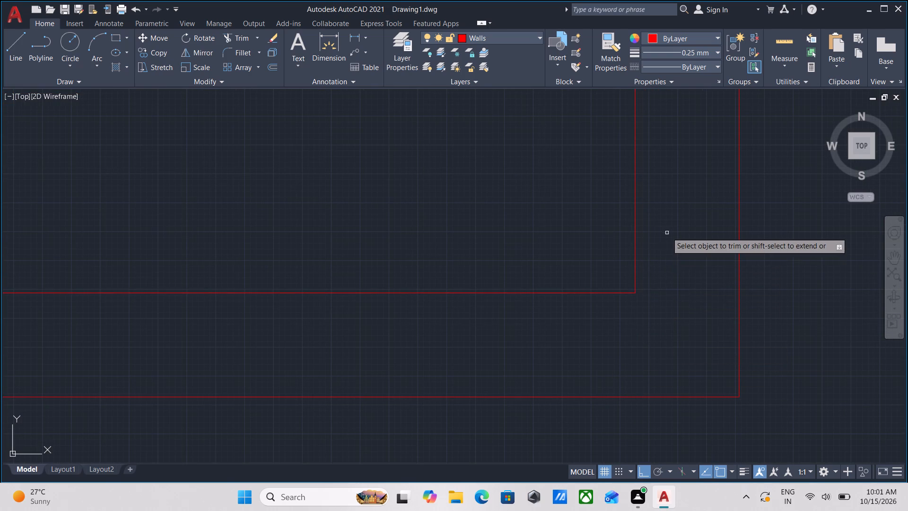
Trim the lower horizontal partition wall's line ends and the crossing inner line where it meets the right exterior wall.
scroll(667, 232, down, 3)
middle_drag(667, 232, 631, 367)
scroll(633, 196, up, 1)
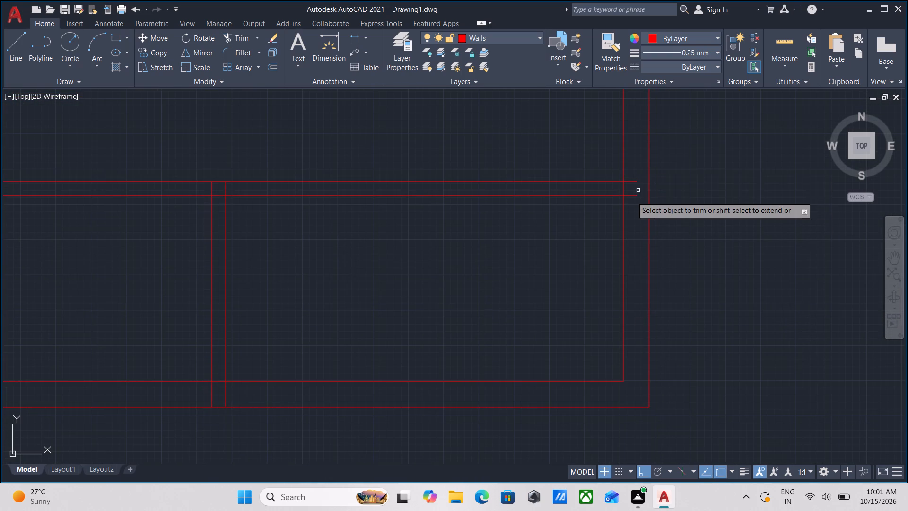
scroll(630, 199, up, 2)
drag(622, 209, 623, 193)
middle_drag(626, 115, 616, 229)
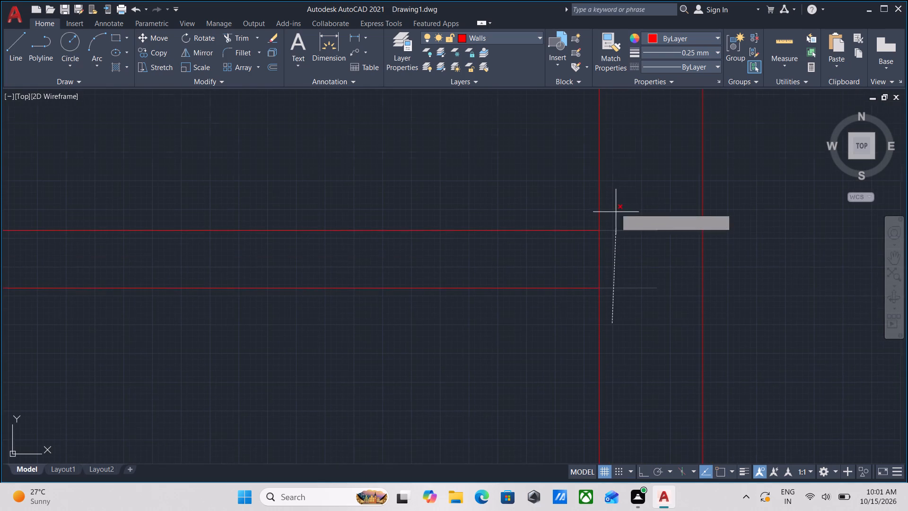
click(617, 183)
click(609, 252)
click(556, 254)
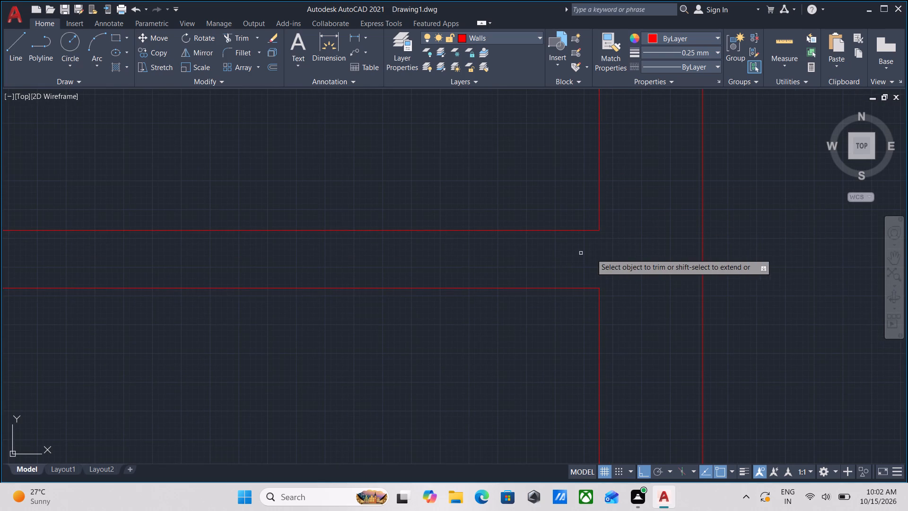
Trim the upper horizontal partition wall's line ends and the crossing inner line where it meets the right exterior wall.
scroll(599, 254, down, 4)
middle_drag(609, 247, 607, 313)
scroll(605, 307, down, 5)
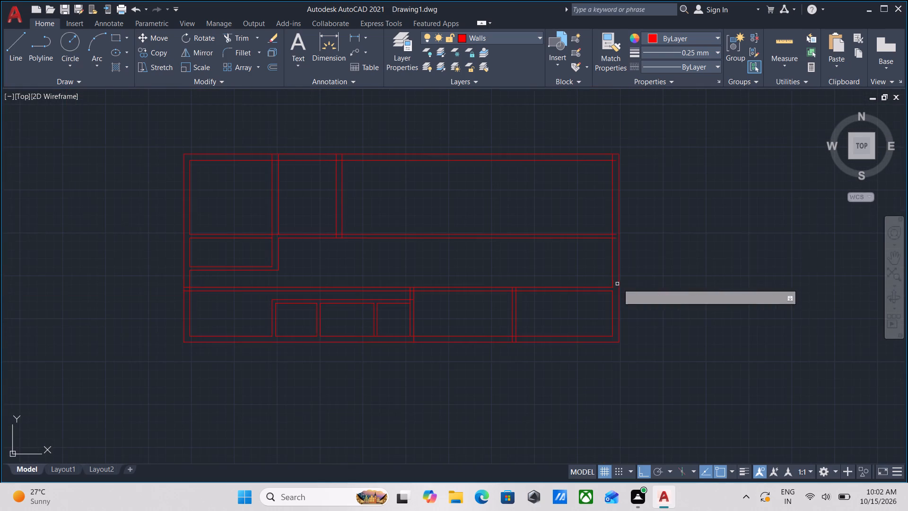
scroll(631, 211, up, 3)
scroll(583, 299, up, 5)
scroll(457, 394, down, 1)
middle_drag(457, 393, 512, 271)
drag(498, 350, 498, 341)
click(498, 176)
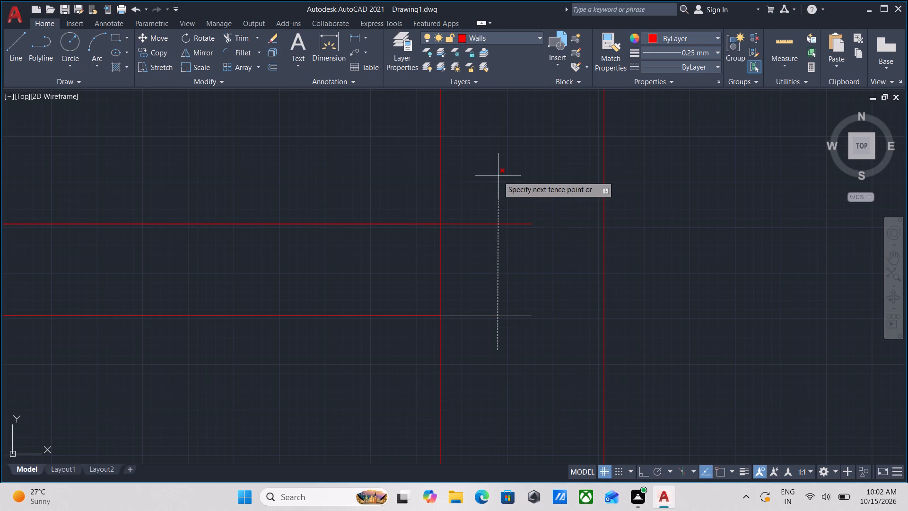
click(471, 253)
click(405, 249)
Trim the overshooting inner wall lines at the plan's top-right corner to form a clean inside corner.
scroll(486, 224, down, 4)
middle_drag(494, 212, 493, 302)
scroll(494, 237, down, 1)
middle_drag(494, 237, 518, 341)
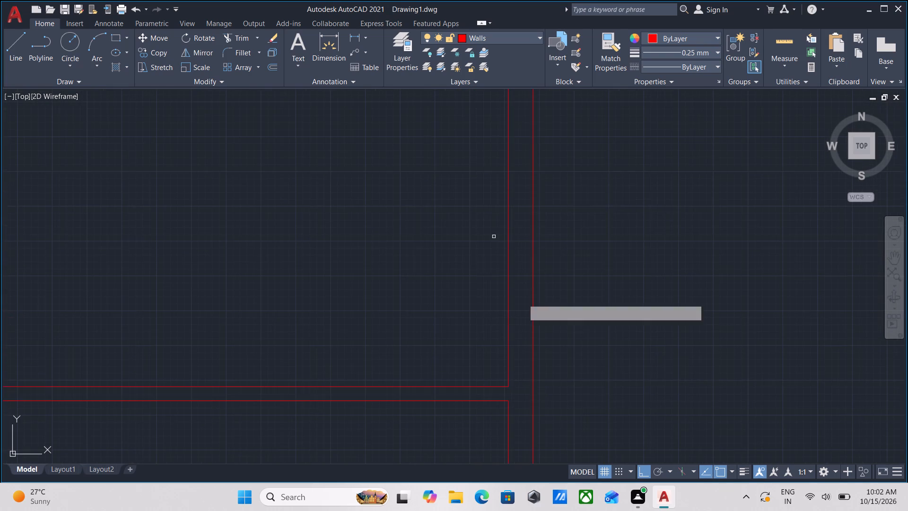
middle_drag(538, 189, 540, 306)
scroll(518, 185, up, 2)
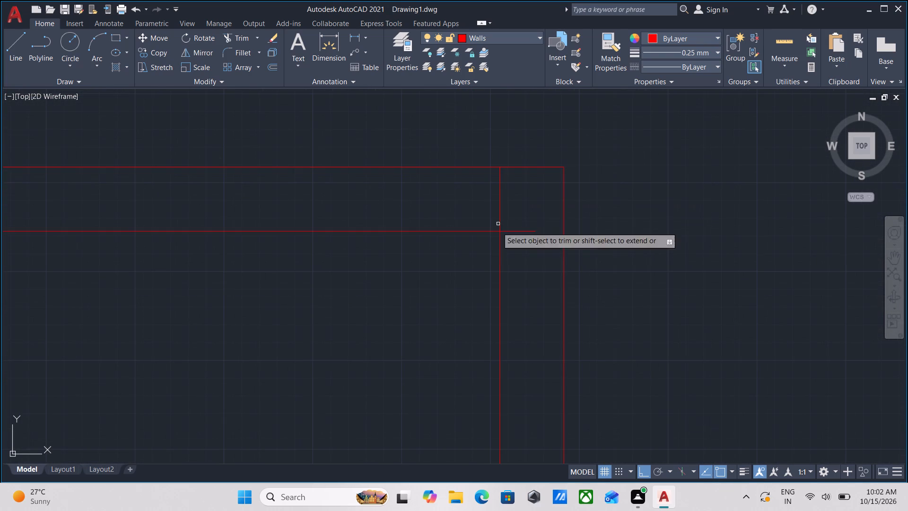
click(519, 253)
click(519, 212)
click(524, 208)
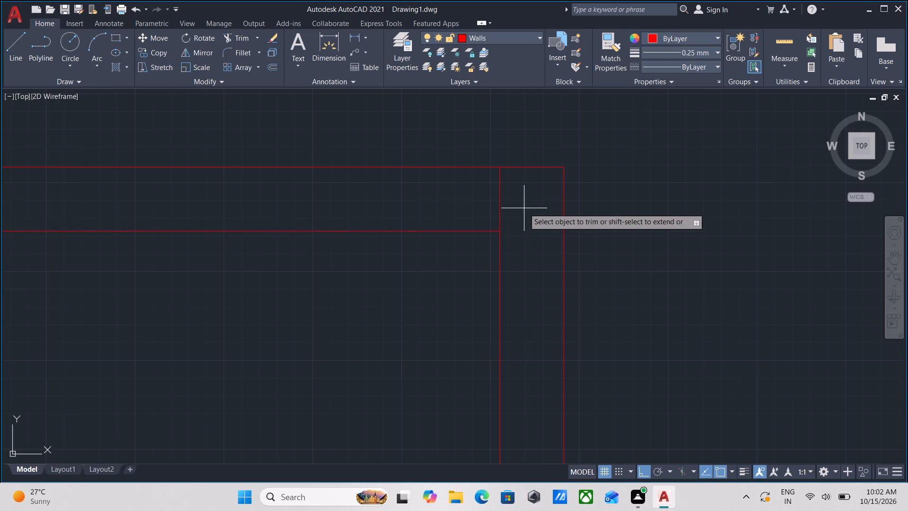
click(454, 202)
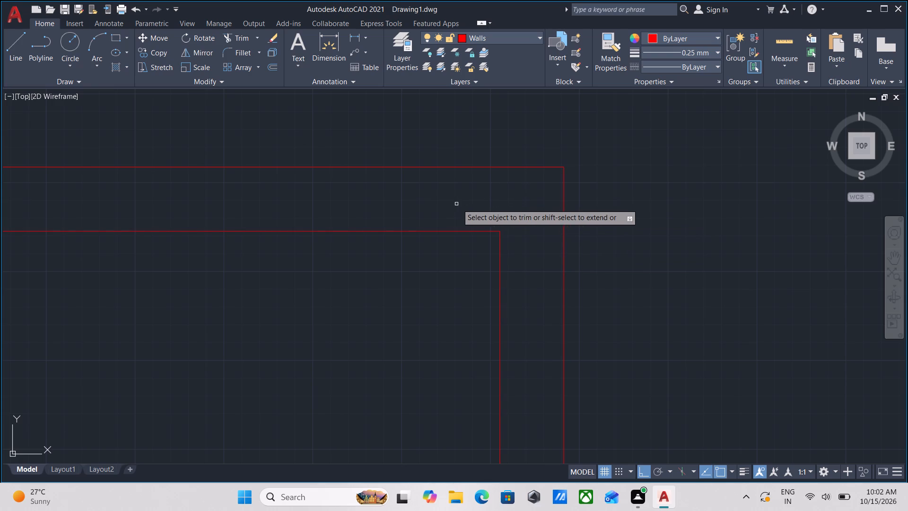
key(Escape)
Examine the overall plan and the partition junctions along its lower row of rooms.
scroll(526, 214, down, 2)
scroll(485, 261, down, 2)
middle_drag(485, 260, 526, 190)
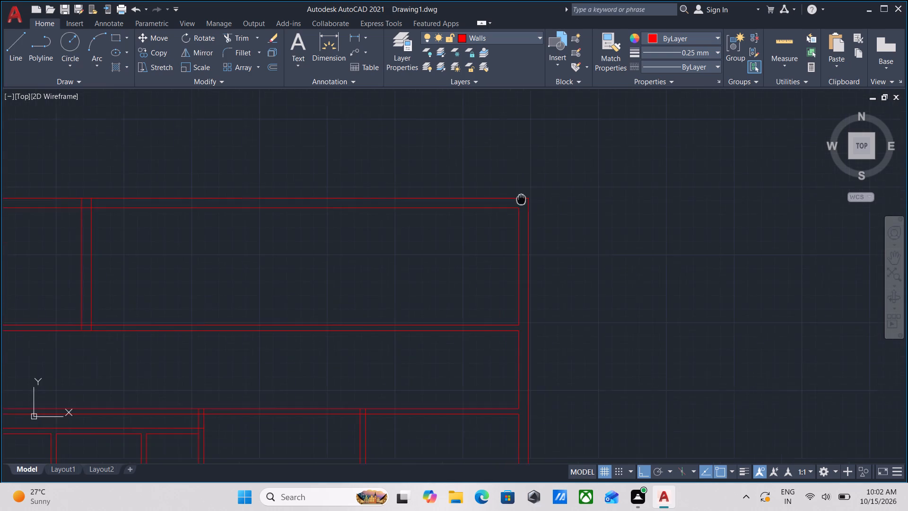
scroll(292, 167, down, 2)
middle_drag(298, 168, 355, 100)
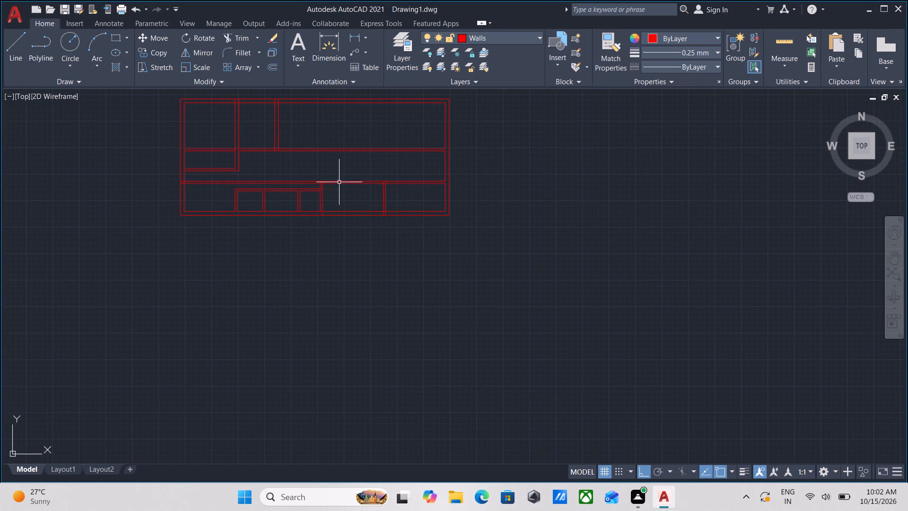
scroll(281, 203, up, 2)
scroll(398, 163, up, 3)
scroll(414, 202, down, 1)
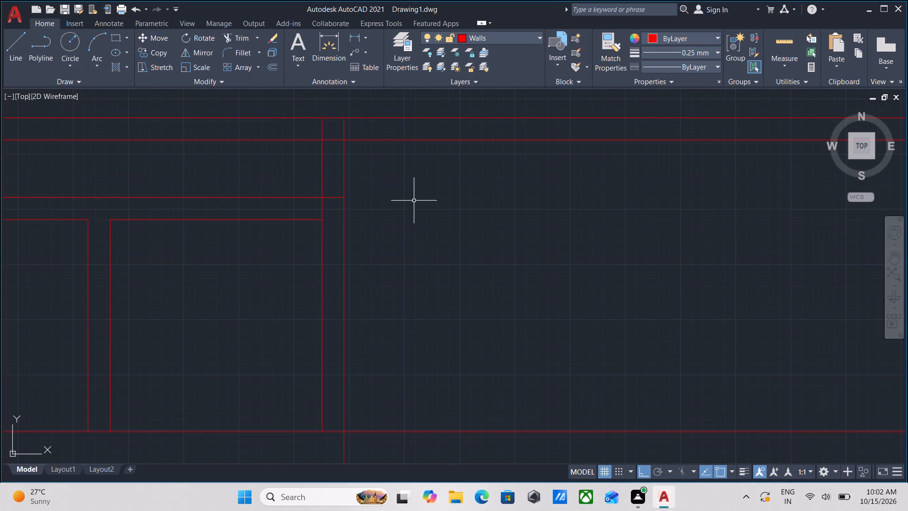
scroll(414, 202, down, 1)
middle_drag(414, 201, 320, 211)
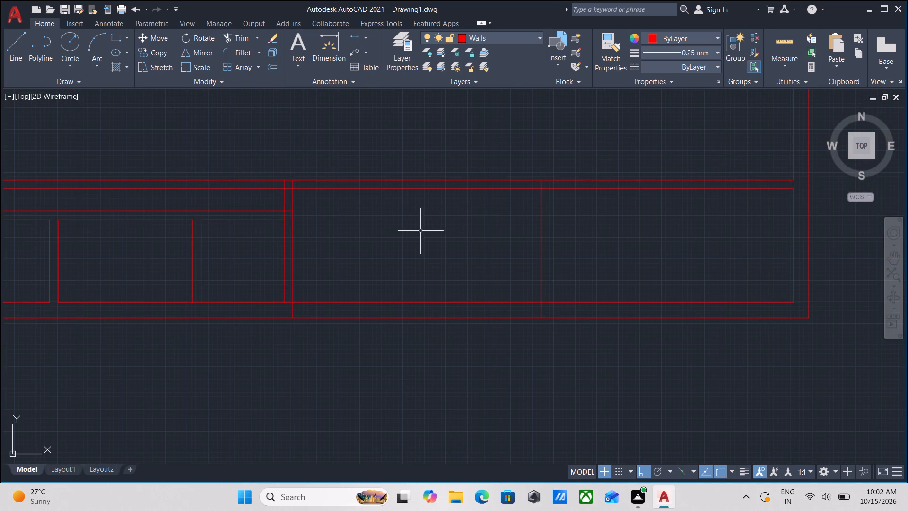
middle_drag(402, 250, 378, 281)
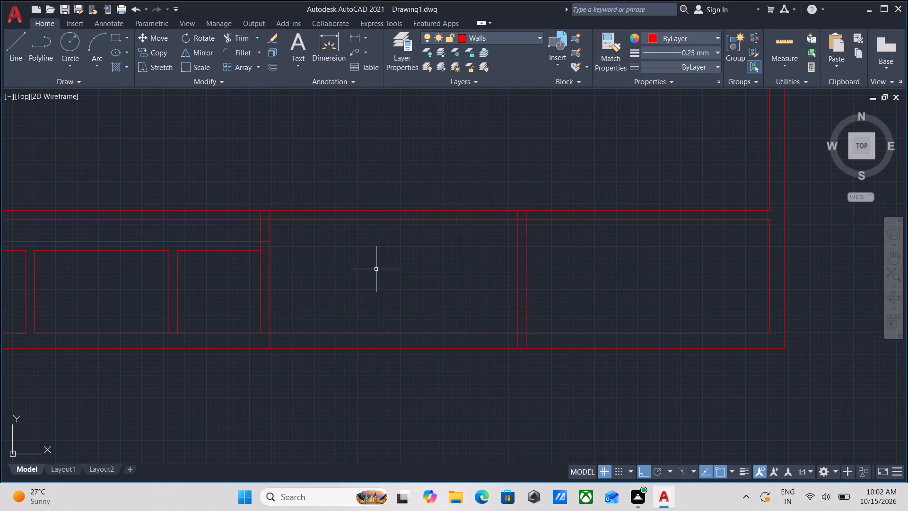
scroll(623, 288, down, 1)
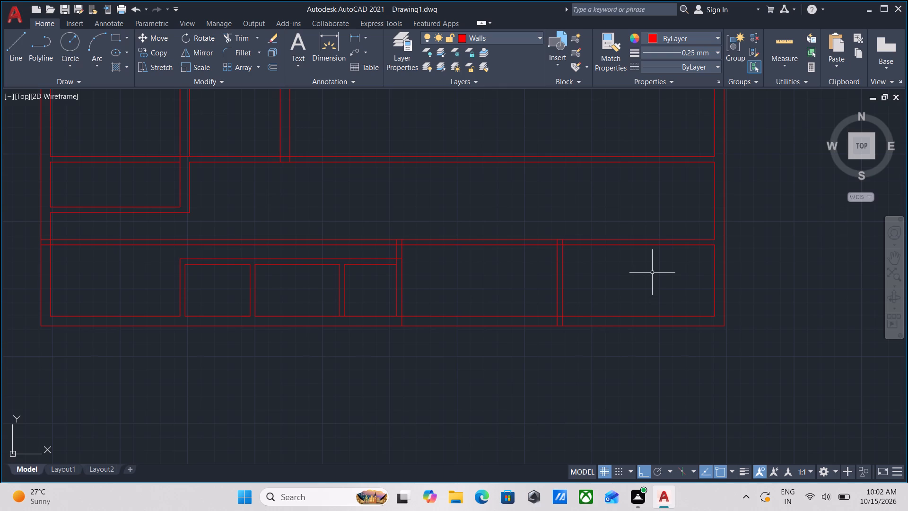
scroll(652, 273, down, 1)
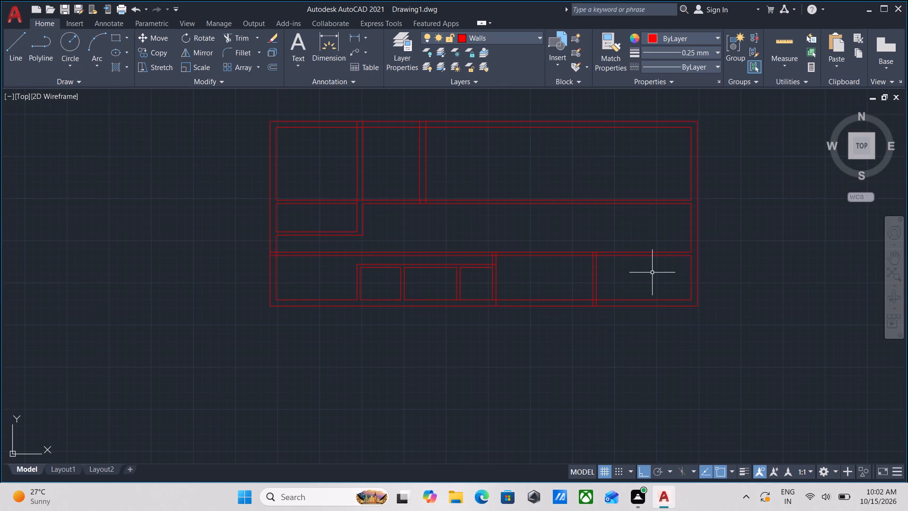
Measure the width and depth of the lower-row room between the two full-height vertical partitions.
key(m)
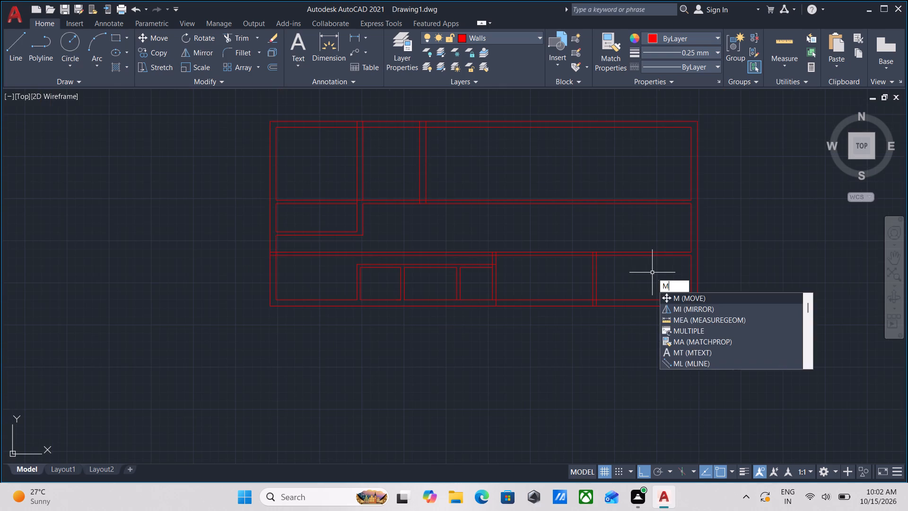
key(e)
key(a)
key(Return)
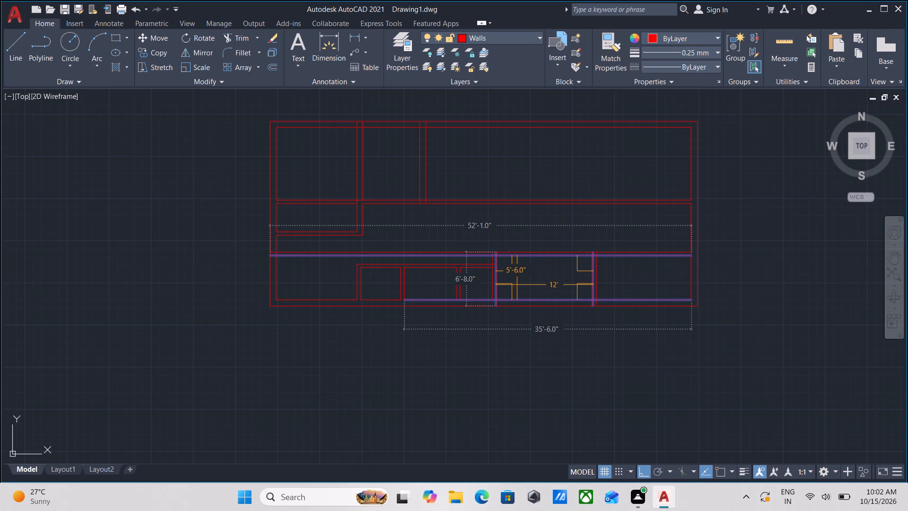
scroll(519, 282, up, 2)
scroll(519, 282, down, 1)
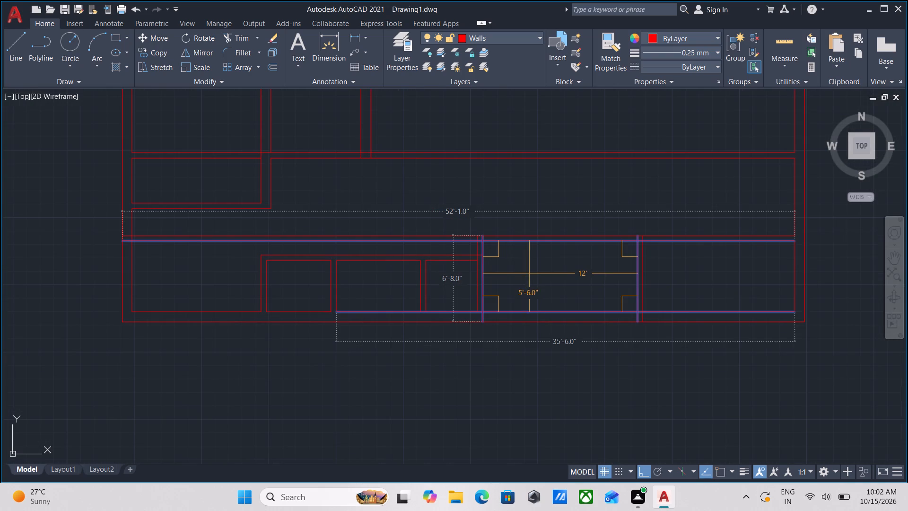
middle_drag(535, 264, 540, 270)
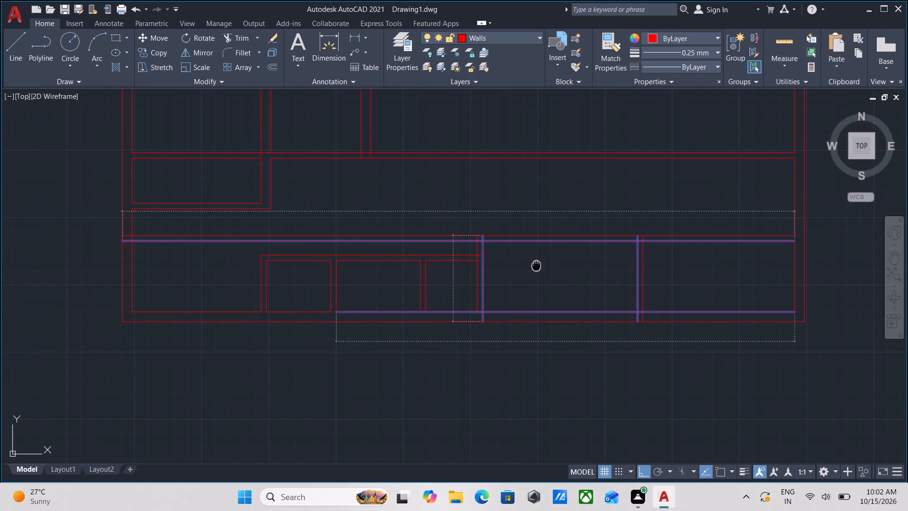
middle_drag(540, 270, 556, 307)
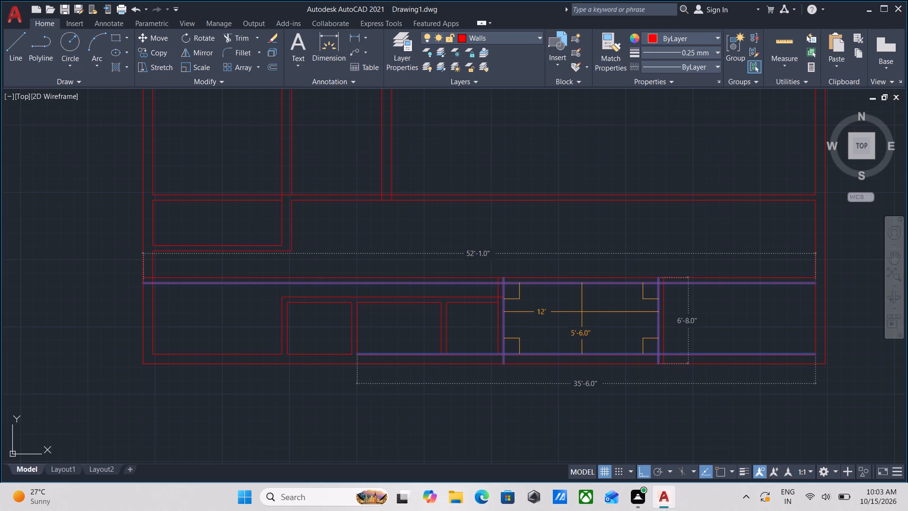
key(F1)
scroll(591, 330, up, 2)
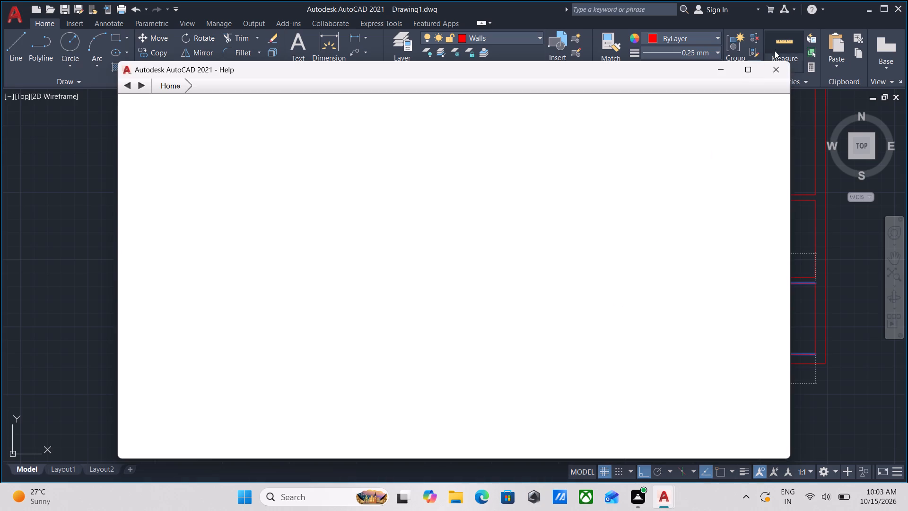
click(777, 69)
key(Escape)
Trim away the bottom exterior wall's inner line from the middle room's left partition to the right exterior wall, including the piece between partition lines.
scroll(647, 334, up, 2)
middle_drag(611, 338, 626, 306)
text(tr)
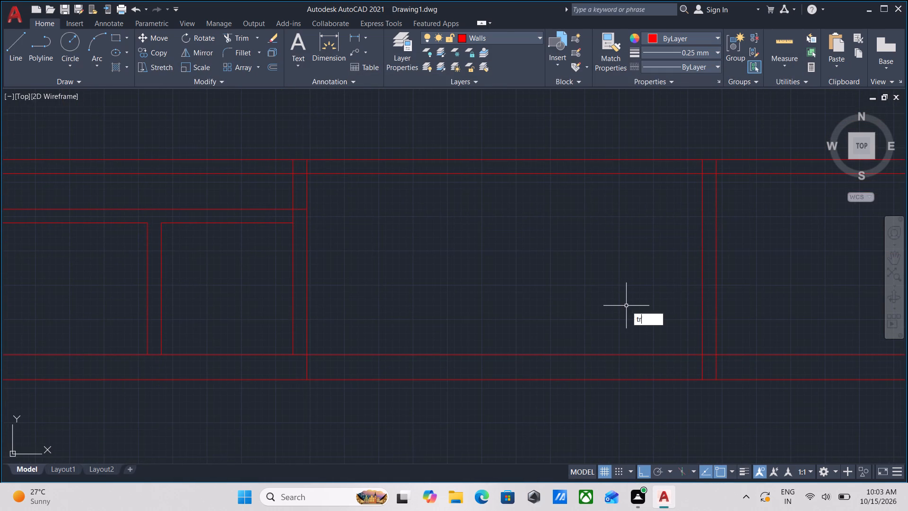
key(Return)
click(614, 364)
click(615, 327)
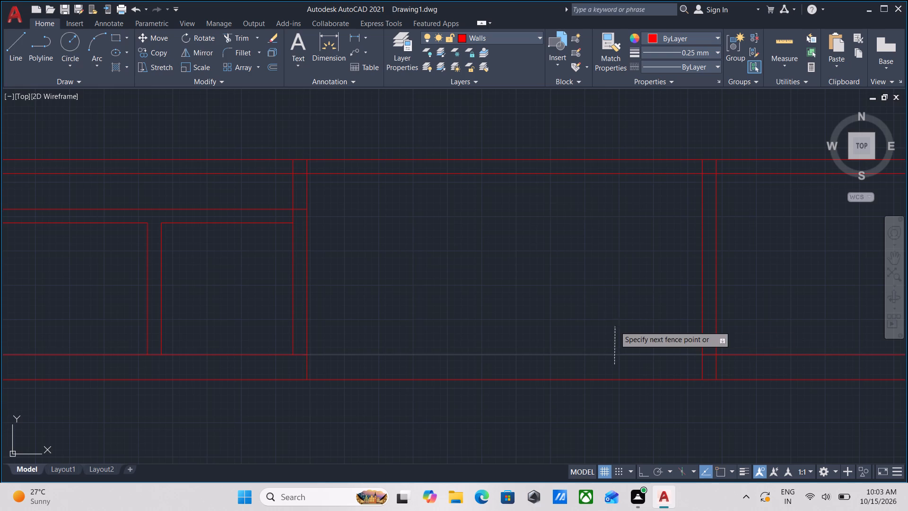
click(732, 361)
click(731, 325)
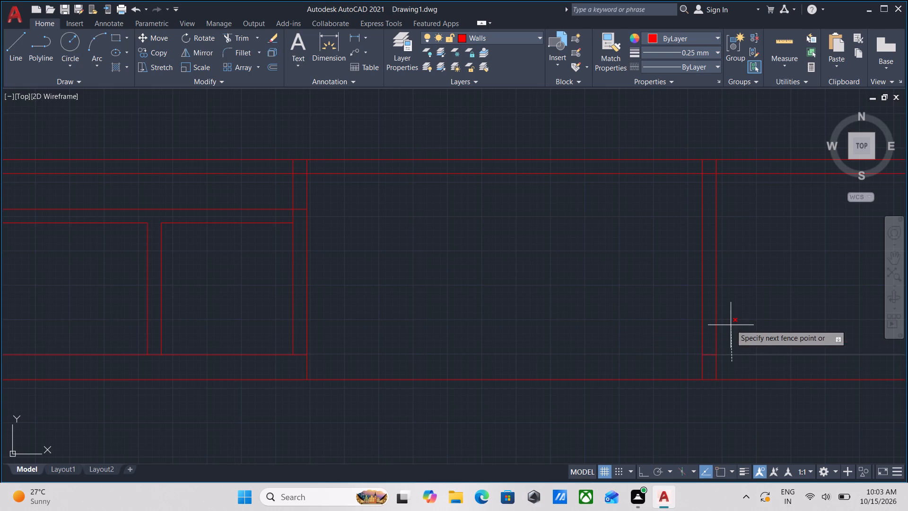
scroll(704, 366, up, 2)
click(716, 357)
click(713, 303)
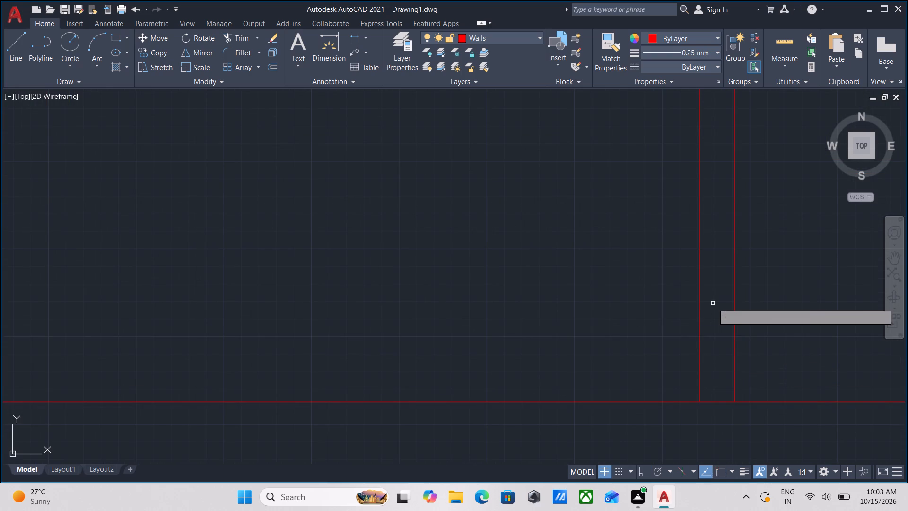
scroll(713, 303, down, 2)
key(Escape)
Measure the width and depth of the same lower-row room again after the trimming.
scroll(577, 291, down, 1)
middle_drag(576, 289, 579, 298)
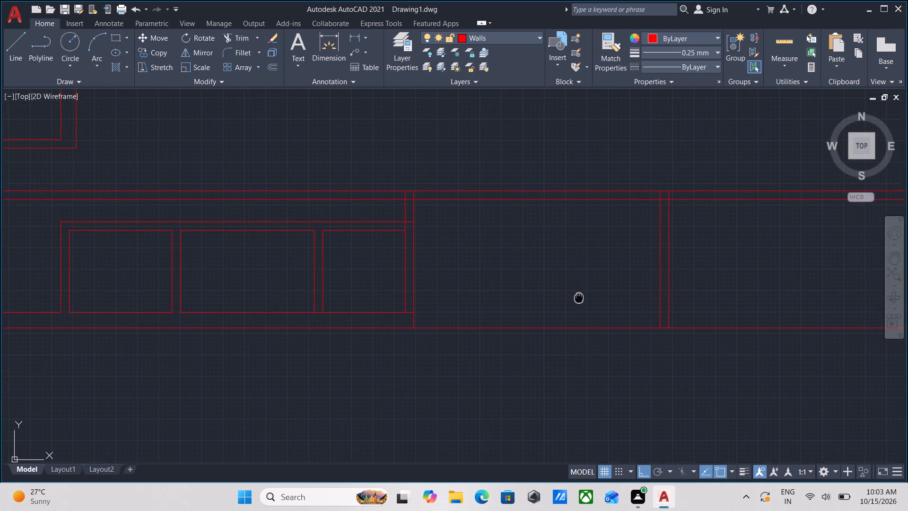
text(mea)
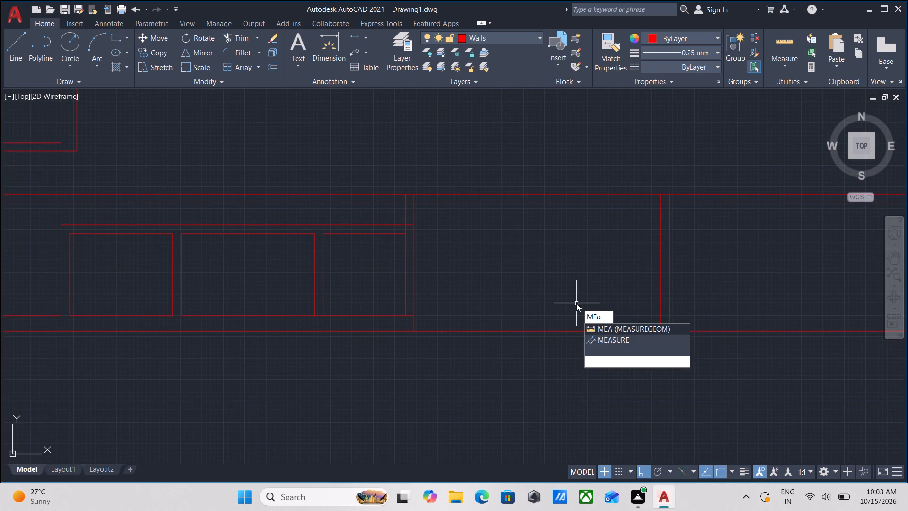
key(Return)
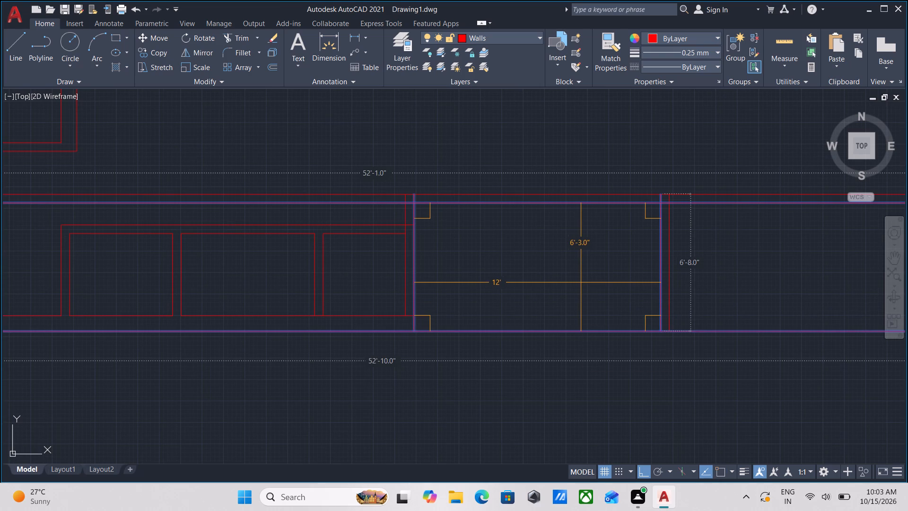
middle_drag(762, 307, 616, 313)
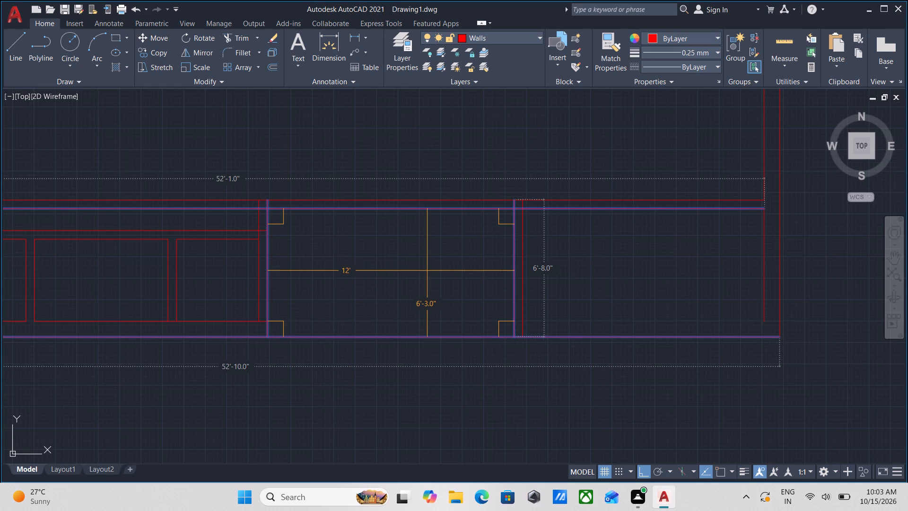
key(Escape)
Extend both lines of the lower row's rightmost vertical partition up to the top exterior wall's inner line.
scroll(516, 273, down, 2)
middle_drag(498, 273, 514, 296)
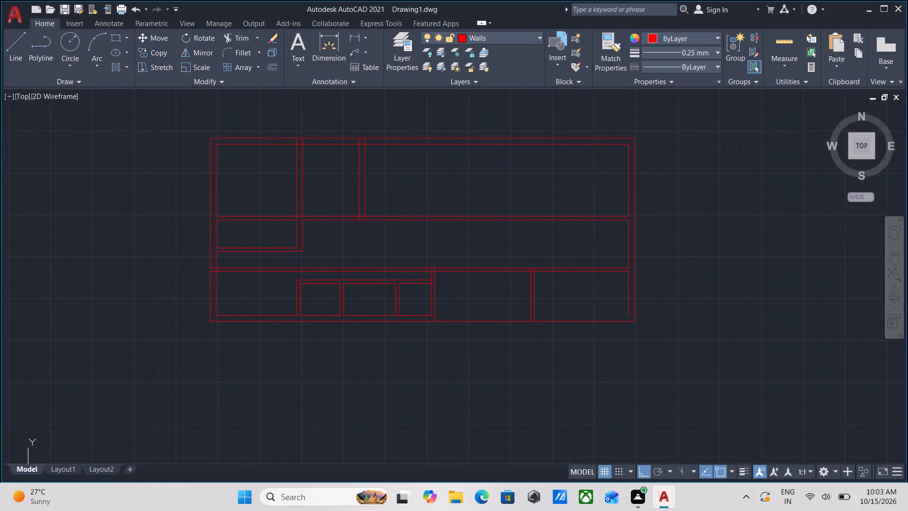
scroll(517, 298, up, 2)
middle_drag(517, 298, 526, 310)
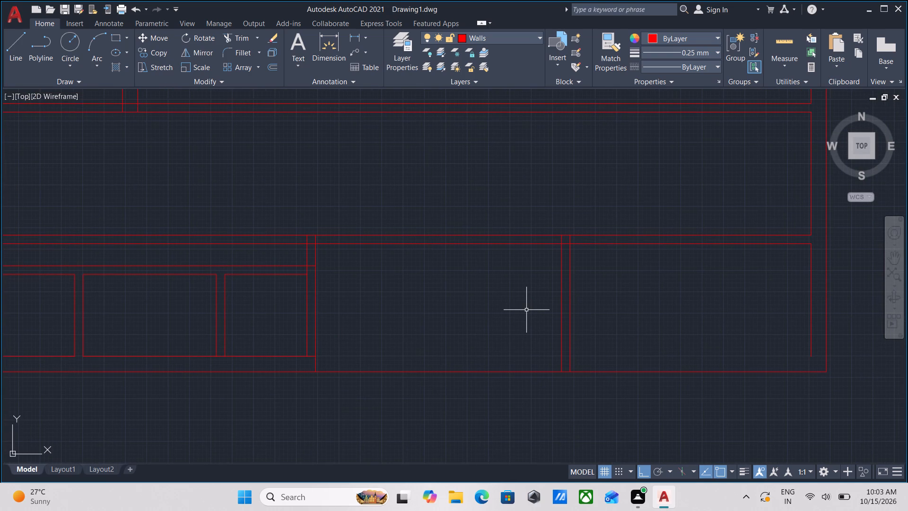
text(ex)
key(Return)
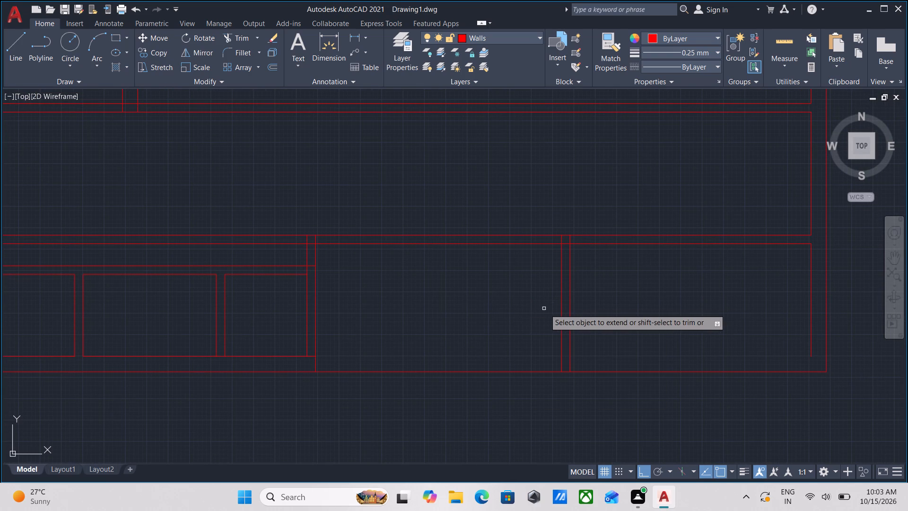
click(561, 301)
scroll(561, 301, down, 2)
middle_drag(561, 301, 550, 339)
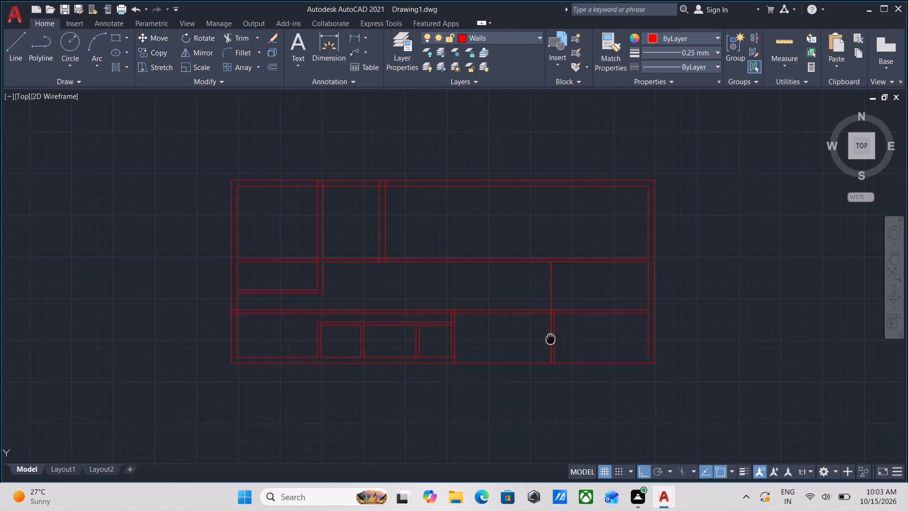
click(551, 284)
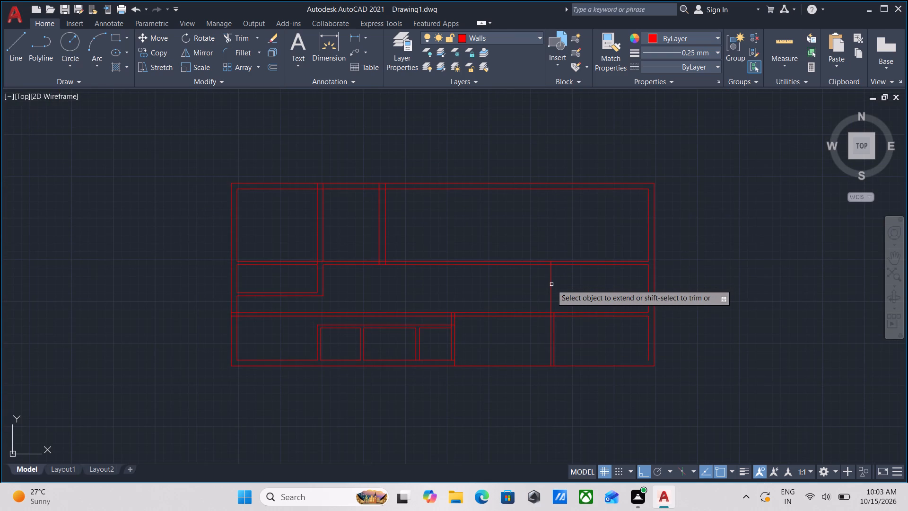
click(551, 280)
scroll(558, 339, up, 2)
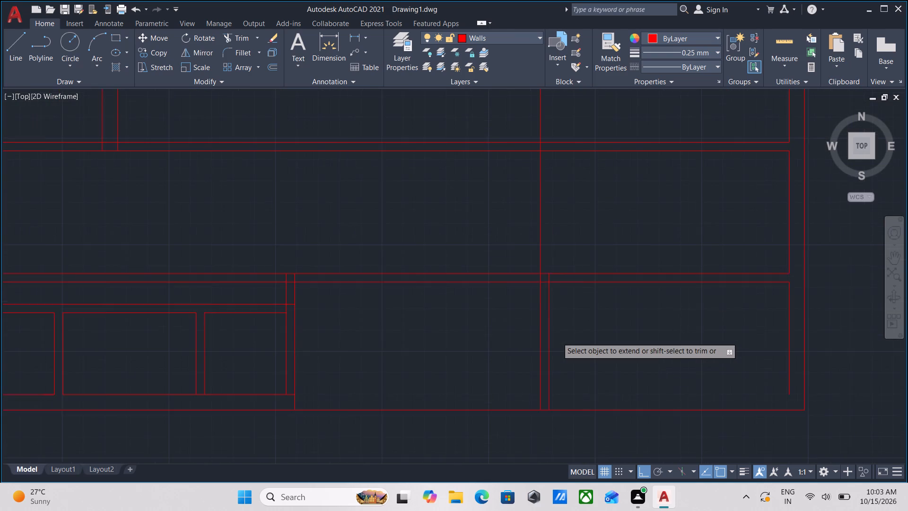
click(548, 319)
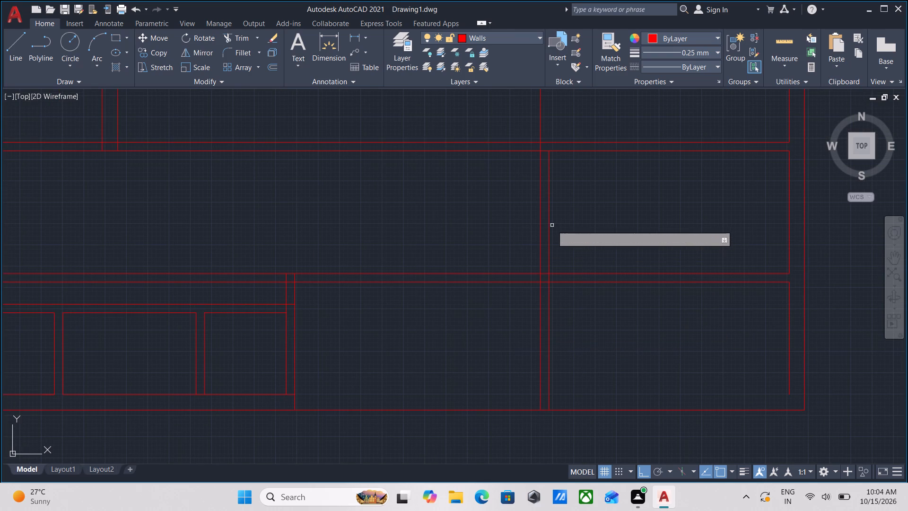
scroll(552, 225, down, 2)
middle_drag(550, 229, 539, 290)
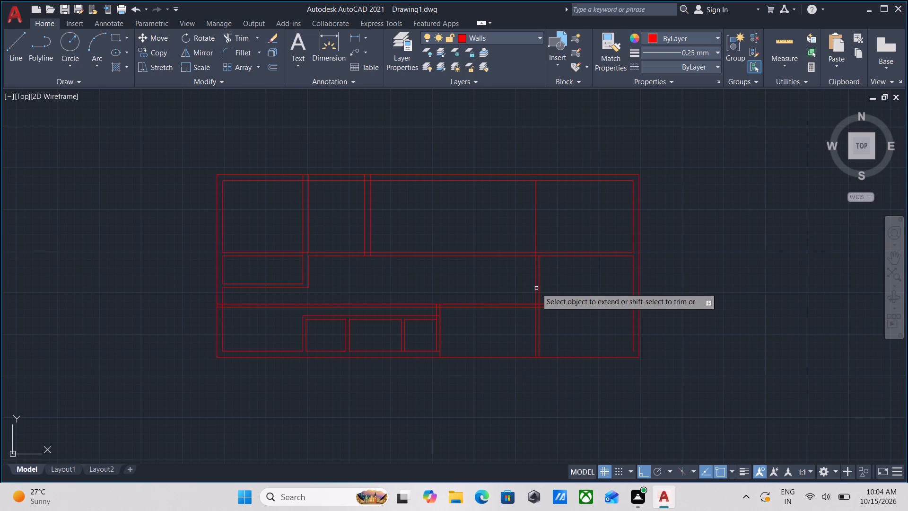
click(540, 287)
click(540, 279)
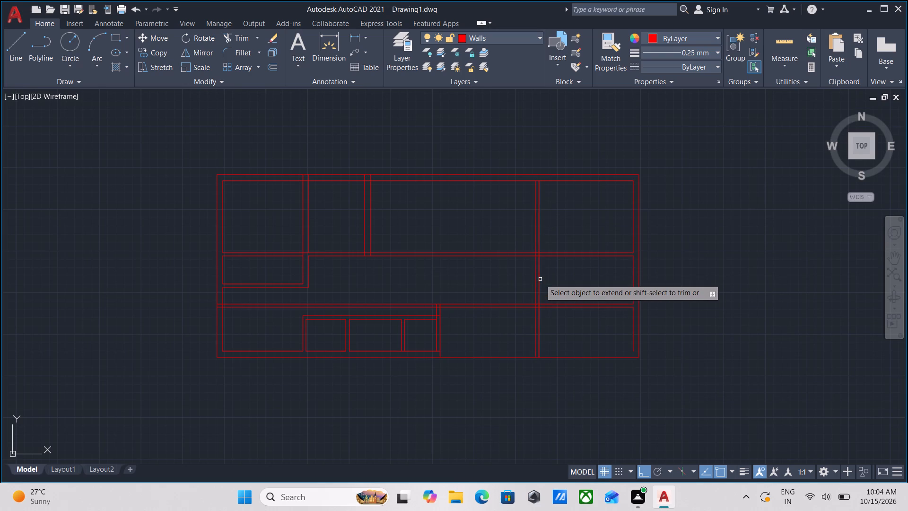
middle_drag(571, 284, 580, 284)
scroll(581, 284, down, 1)
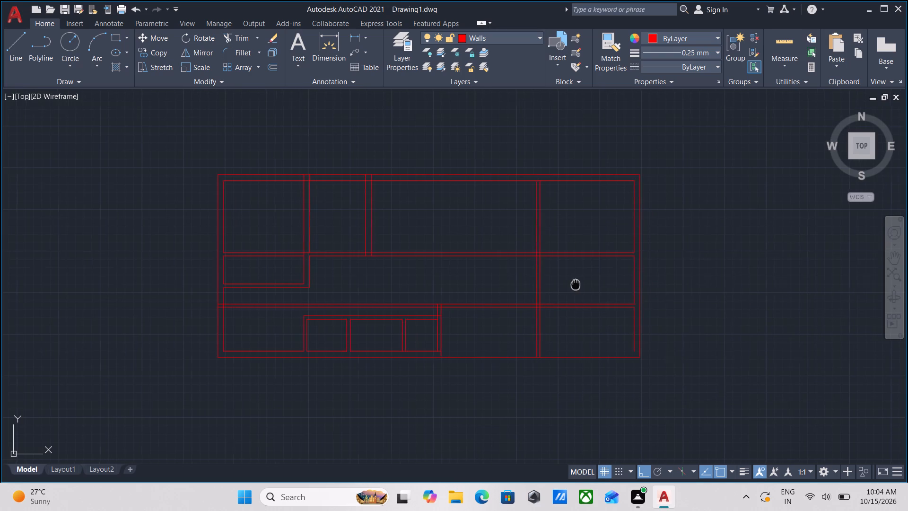
Trim both lines of the lower horizontal partition between the rightmost vertical partition and the right exterior wall.
middle_drag(580, 284, 582, 284)
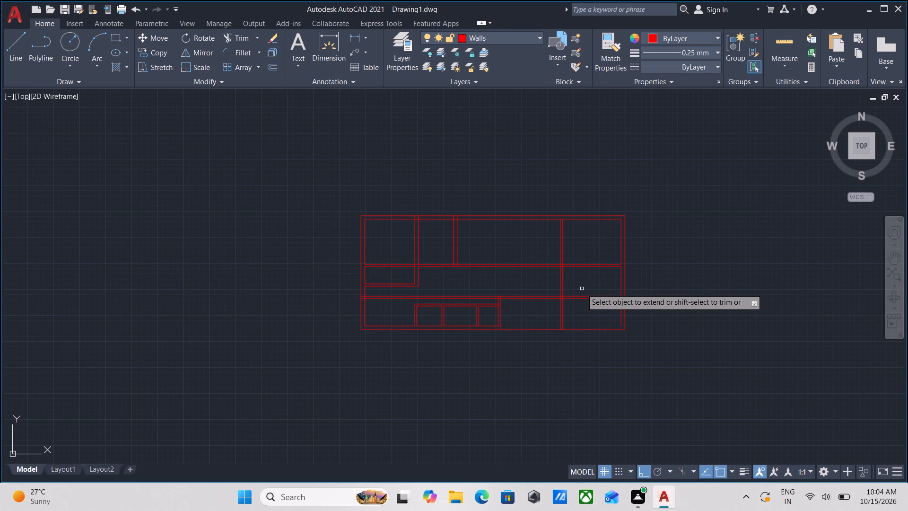
key(Escape)
scroll(533, 313, up, 3)
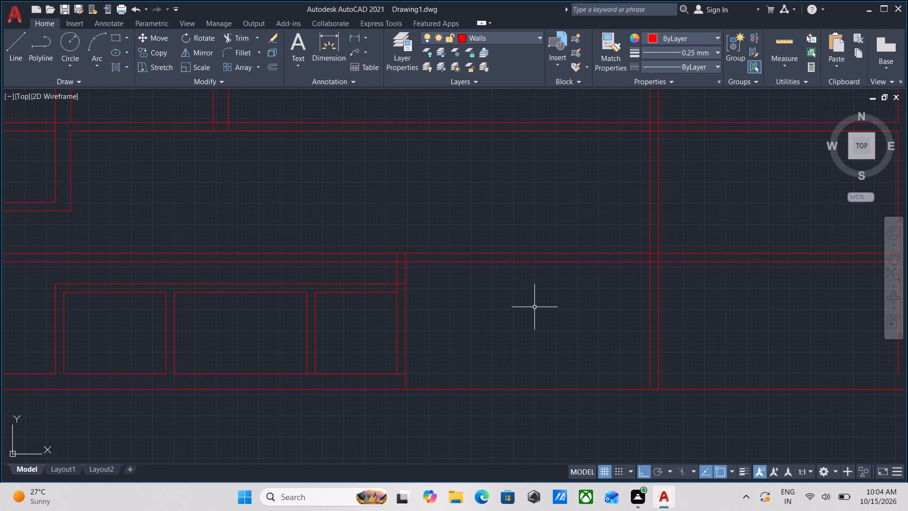
scroll(536, 307, down, 1)
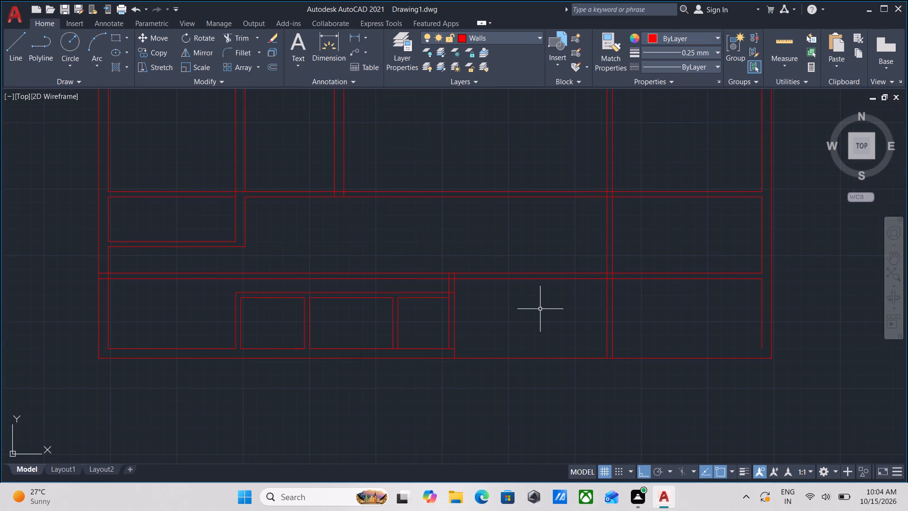
middle_drag(661, 306, 626, 308)
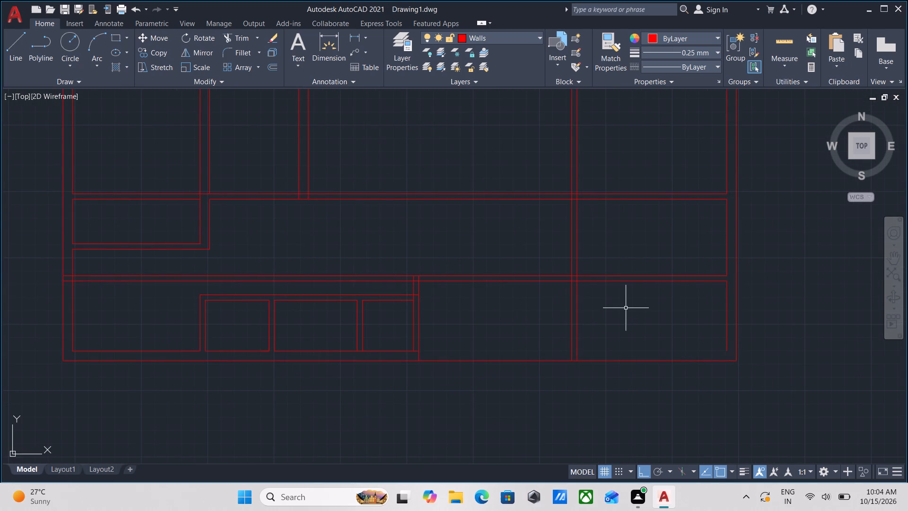
text(tr)
key(Return)
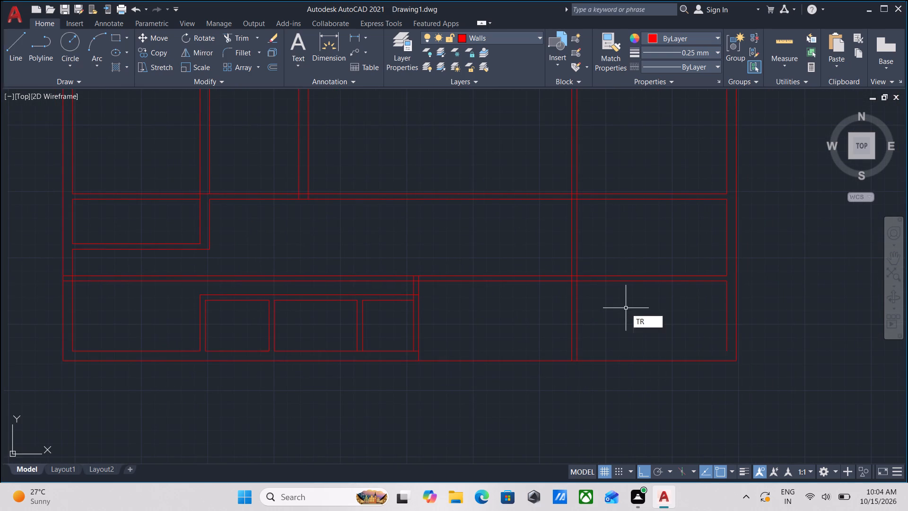
click(626, 308)
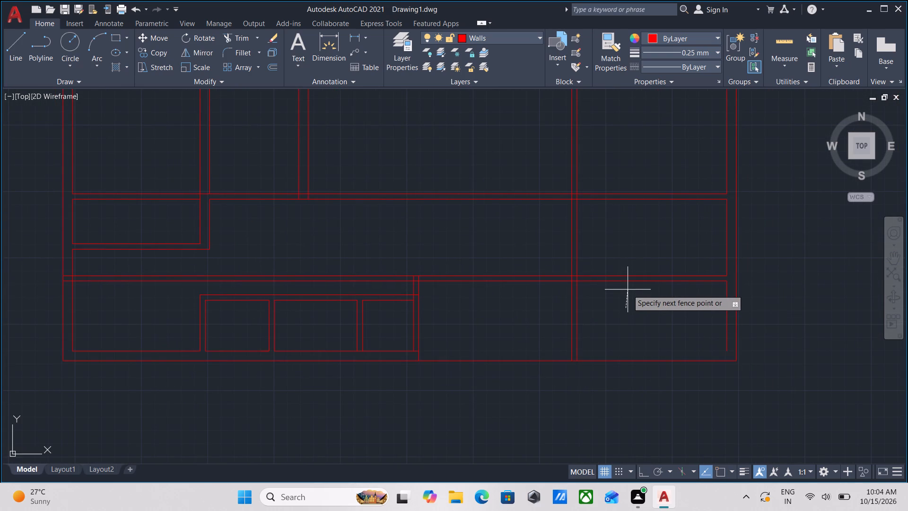
click(633, 241)
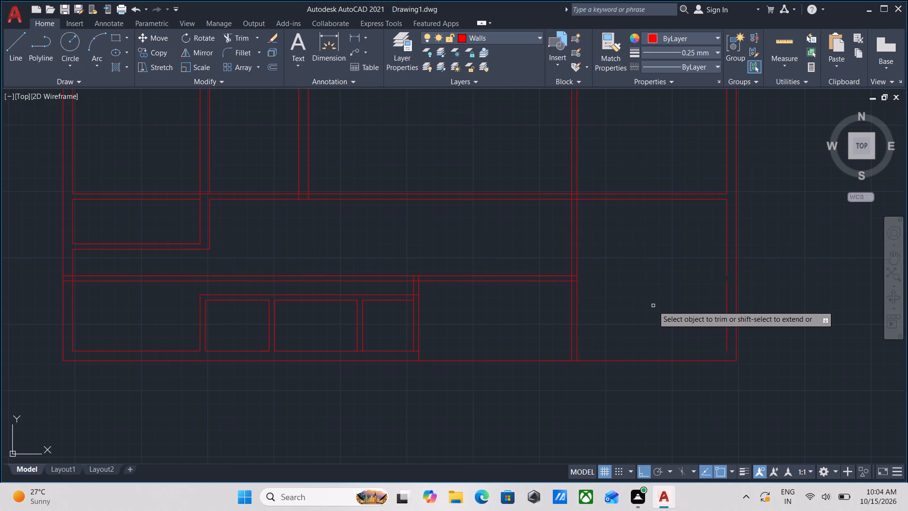
key(Escape)
Extend the upper segment of the right exterior wall's inner line down to the bottom exterior wall's outer line.
middle_drag(656, 301, 644, 311)
text(ex)
key(Return)
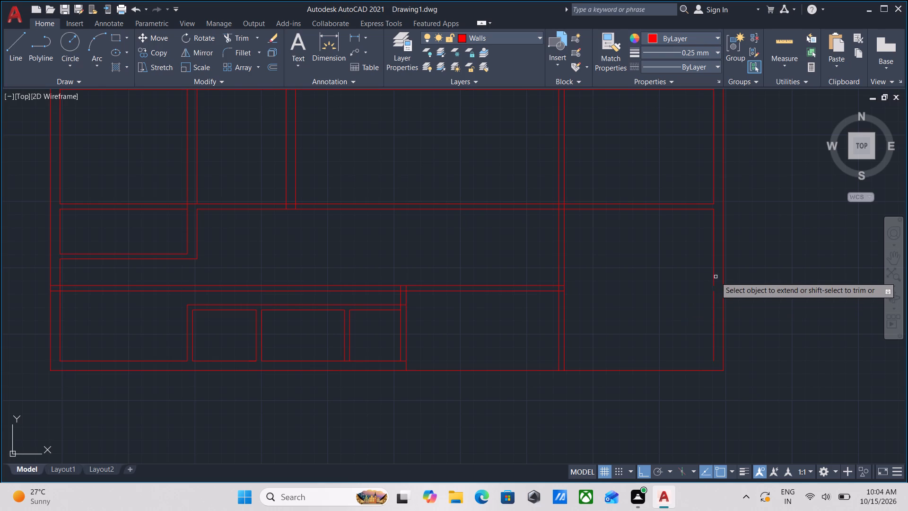
click(713, 279)
scroll(664, 287, down, 1)
middle_drag(664, 287, 667, 302)
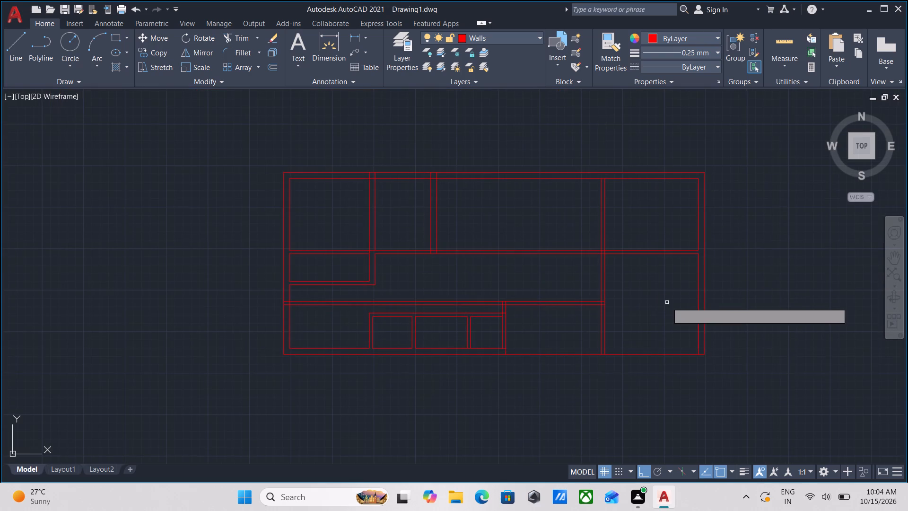
key(Escape)
Trim the bottom exterior line between the two lines of the rightmost vertical partition.
scroll(616, 380, up, 3)
middle_drag(595, 359, 598, 389)
scroll(595, 359, up, 1)
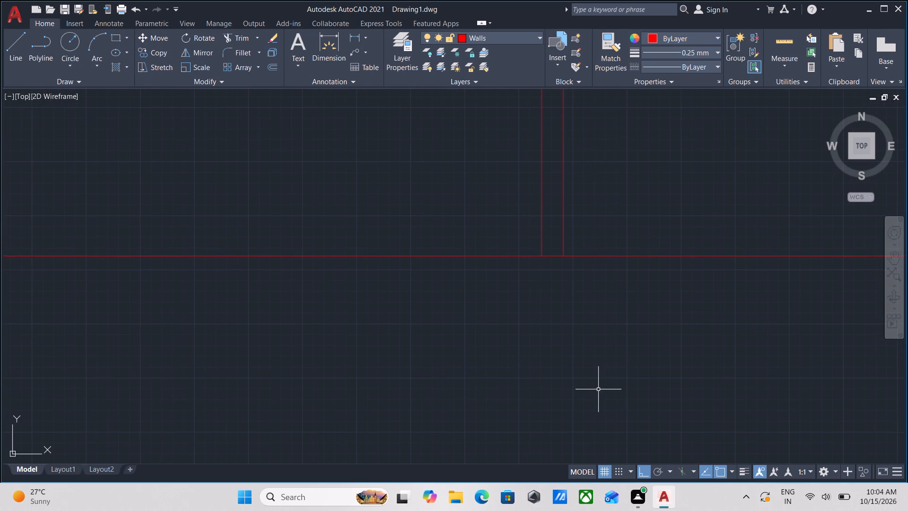
text(tr)
key(Return)
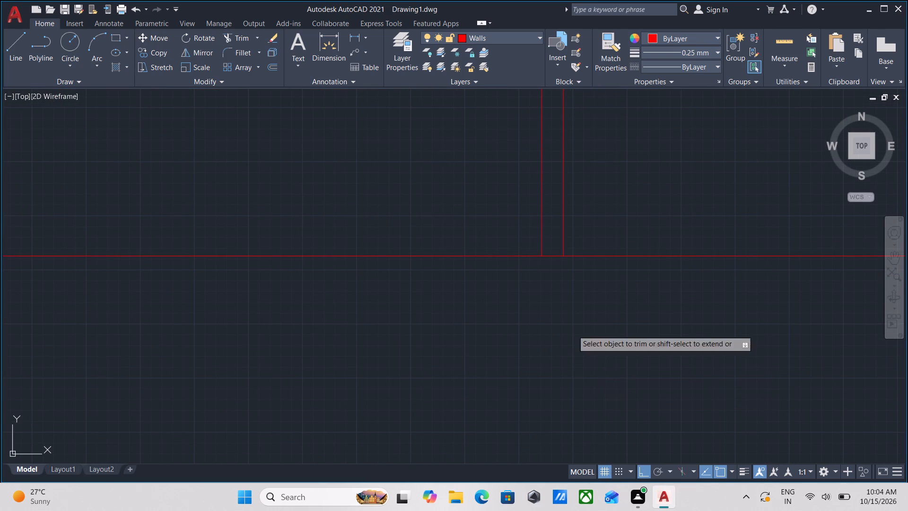
click(543, 266)
click(556, 243)
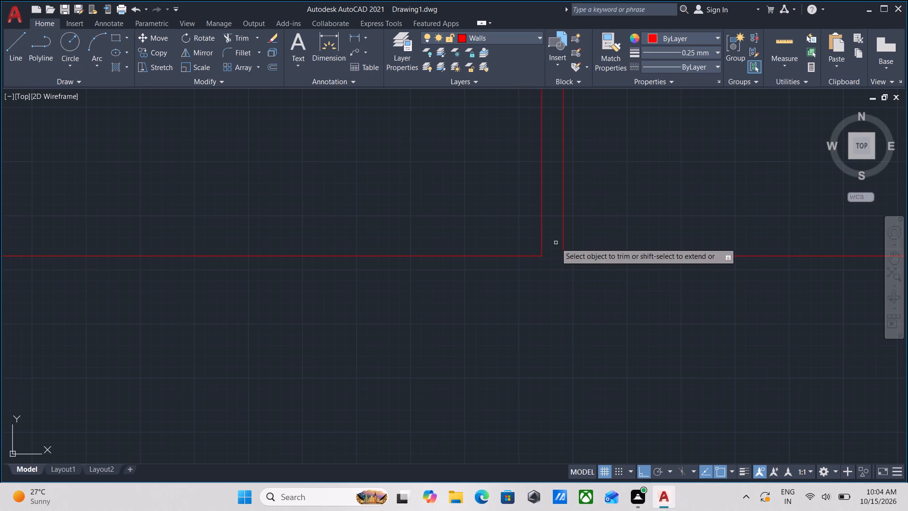
key(Escape)
key(Escape)
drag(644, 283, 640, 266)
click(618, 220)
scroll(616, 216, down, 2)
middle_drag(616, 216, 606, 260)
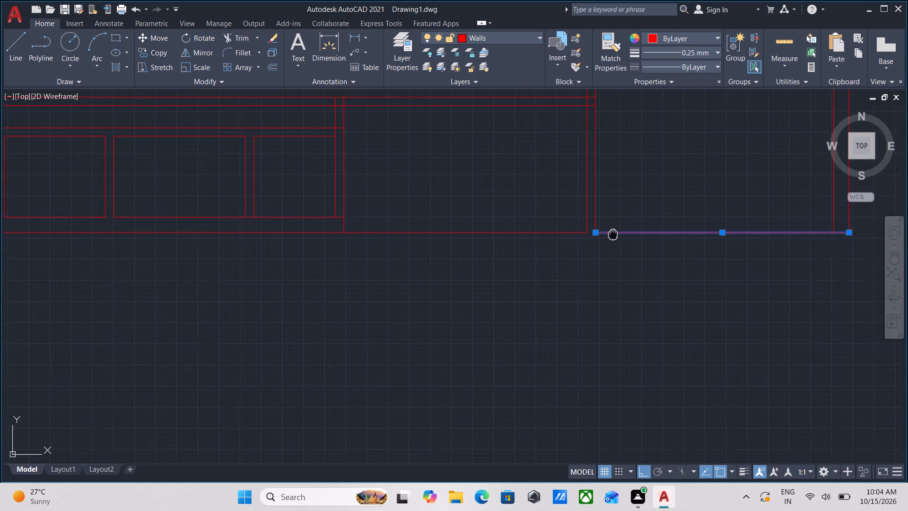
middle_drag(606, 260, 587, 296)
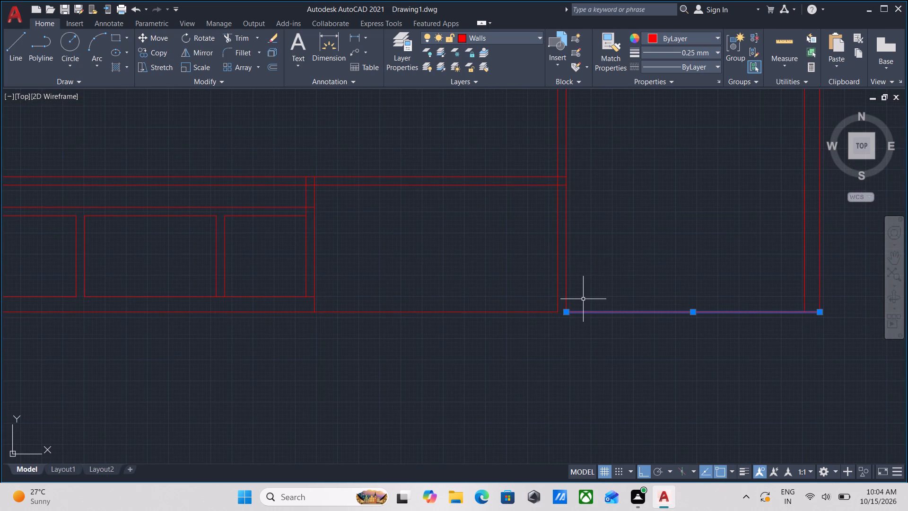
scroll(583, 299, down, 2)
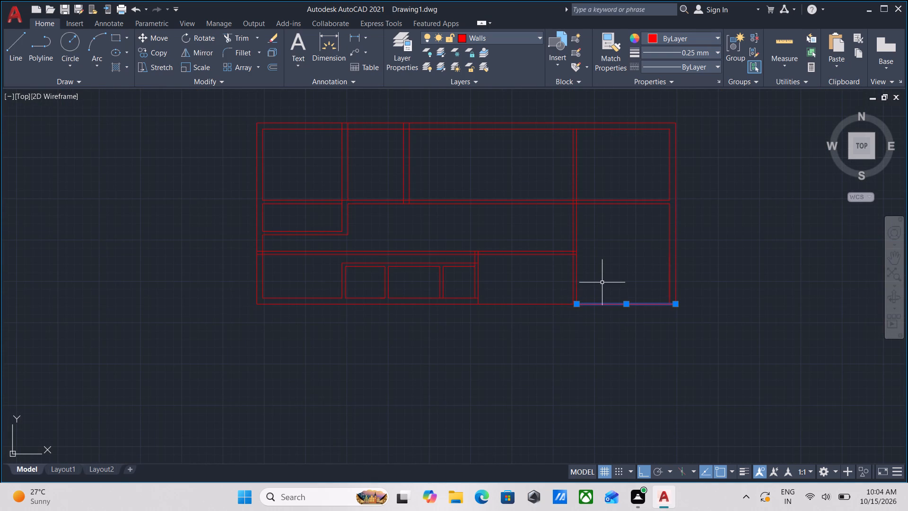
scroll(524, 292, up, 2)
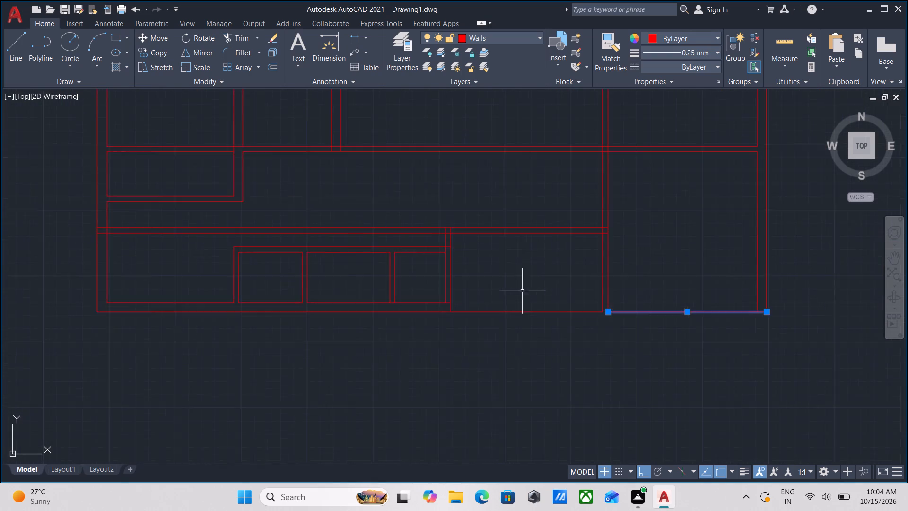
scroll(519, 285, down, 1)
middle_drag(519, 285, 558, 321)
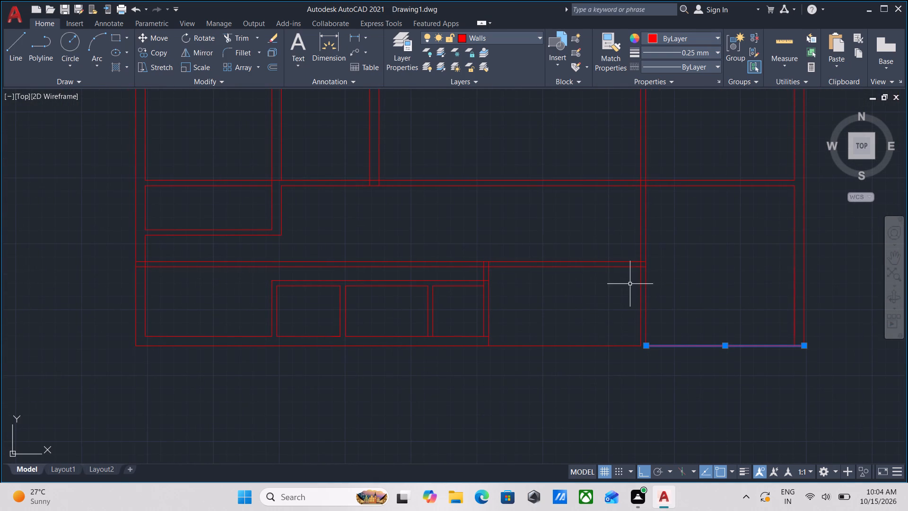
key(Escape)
Measure the width and depth of the lower-row room just before the rightmost vertical partition.
key(m)
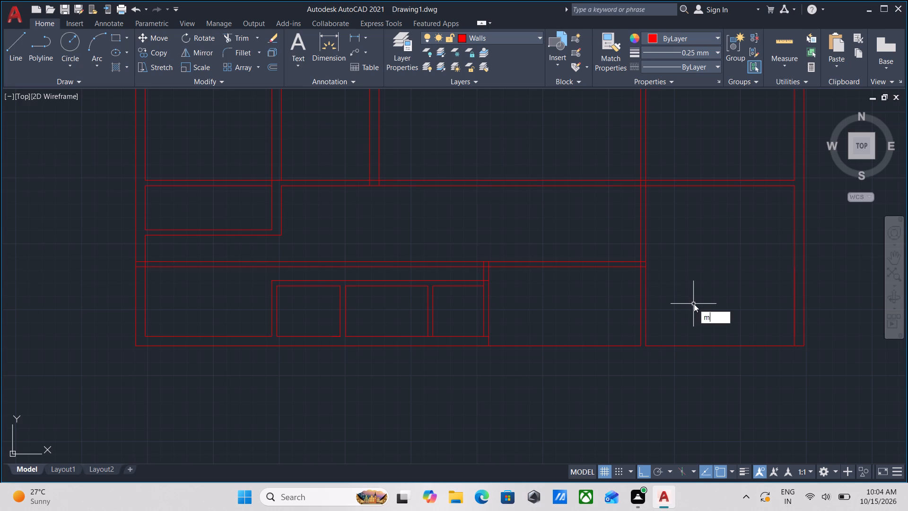
key(e)
key(a)
key(Return)
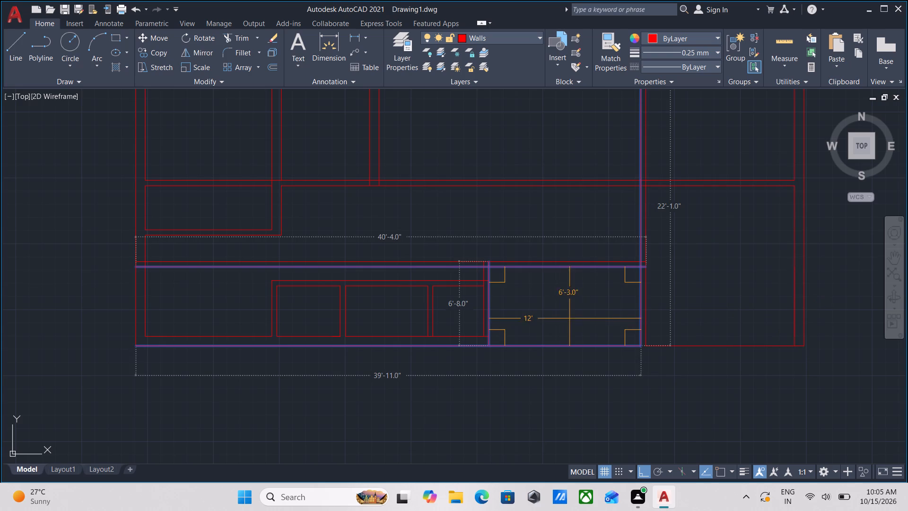
key(Escape)
Offset the right-hand line of the rightmost vertical partition 8' towards the right exterior wall.
scroll(658, 304, up, 2)
click(632, 317)
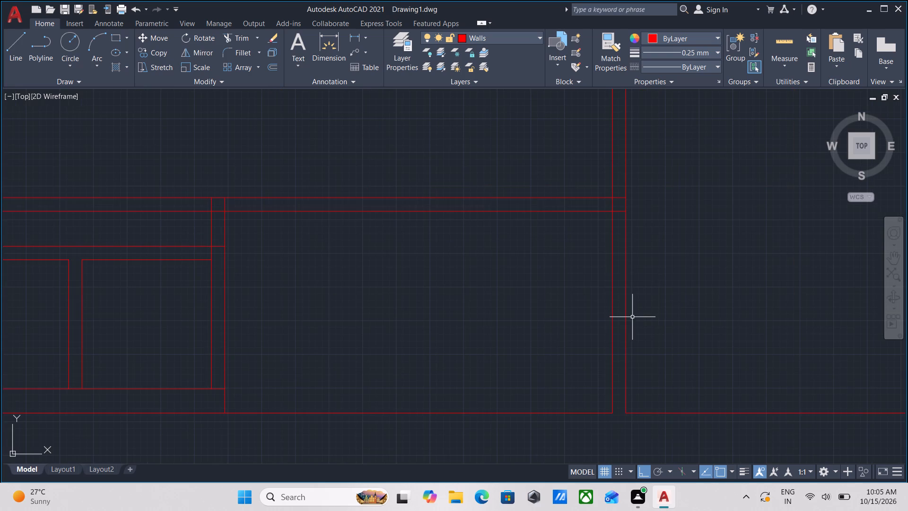
click(622, 304)
scroll(655, 310, down, 2)
middle_drag(646, 321, 618, 352)
middle_drag(645, 338, 636, 355)
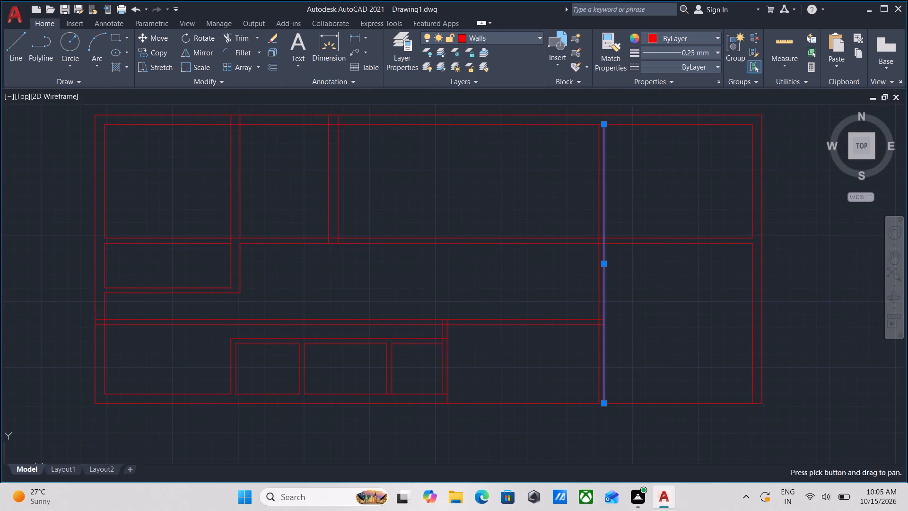
key(o)
key(Return)
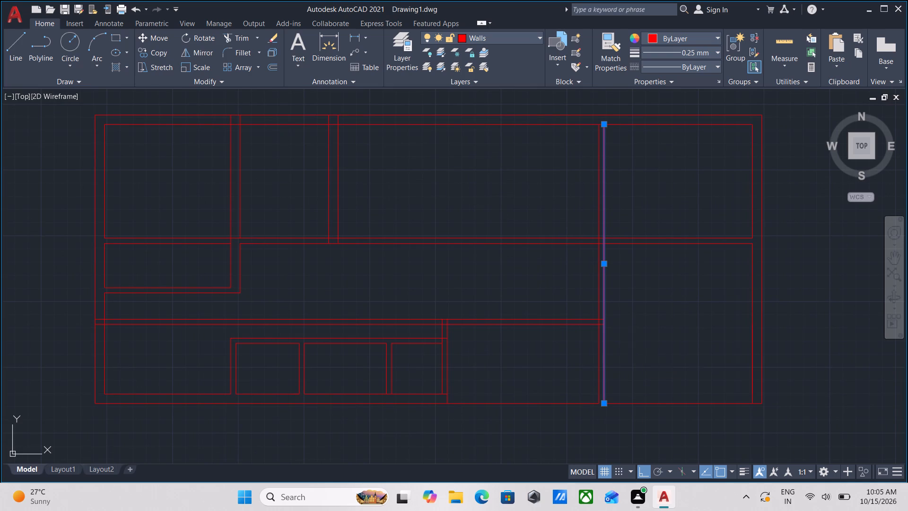
click(605, 353)
click(643, 347)
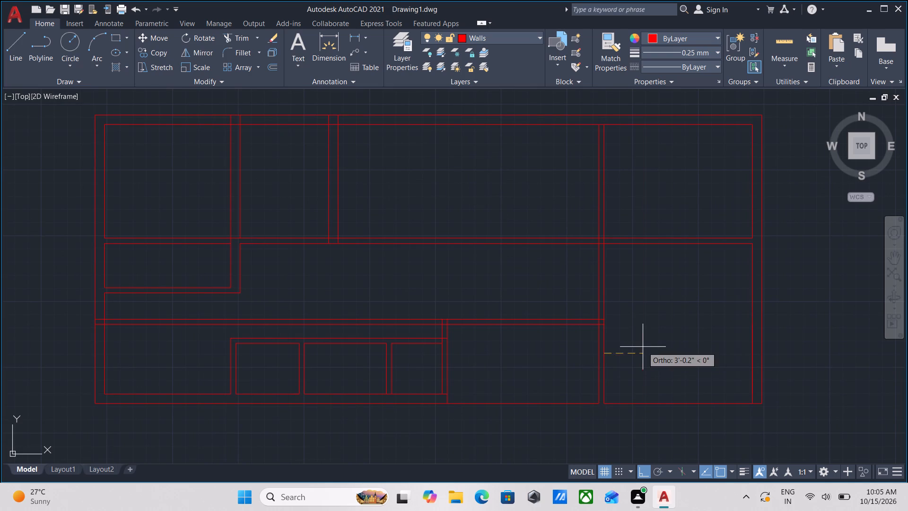
key(8)
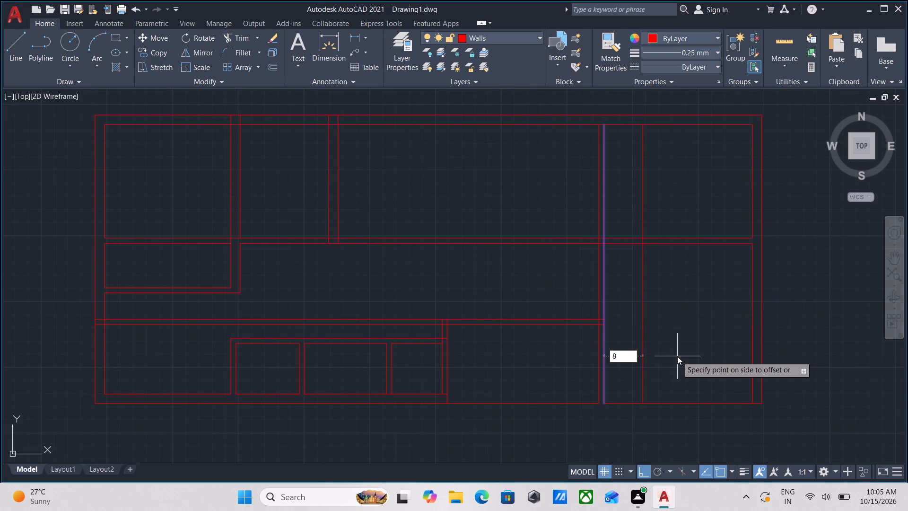
key(apostrophe)
key(Return)
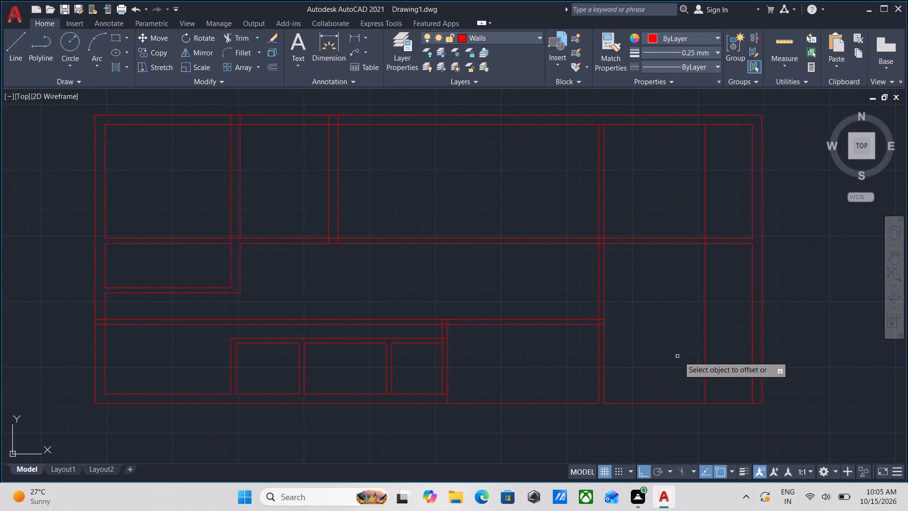
Offset the new vertical line another 9" towards the right exterior wall to form the wall thickness.
click(707, 351)
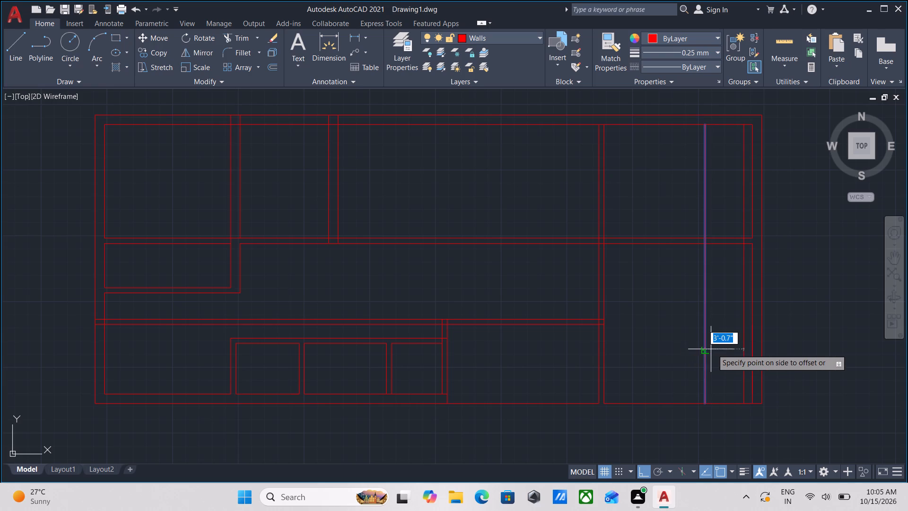
key(9)
key(Return)
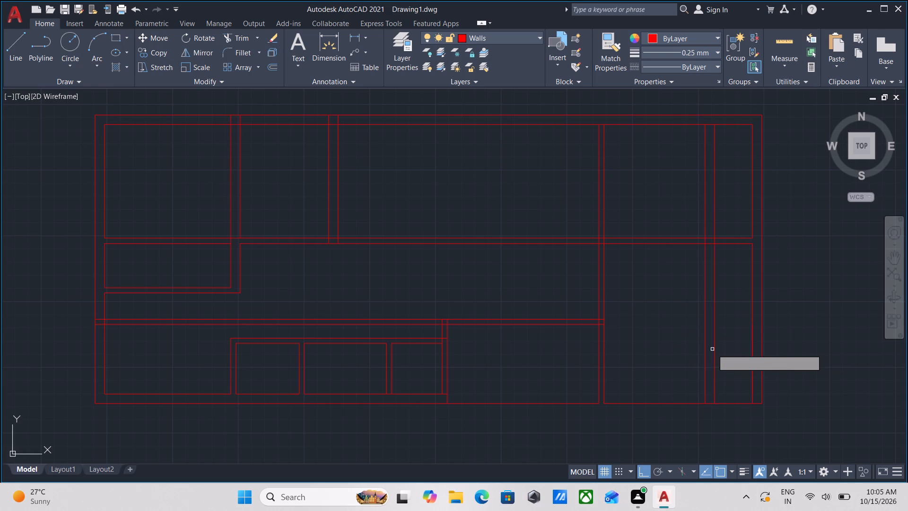
key(Escape)
Trim the bottom exterior line and both middle horizontal partition lines between the new vertical wall and the old right exterior wall.
middle_drag(717, 364, 704, 331)
scroll(704, 331, down, 1)
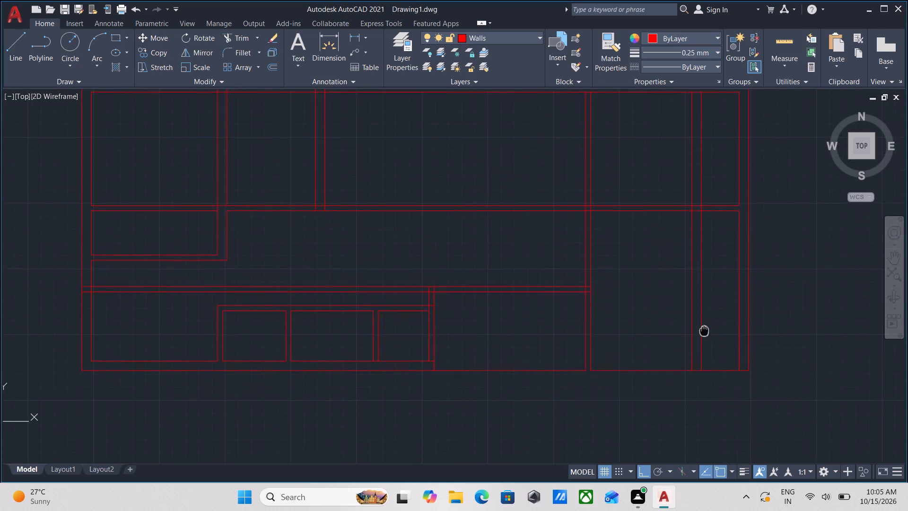
text(tr)
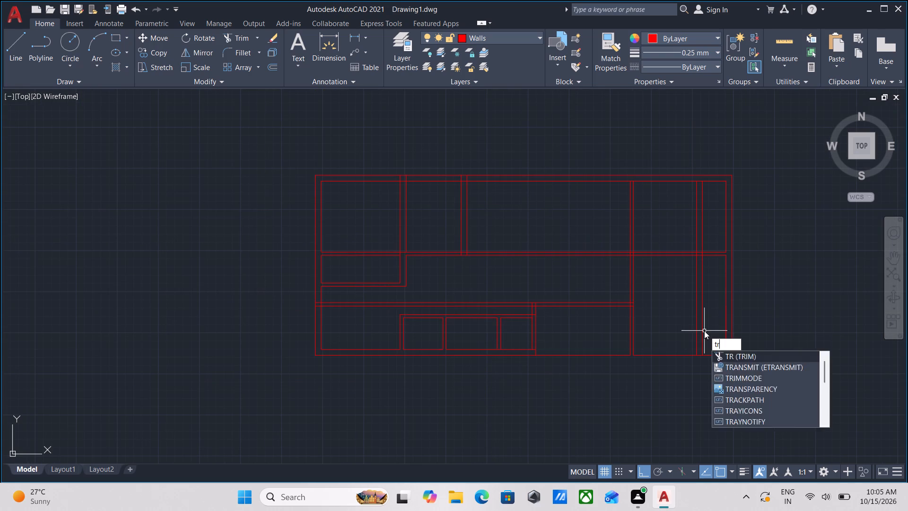
key(Return)
click(715, 370)
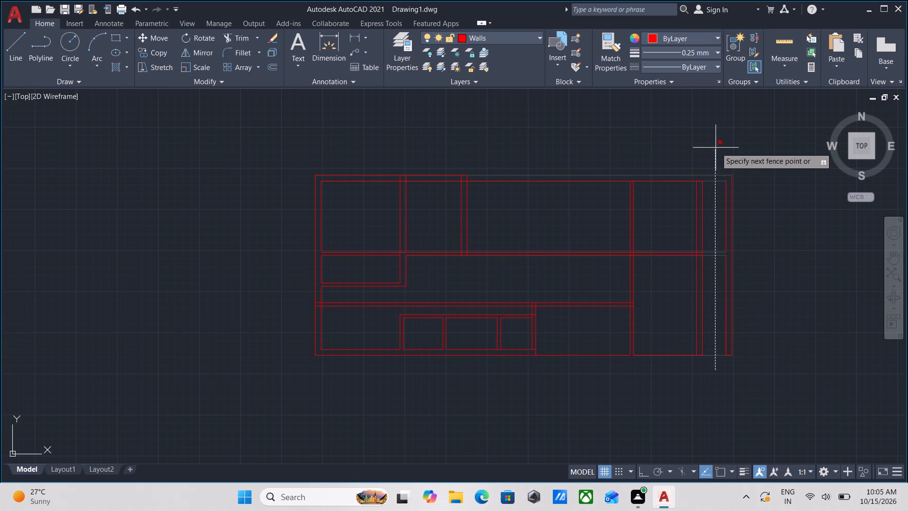
click(715, 205)
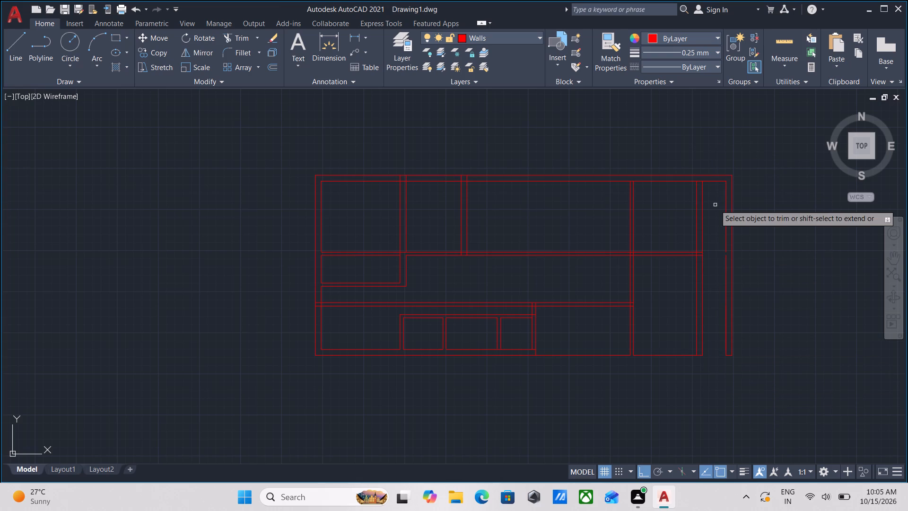
Trim away both vertical lines of the old right exterior wall and its leftover pieces at the bottom corner.
click(715, 205)
click(753, 204)
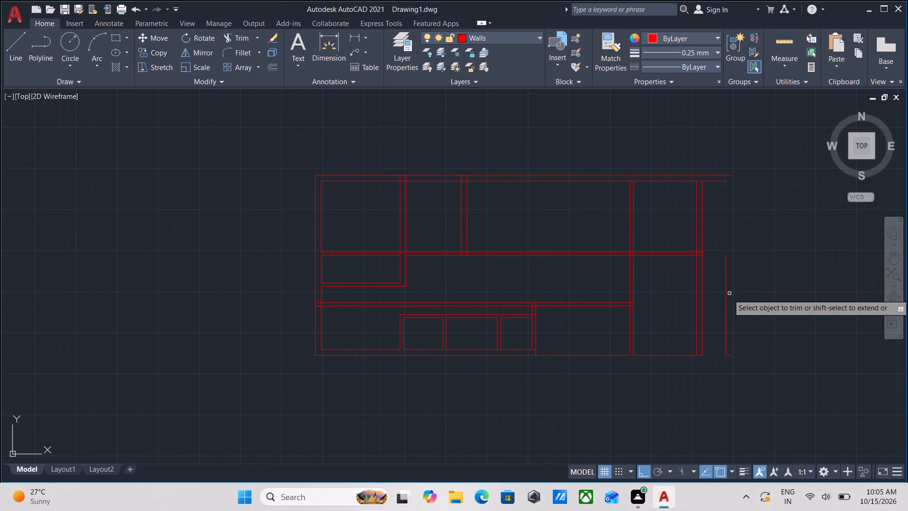
click(717, 300)
click(742, 300)
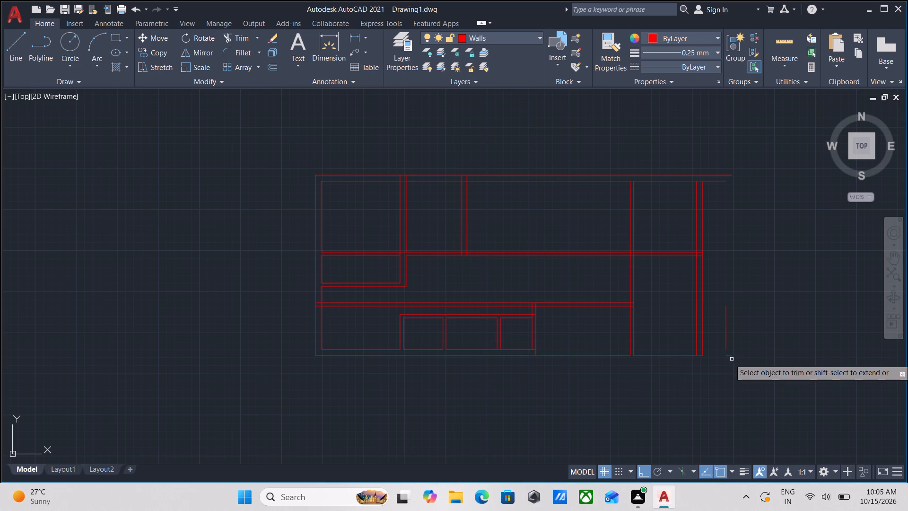
click(732, 359)
click(720, 310)
middle_drag(729, 255, 722, 300)
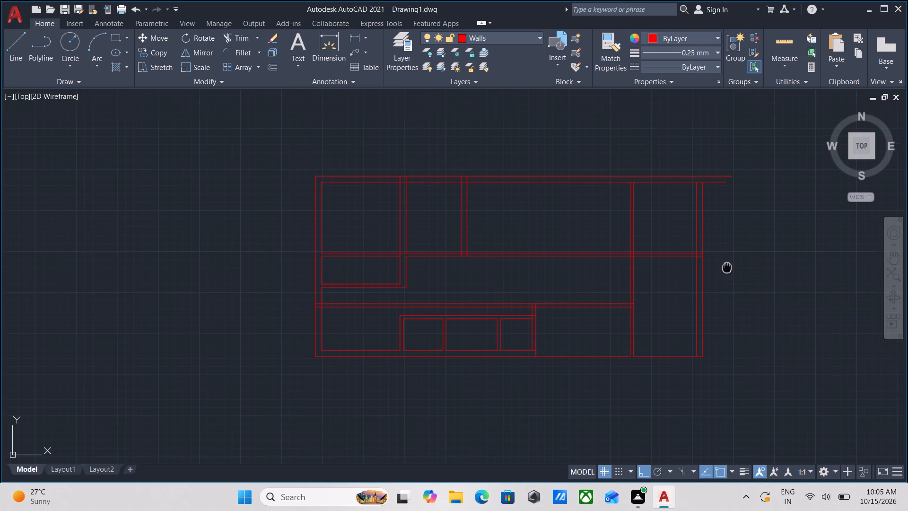
middle_drag(722, 300, 716, 343)
scroll(717, 335, down, 1)
scroll(717, 335, up, 1)
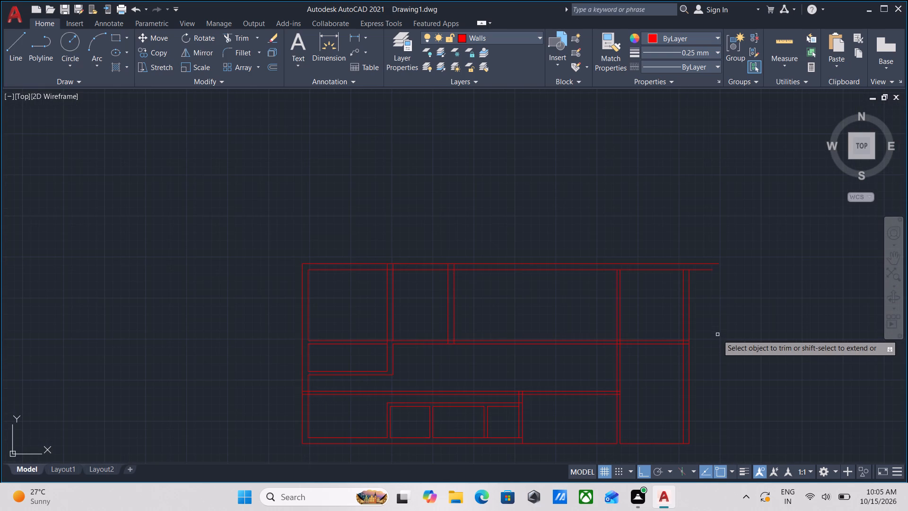
Extend both vertical lines of the new right exterior wall up to the outer line of the top exterior wall.
key(Escape)
text(ex)
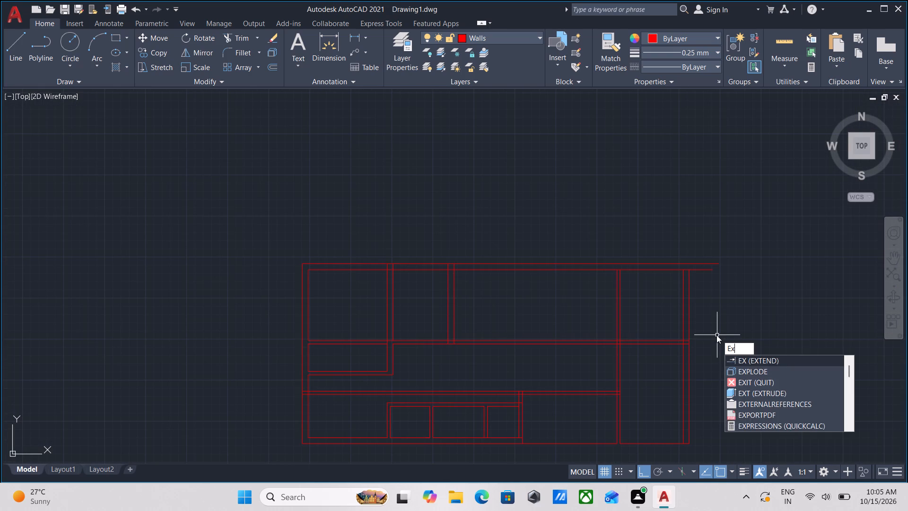
key(Return)
scroll(681, 277, up, 2)
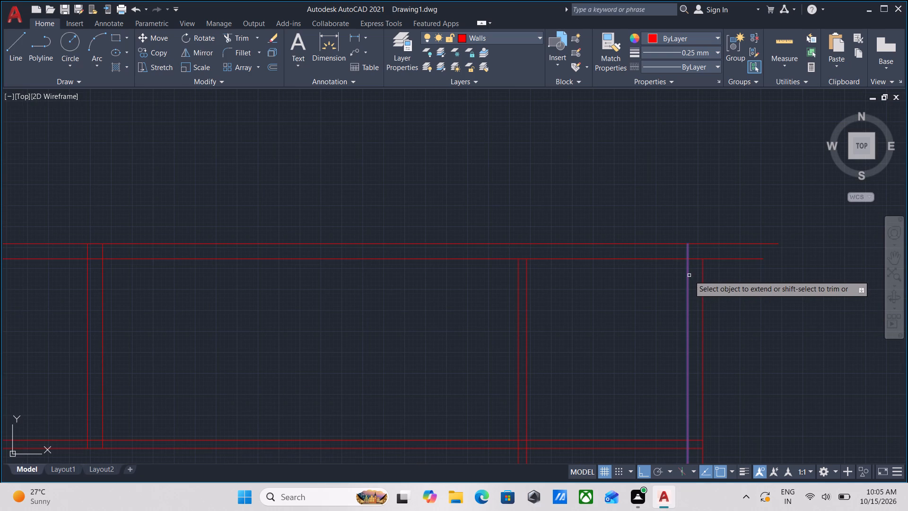
click(689, 275)
click(701, 275)
scroll(726, 271, down, 3)
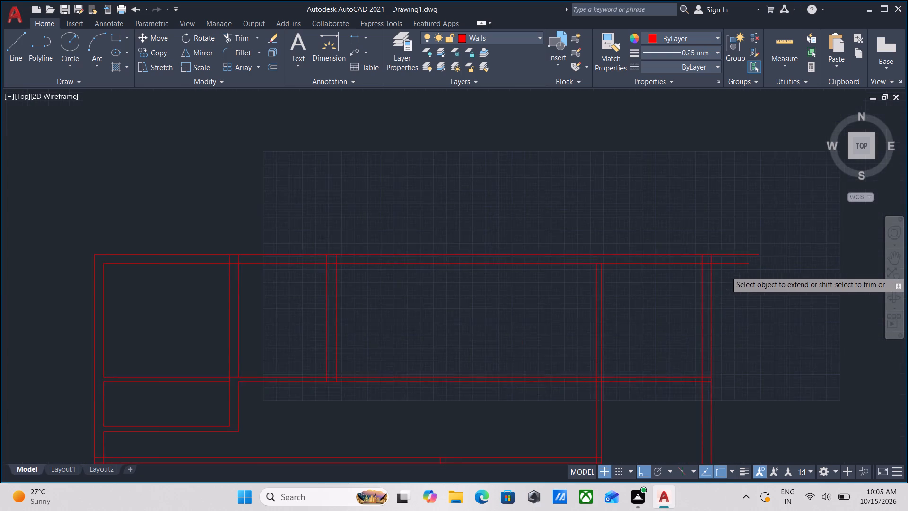
scroll(740, 320, down, 1)
middle_drag(738, 320, 710, 262)
key(Escape)
middle_drag(709, 257, 707, 288)
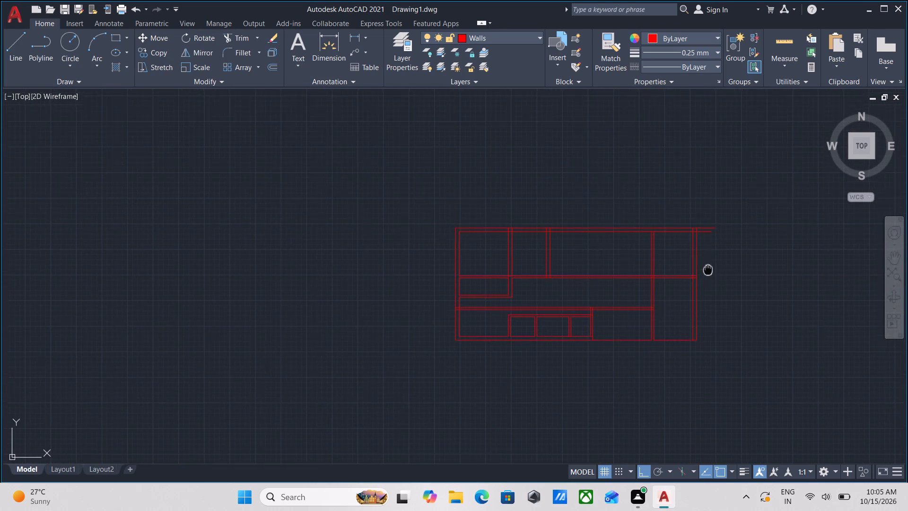
middle_drag(707, 288, 707, 291)
Trim both top exterior wall lines where they overhang beyond the new right exterior wall.
key(r)
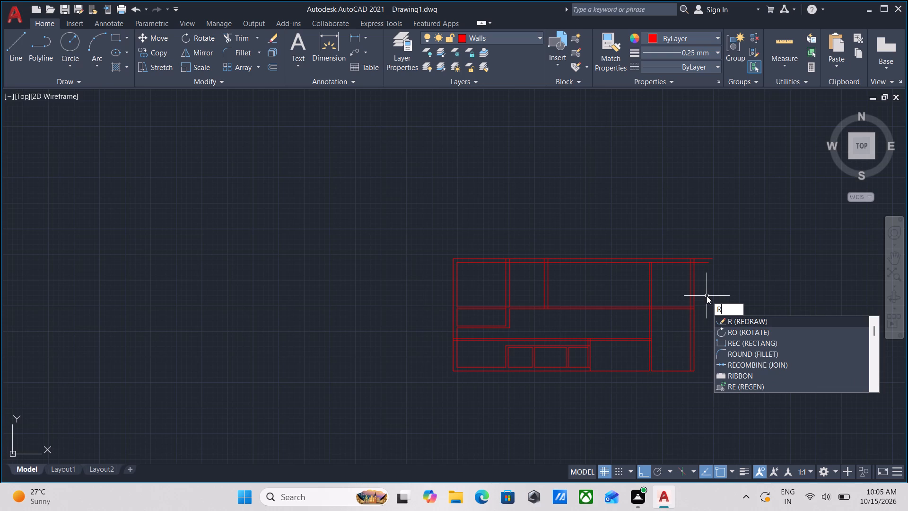
key(BackSpace)
text(tr)
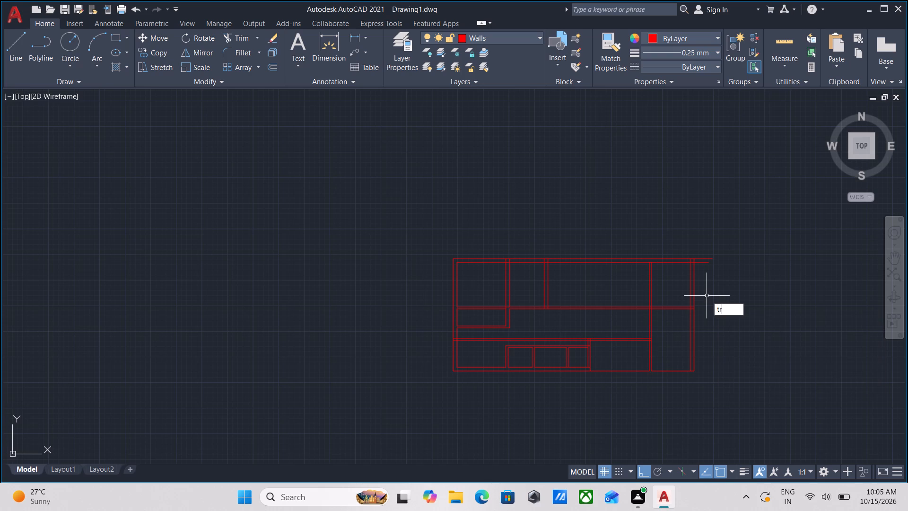
key(Return)
scroll(700, 282, up, 2)
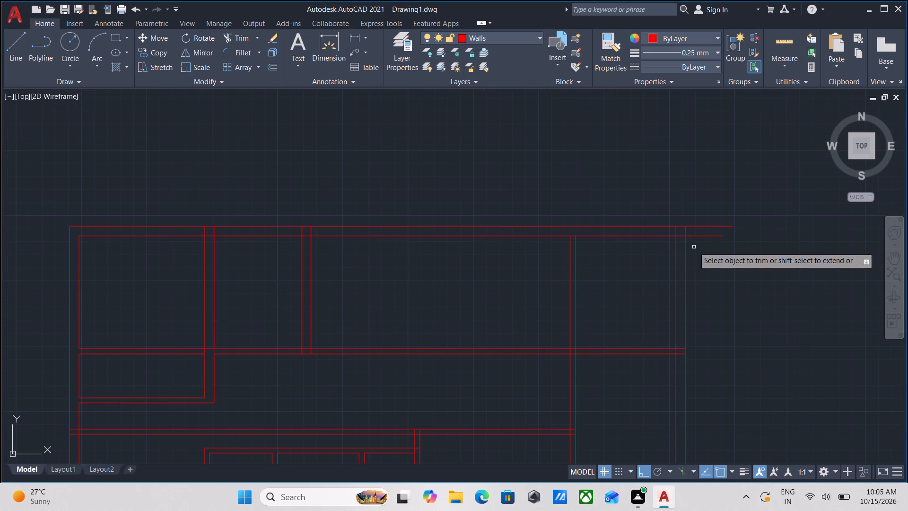
click(694, 247)
click(697, 200)
Trim the overlapping inner lines at the top-right wall corner and the inner top-wall line between the rightmost partition's two lines.
scroll(680, 240, up, 1)
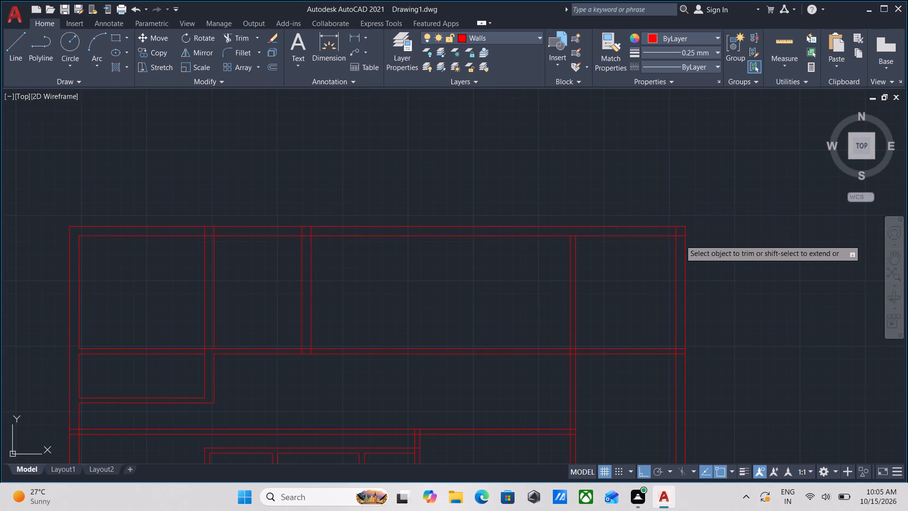
scroll(680, 240, up, 1)
click(680, 240)
click(680, 219)
click(679, 220)
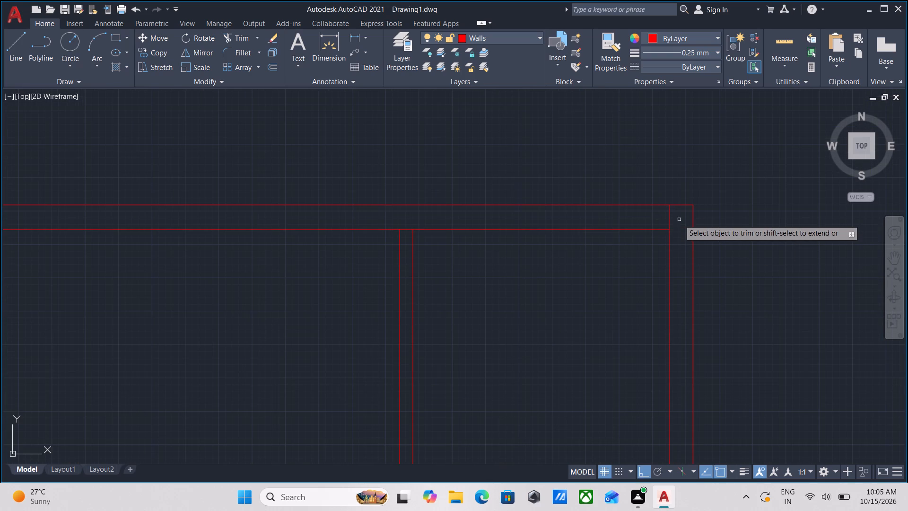
click(636, 220)
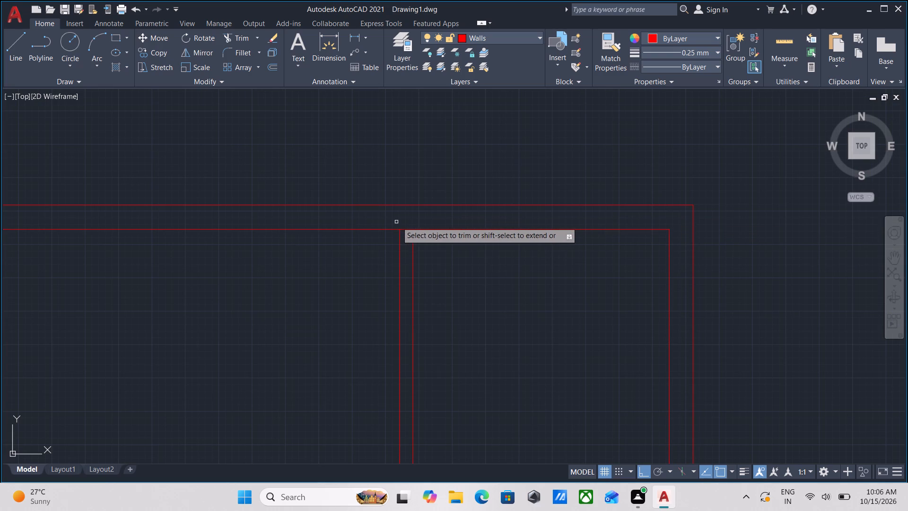
click(405, 222)
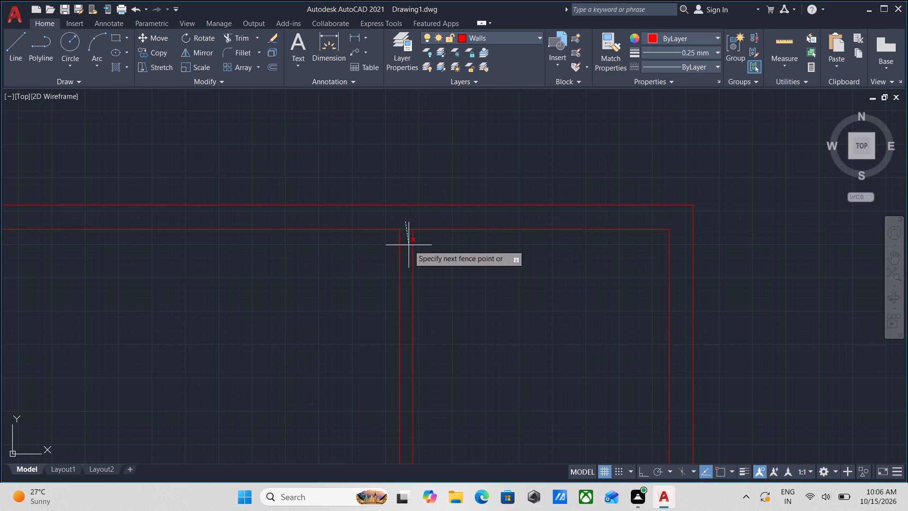
click(409, 245)
key(Escape)
Offset the bottom exterior line between the rightmost partition and the right exterior wall 12'9" upward.
scroll(527, 290, down, 2)
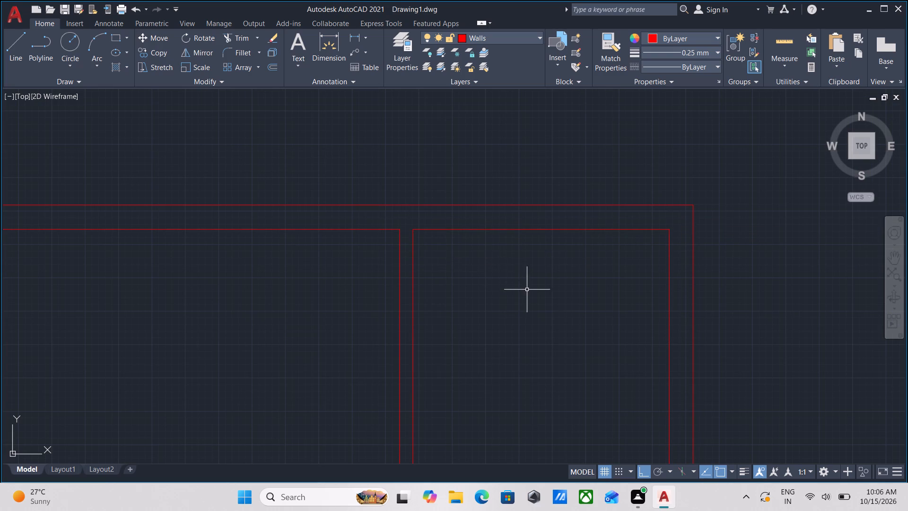
scroll(527, 290, down, 2)
middle_drag(534, 300, 547, 233)
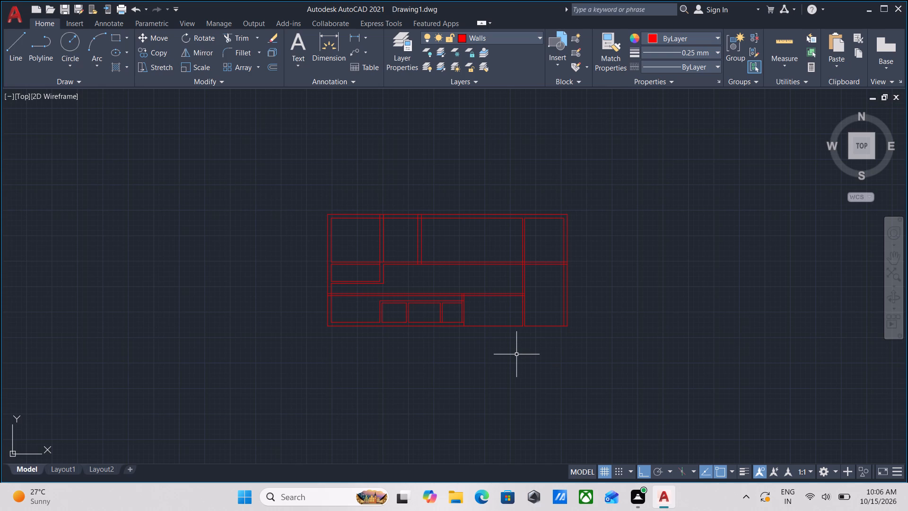
scroll(534, 344, up, 2)
click(569, 323)
click(549, 272)
middle_drag(549, 272, 548, 280)
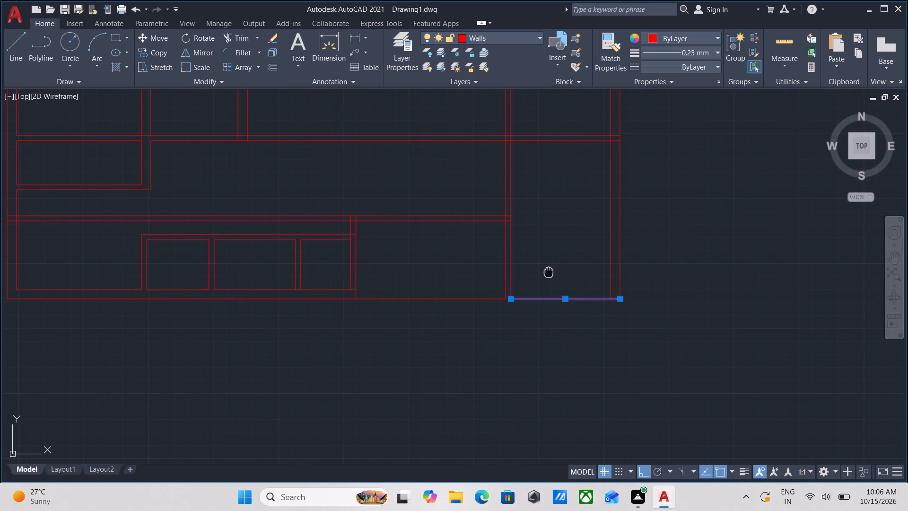
middle_drag(548, 280, 548, 312)
key(o)
key(Return)
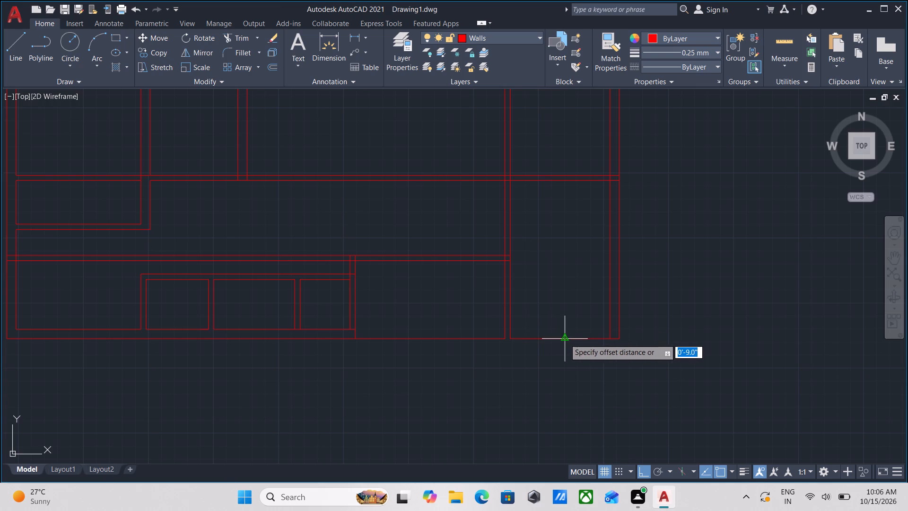
click(566, 339)
click(572, 280)
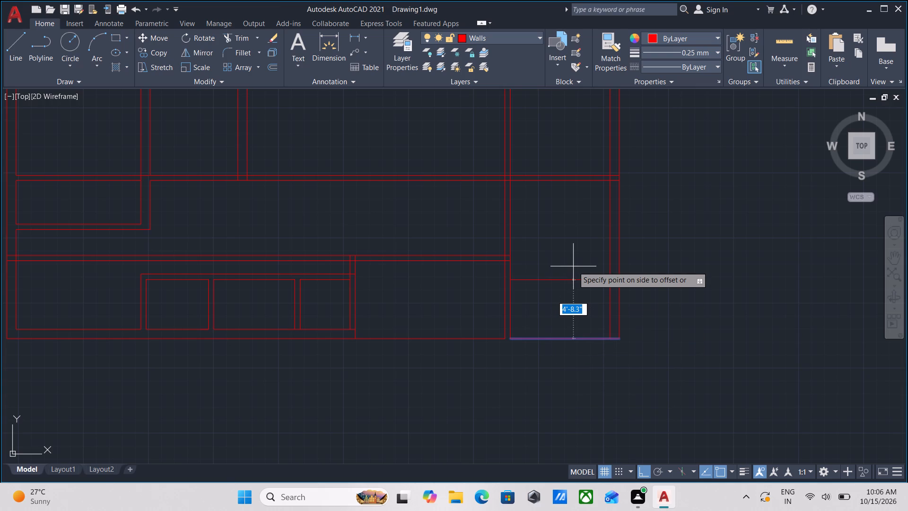
text(12')
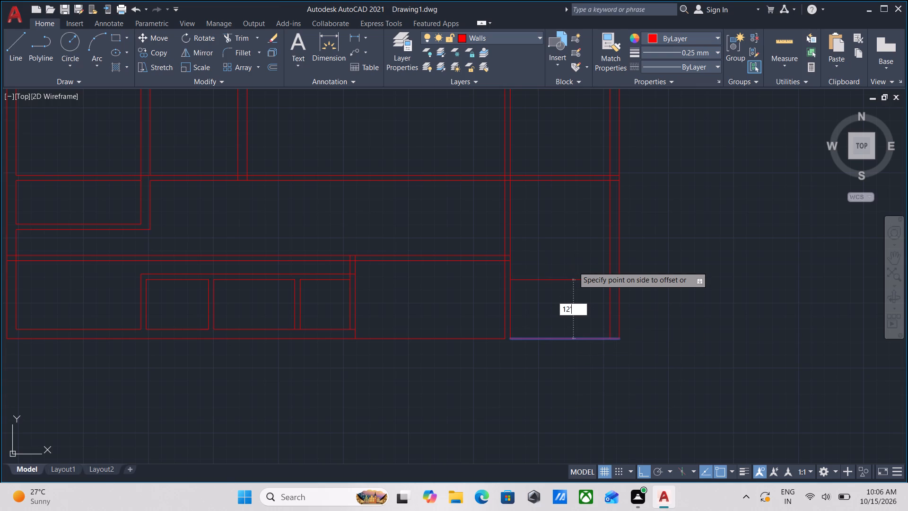
key(9)
key(Return)
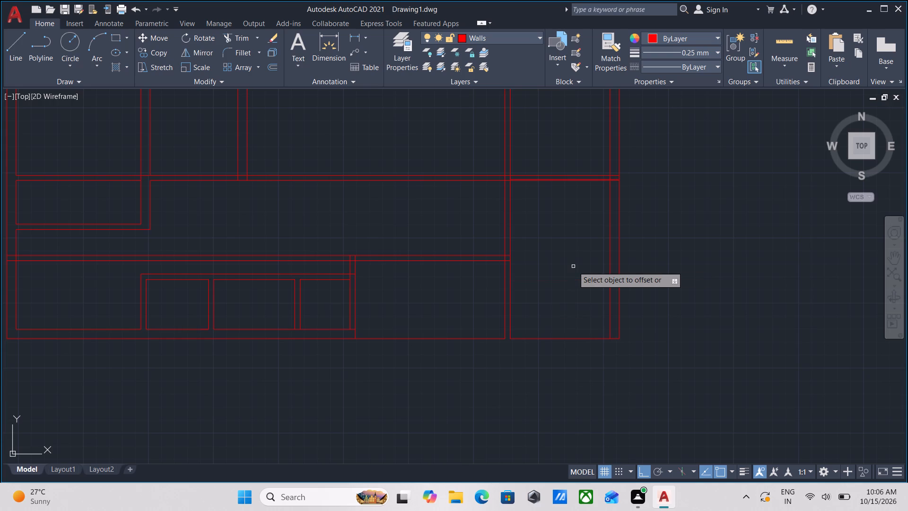
Start another offset from the new horizontal line between the two middle partition lines.
scroll(555, 181, up, 2)
scroll(501, 185, up, 3)
middle_drag(486, 187, 487, 215)
scroll(487, 215, down, 1)
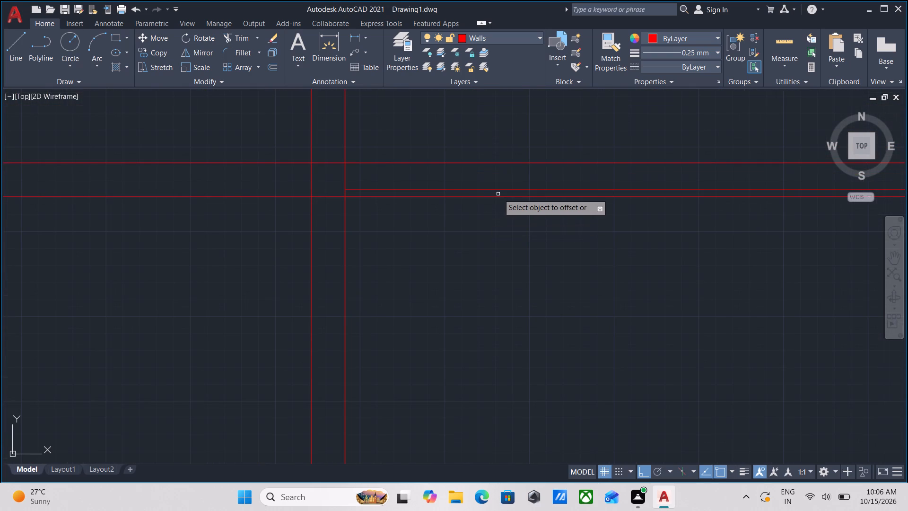
click(509, 188)
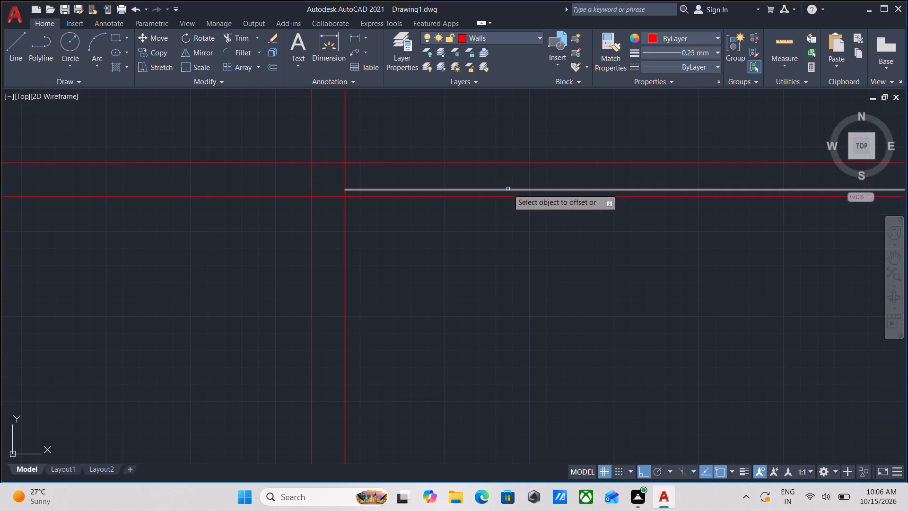
click(507, 190)
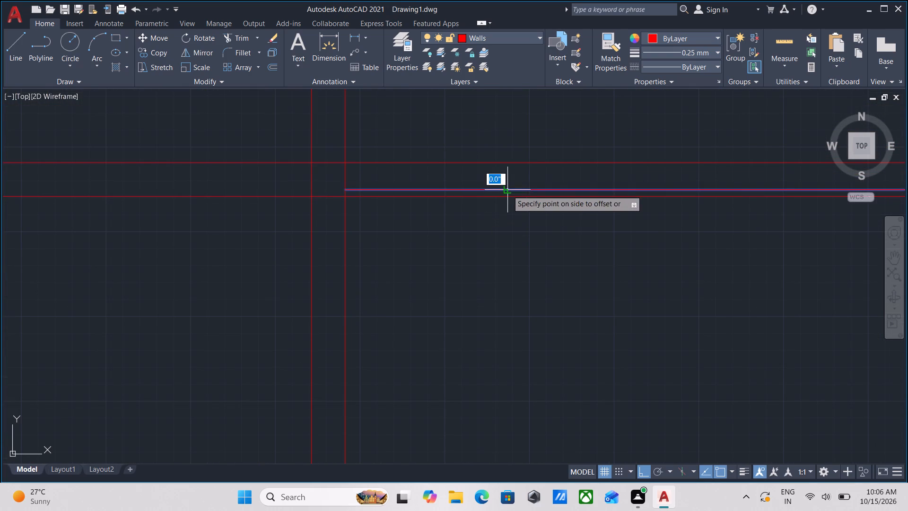
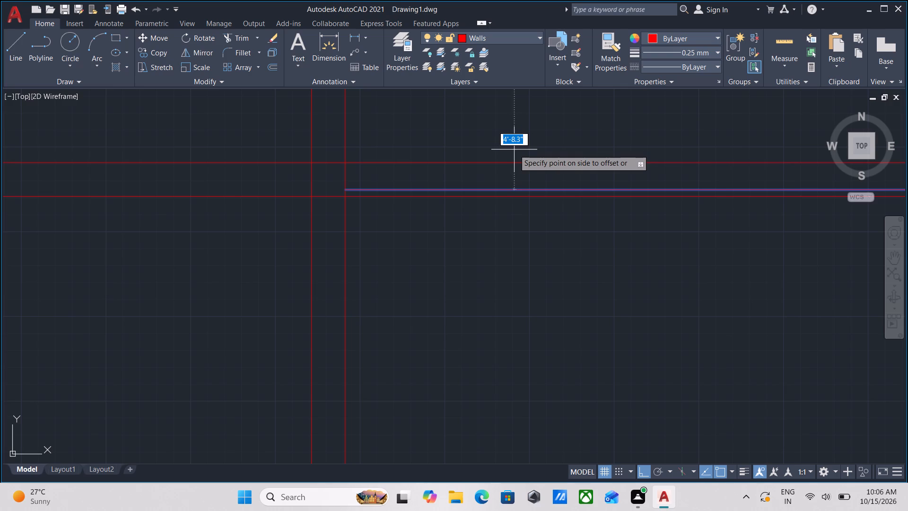
Offset the new horizontal line 5" upward to form the second face of the right-hand room's partition.
key(5)
key(Return)
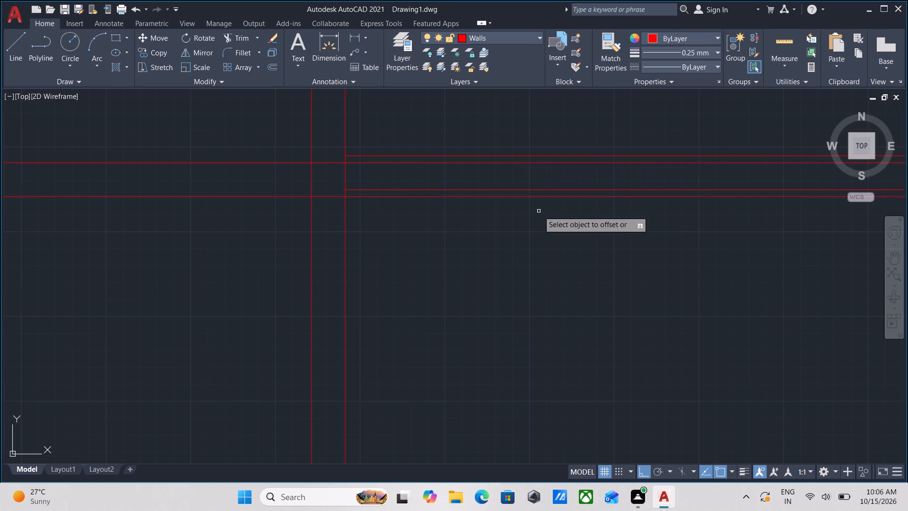
key(Escape)
Trim the two long horizontal partition lines where they run past the rightmost vertical partition into the right-hand room.
scroll(425, 192, up, 2)
middle_drag(418, 203, 418, 214)
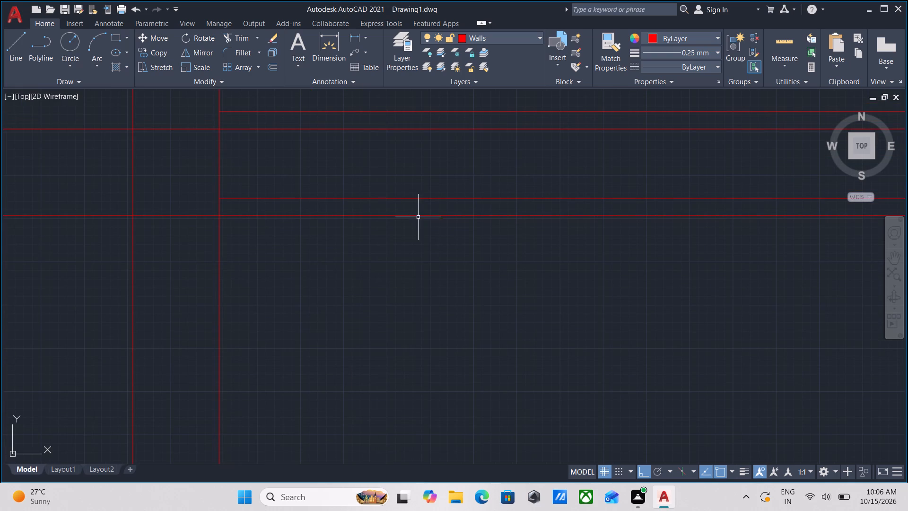
text(tr)
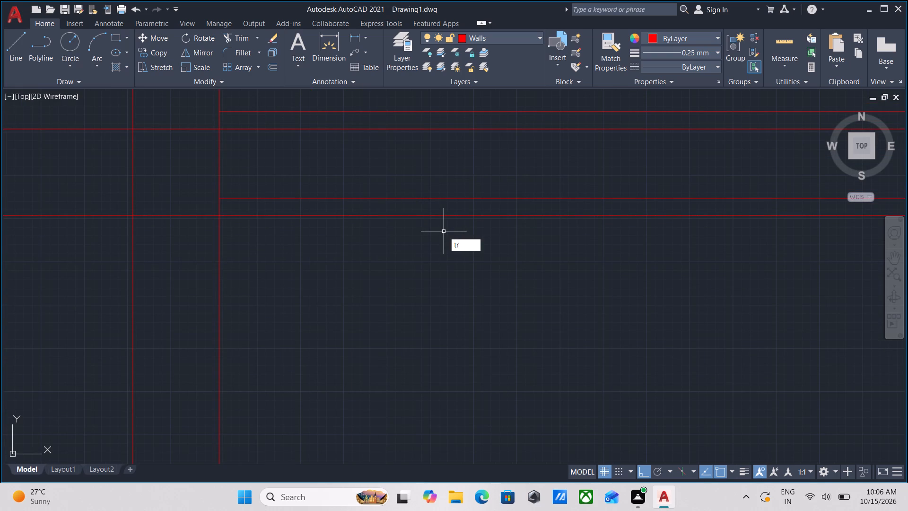
key(Return)
click(443, 235)
click(443, 209)
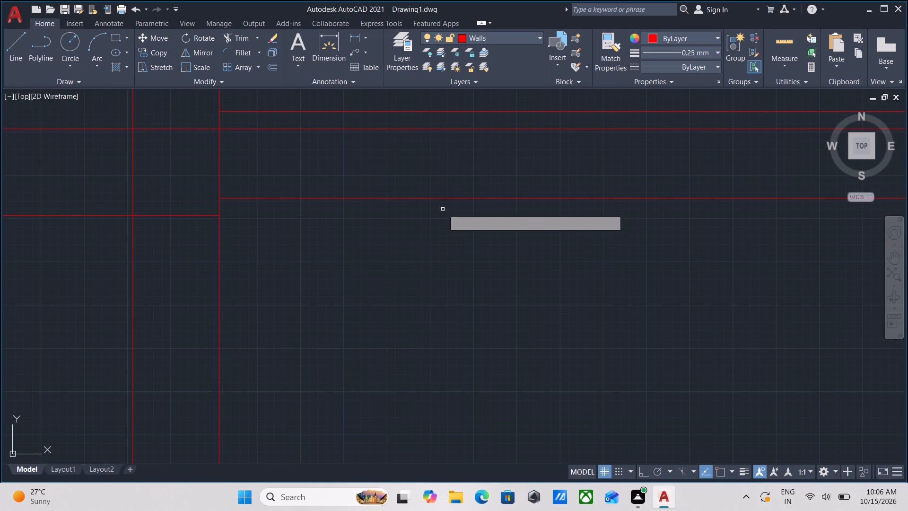
middle_drag(455, 146, 446, 217)
click(446, 216)
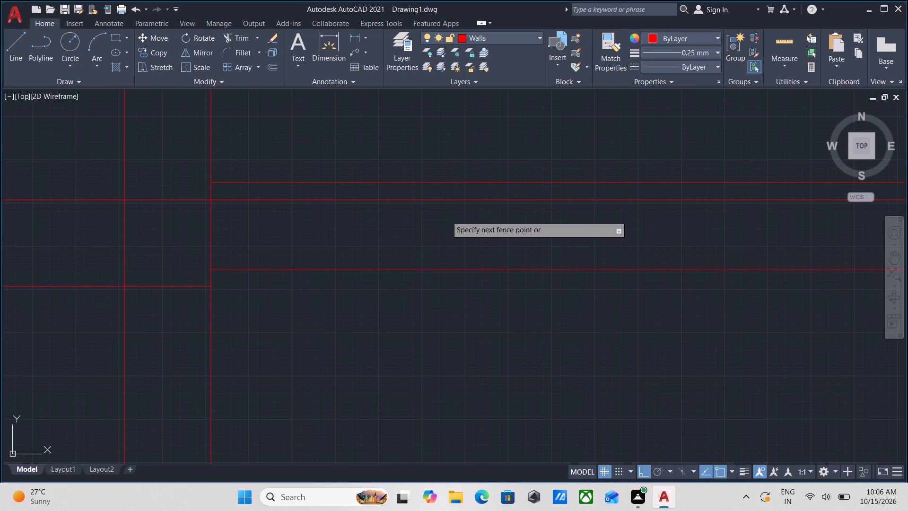
click(451, 191)
Trim the new partition's lines inside the right exterior wall and the wall's inner line between the partition's two faces.
scroll(431, 211, down, 3)
scroll(489, 283, down, 3)
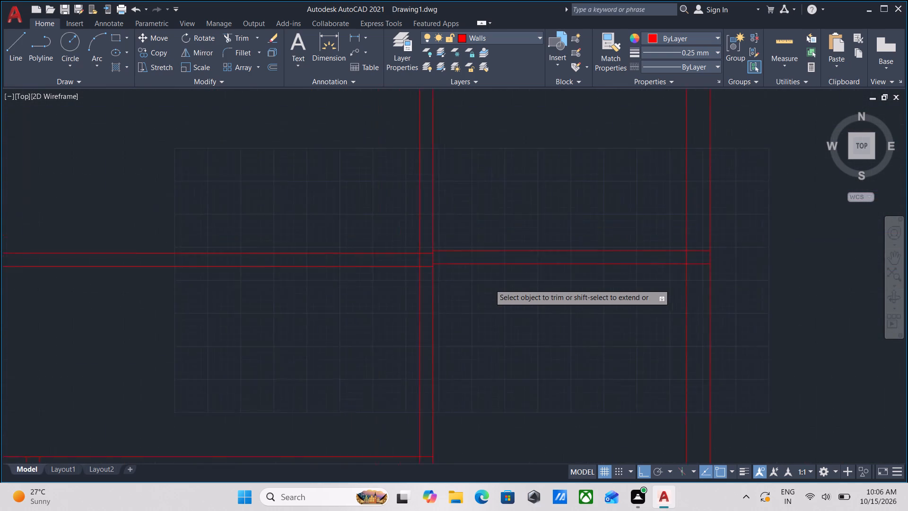
scroll(510, 290, down, 1)
middle_drag(509, 289, 509, 264)
scroll(559, 254, up, 2)
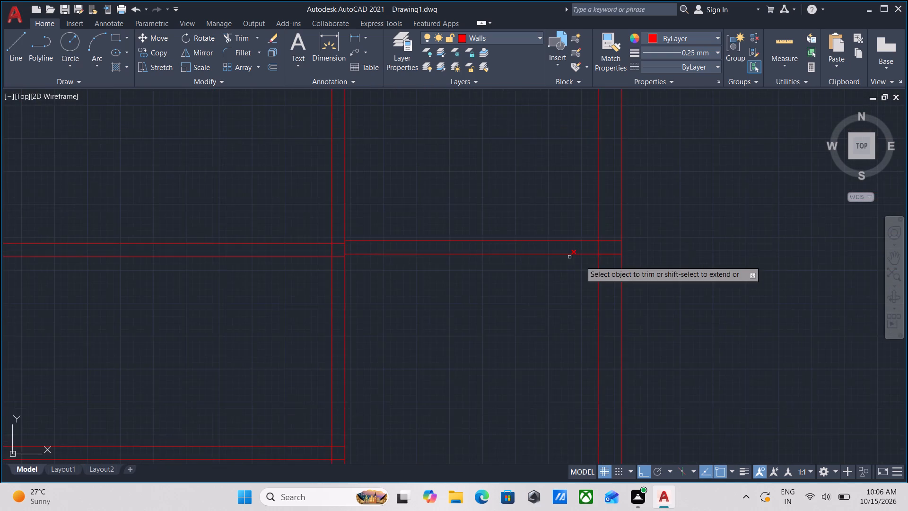
scroll(583, 260, up, 3)
click(663, 258)
click(675, 144)
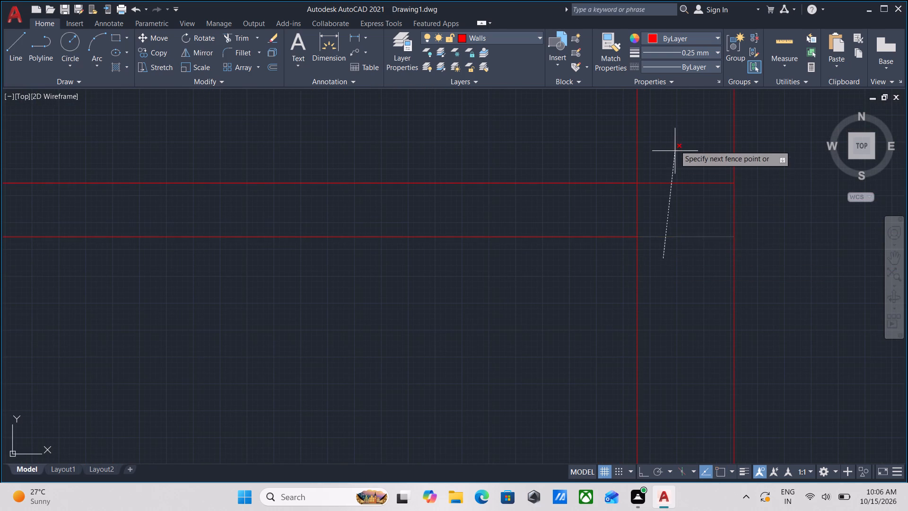
click(658, 205)
click(611, 211)
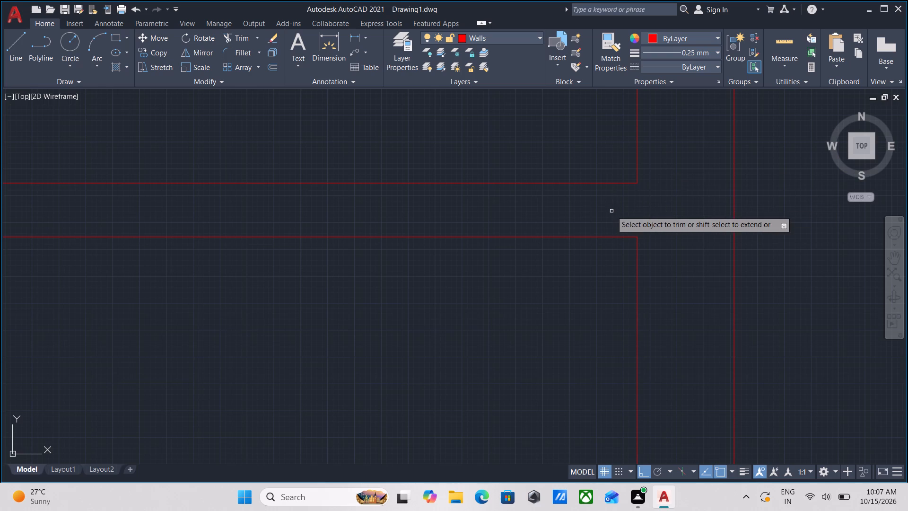
key(Escape)
Measure the widths and heights of the two right-hand rooms below and above the new partition.
scroll(613, 211, down, 3)
scroll(521, 279, down, 1)
middle_drag(521, 277, 602, 220)
scroll(592, 229, down, 1)
scroll(509, 252, down, 1)
middle_drag(509, 252, 517, 248)
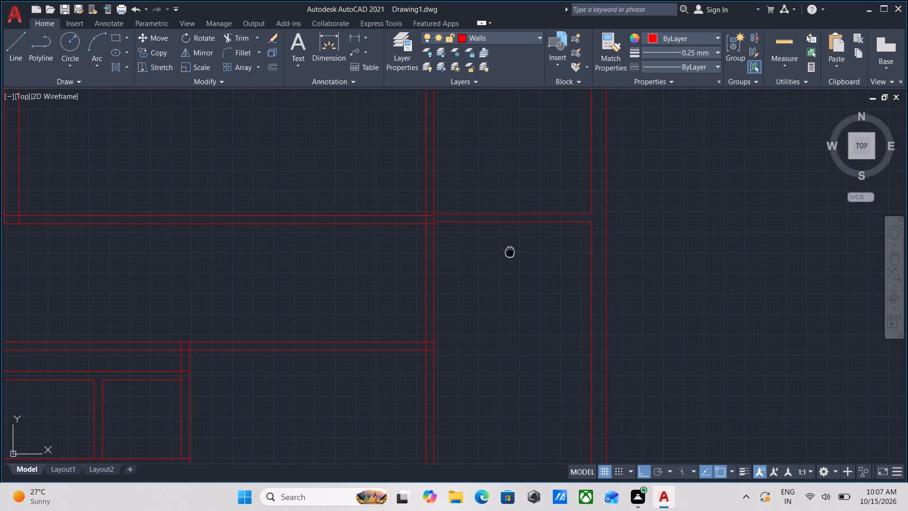
middle_drag(517, 248, 526, 240)
key(m)
key(e)
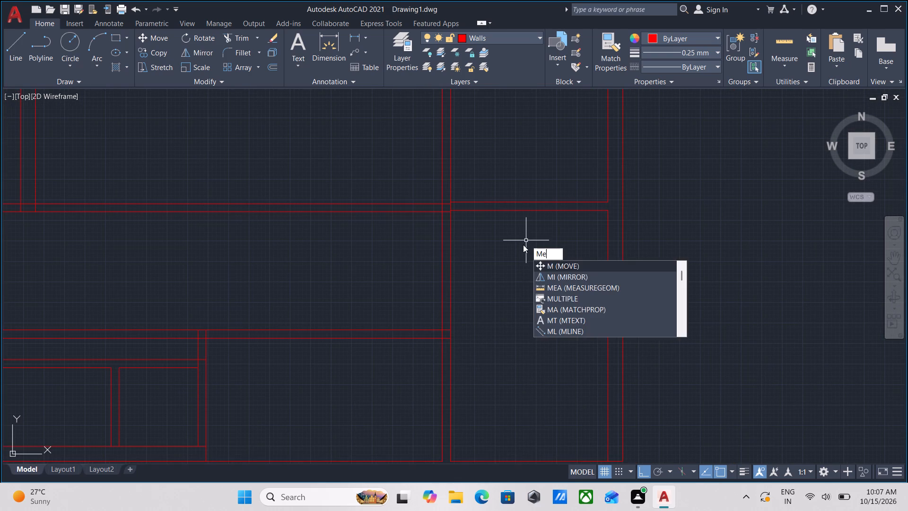
key(a)
key(Return)
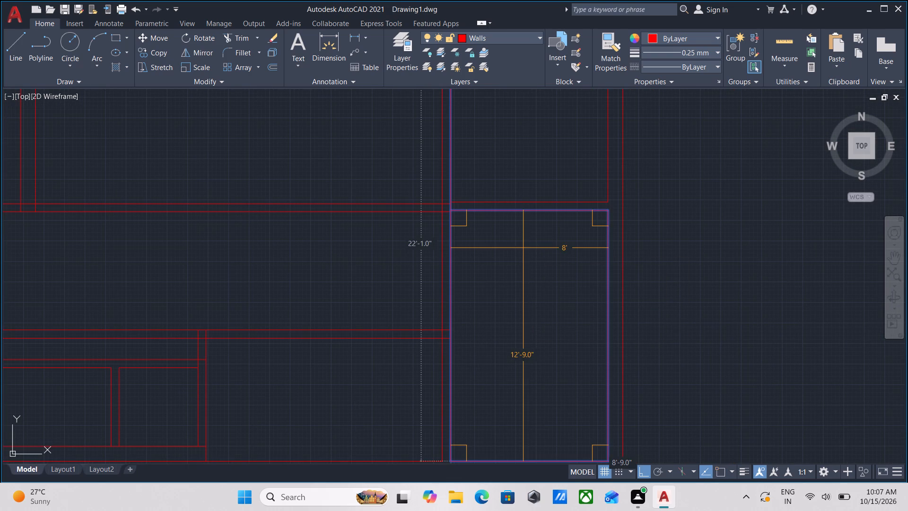
scroll(558, 328, down, 1)
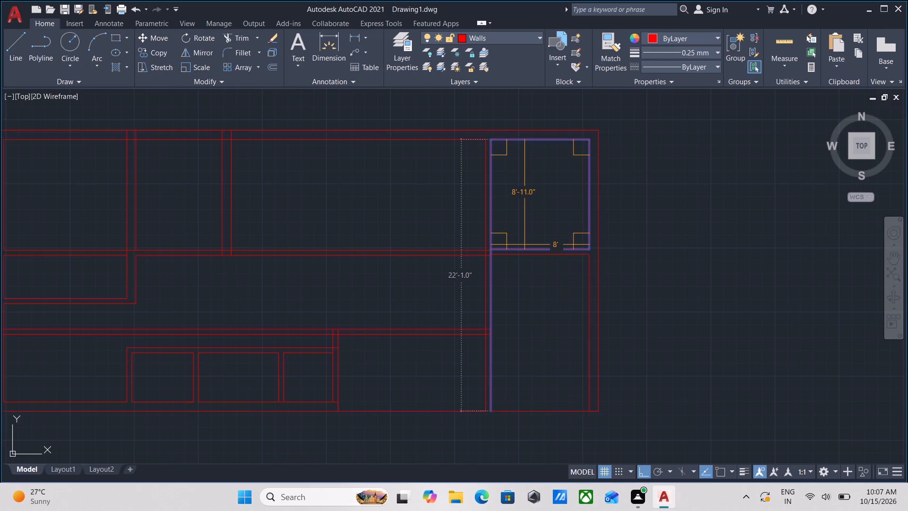
scroll(505, 244, up, 1)
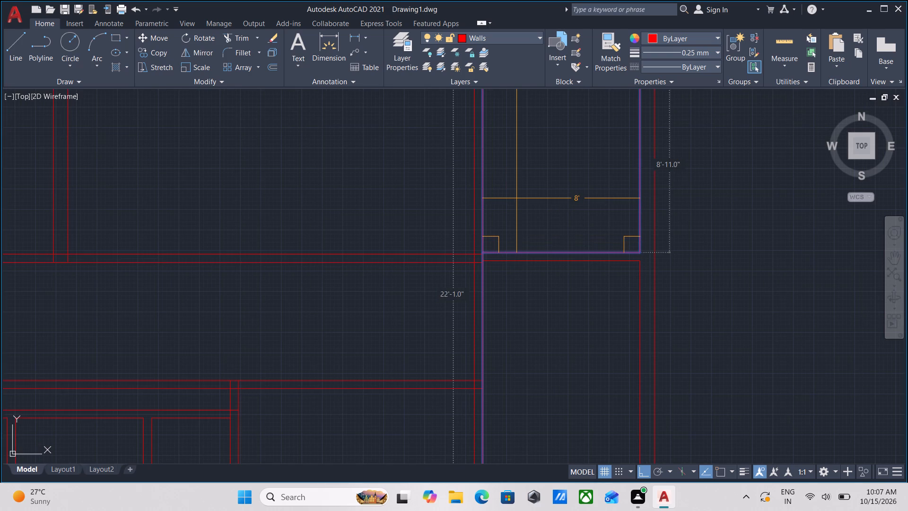
middle_drag(516, 198, 508, 281)
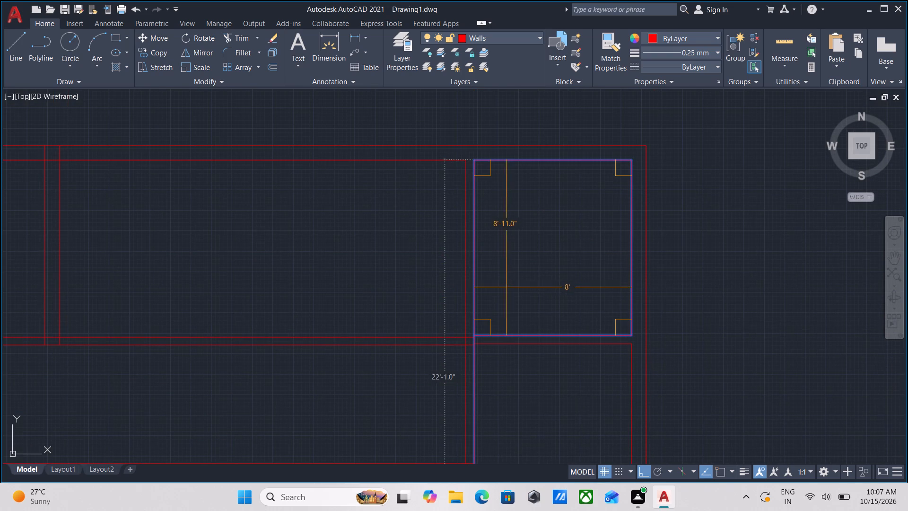
key(Escape)
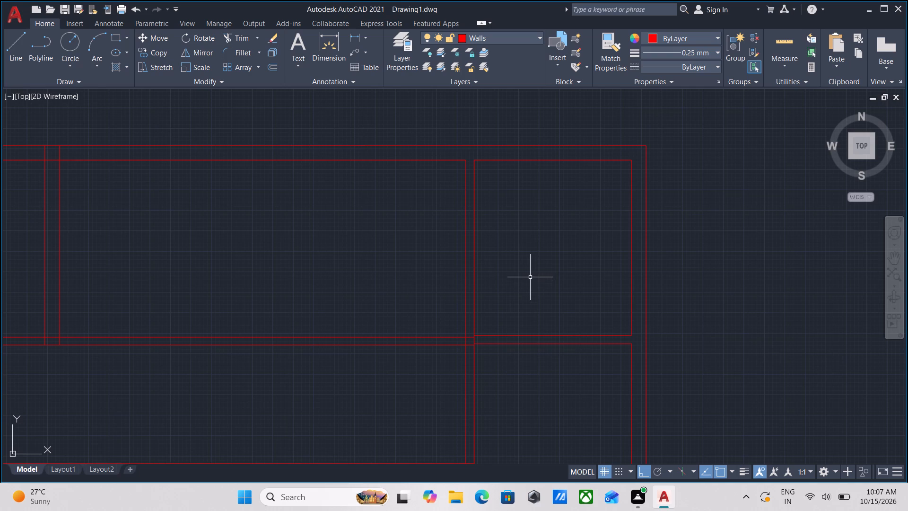
Trim the left-hand horizontal partition's two line ends between the faces of the rightmost vertical partition.
scroll(530, 277, down, 1)
middle_drag(530, 277, 520, 211)
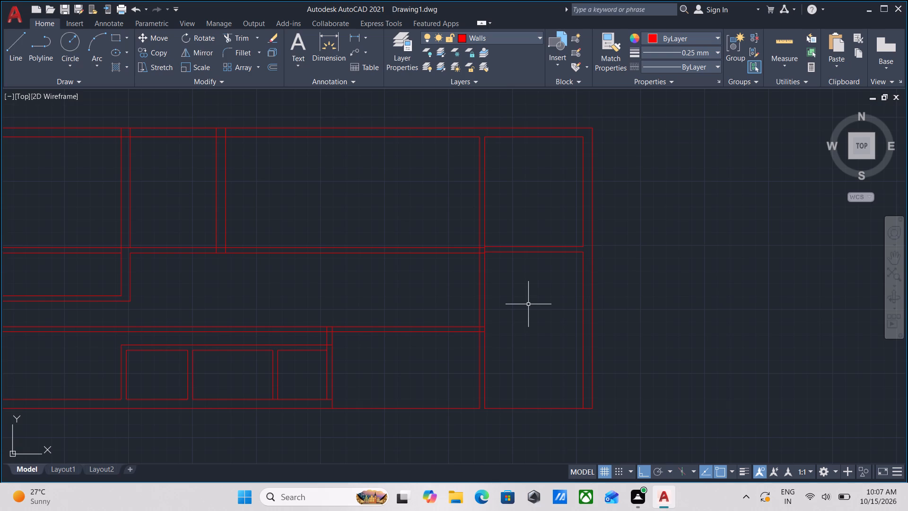
scroll(528, 304, up, 2)
middle_drag(528, 285, 515, 346)
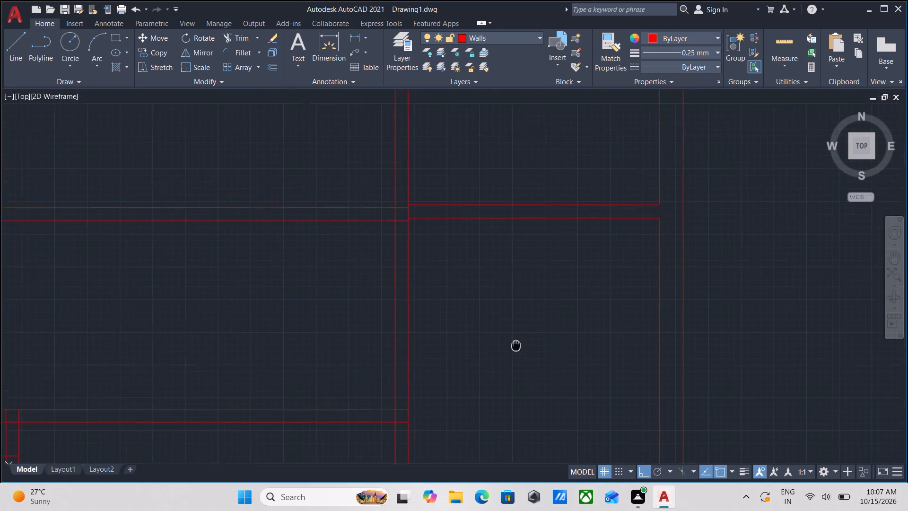
middle_drag(506, 323, 506, 378)
middle_drag(415, 312, 427, 325)
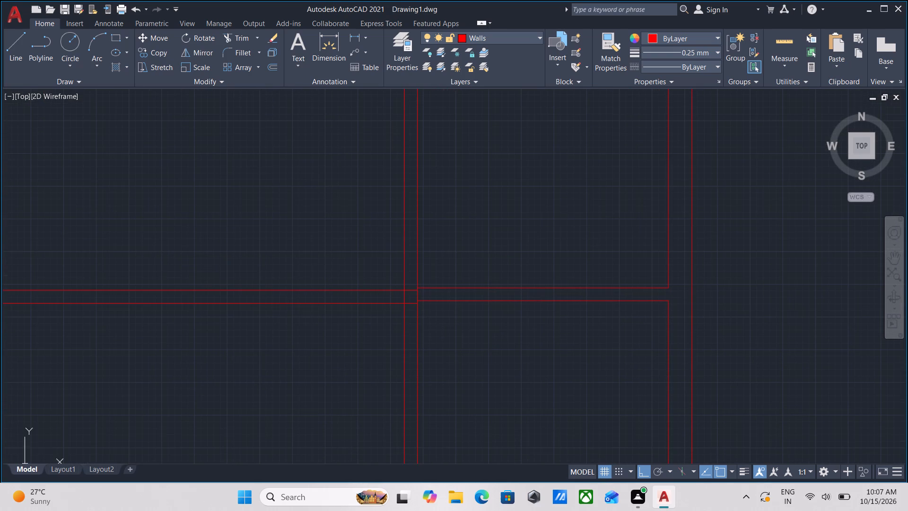
key(t)
key(r)
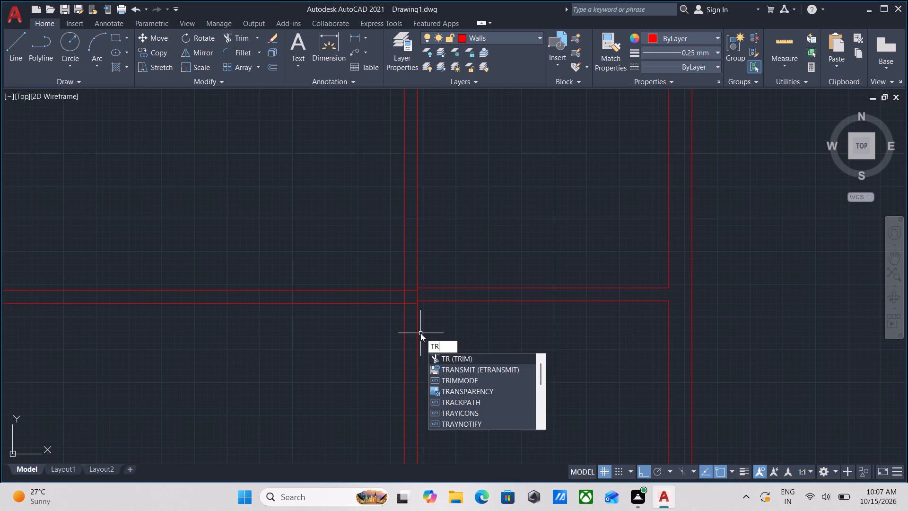
key(Return)
scroll(404, 297, up, 2)
click(418, 333)
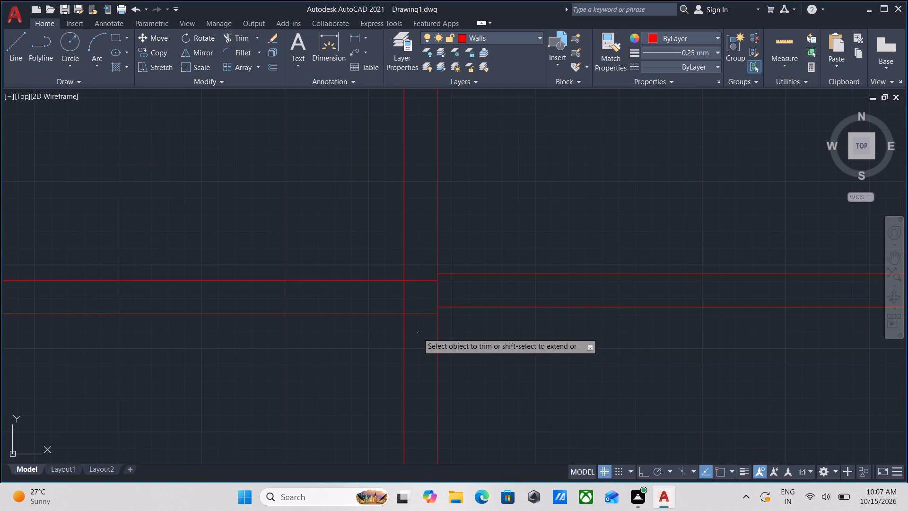
click(420, 249)
scroll(508, 385, down, 1)
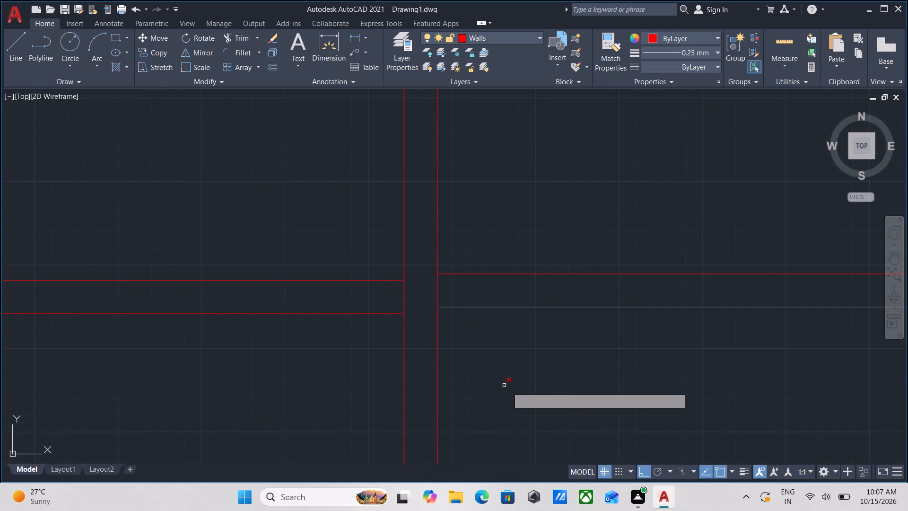
scroll(508, 386, down, 1)
middle_drag(504, 380, 485, 366)
key(Escape)
Offset the upper line of the right-hand room's new partition 6'6" upward.
scroll(525, 324, up, 1)
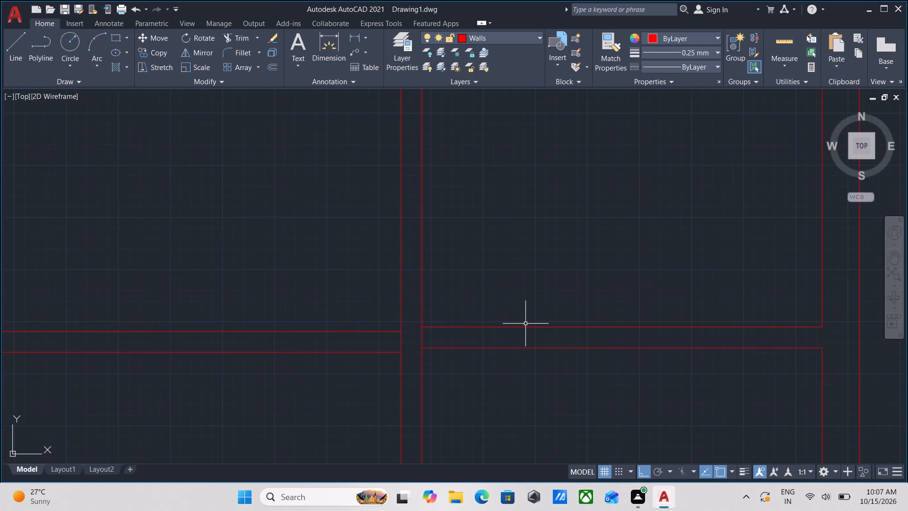
click(524, 336)
click(514, 304)
key(o)
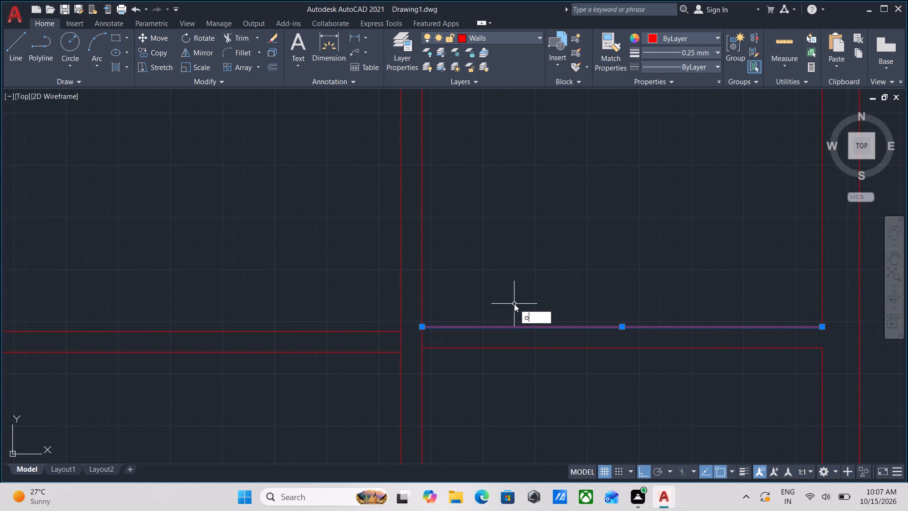
key(Return)
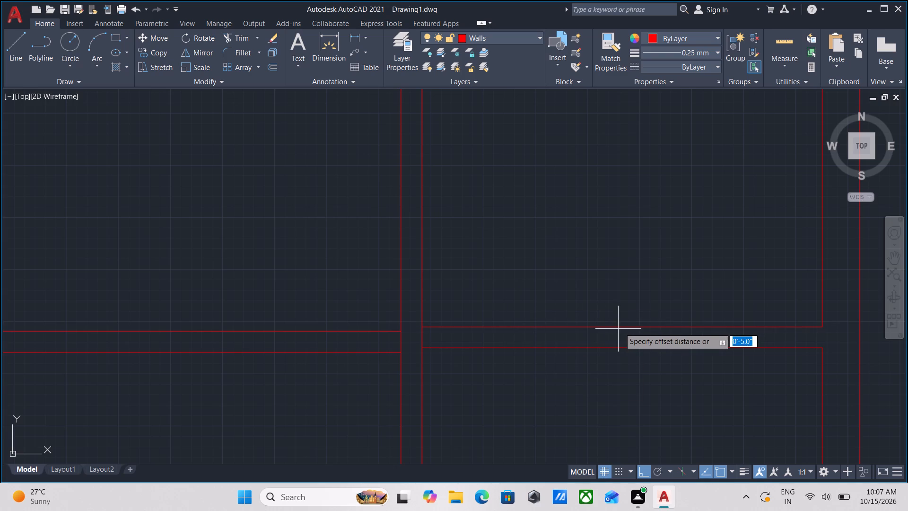
click(620, 325)
click(619, 238)
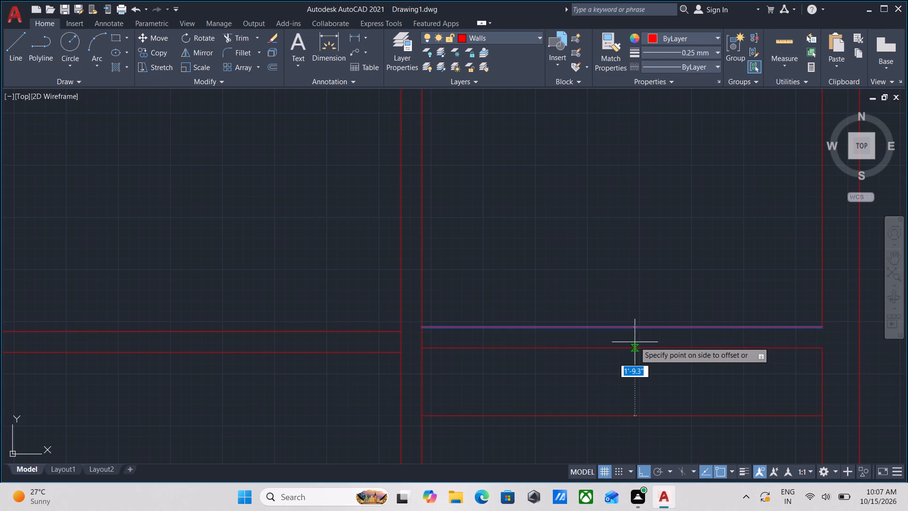
middle_drag(628, 260, 476, 348)
scroll(500, 289, down, 1)
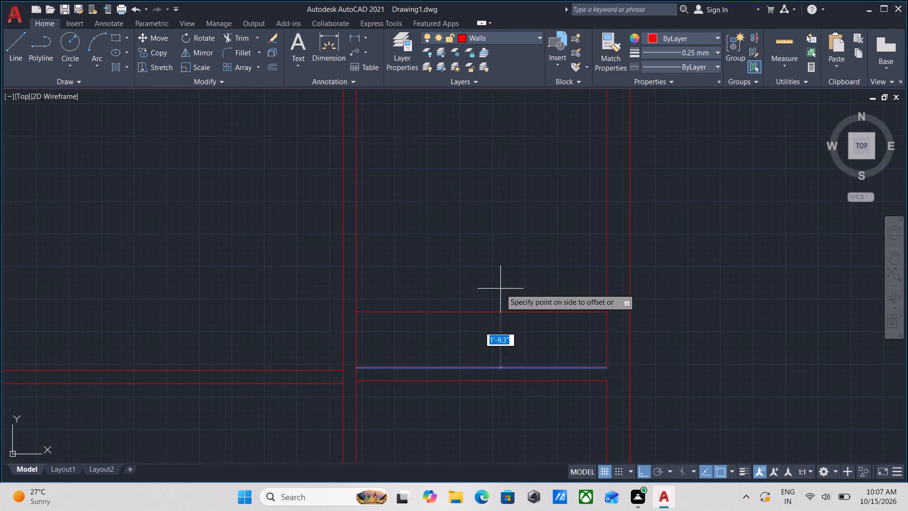
key(6)
key(apostrophe)
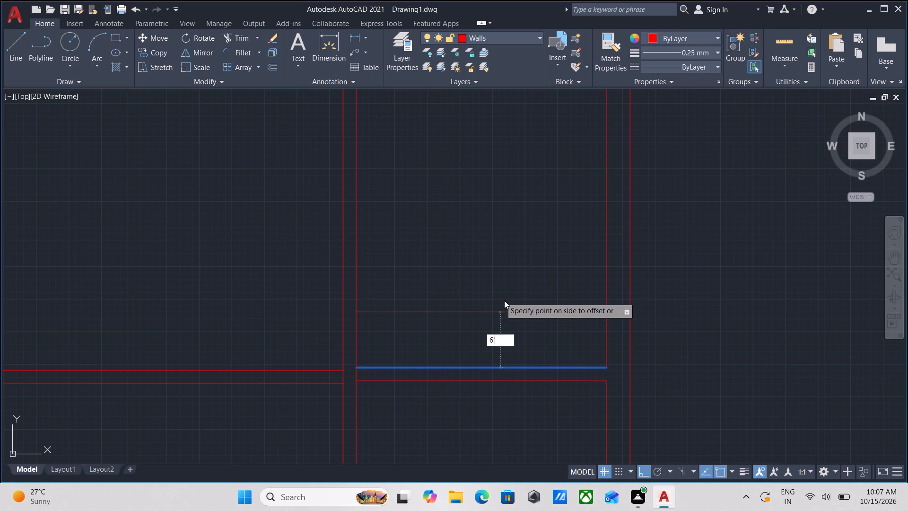
key(6)
key(Return)
Offset the new horizontal line in the top-right room 5" upward to give the partition its thickness.
scroll(500, 297, down, 2)
middle_drag(498, 295, 519, 357)
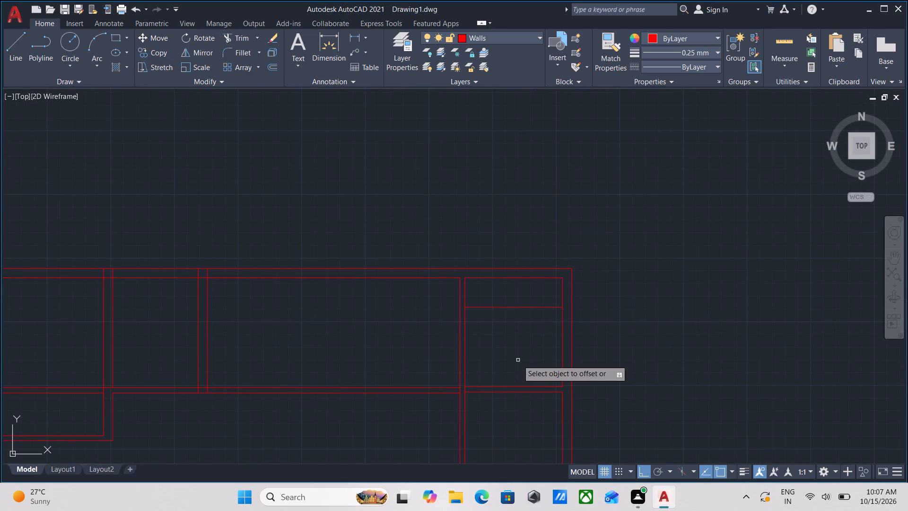
middle_drag(518, 351, 523, 418)
scroll(501, 370, up, 2)
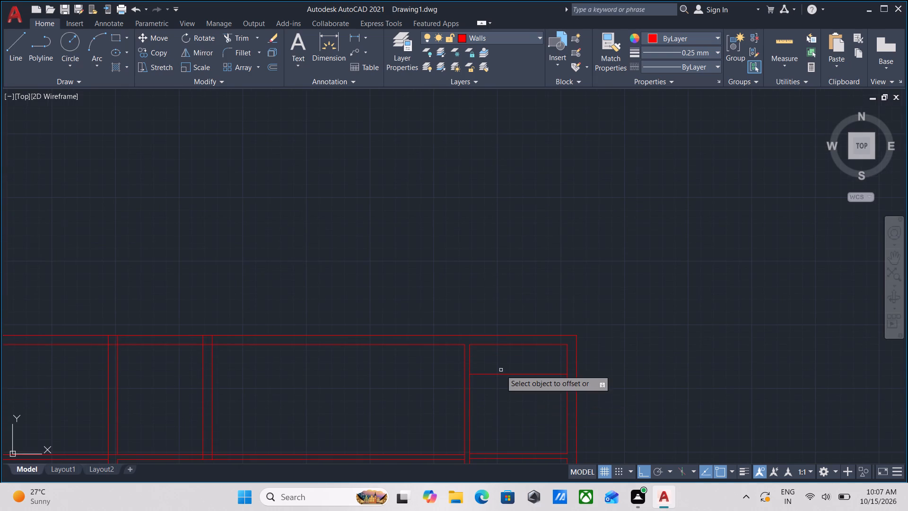
scroll(498, 374, up, 1)
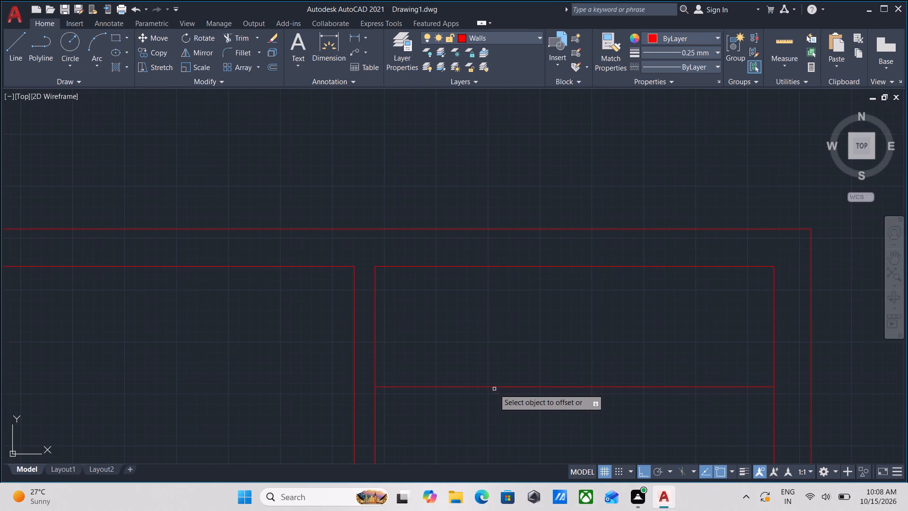
click(496, 388)
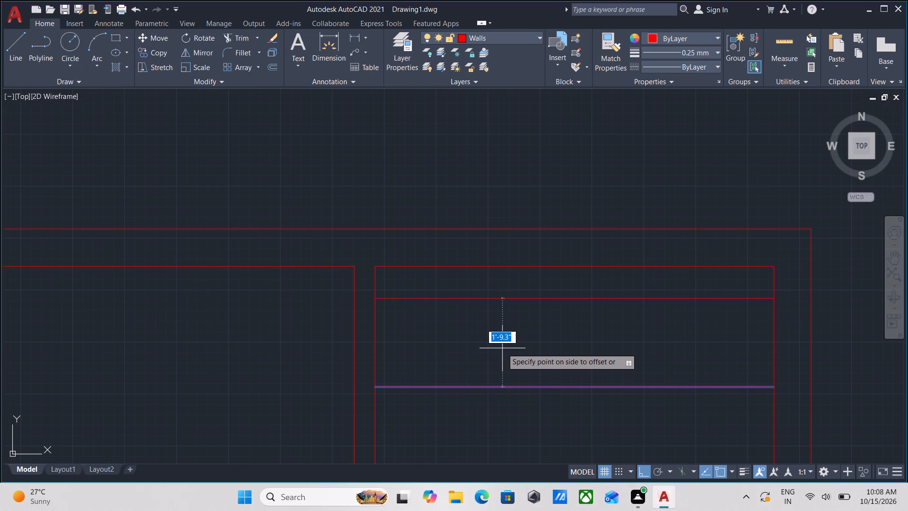
key(5)
key(Return)
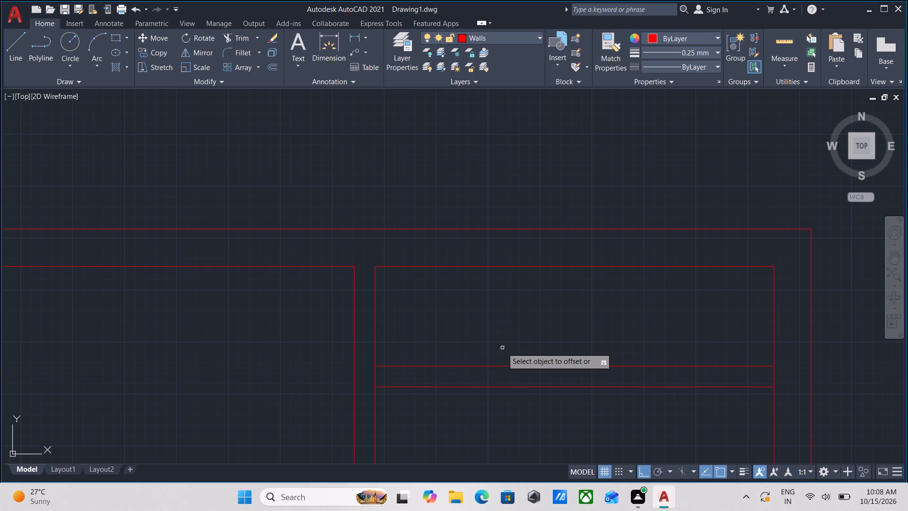
scroll(503, 346, down, 1)
middle_drag(503, 346, 509, 372)
key(Escape)
Measure the width and height of the narrow space between the new top-right partition and the top exterior wall.
key(m)
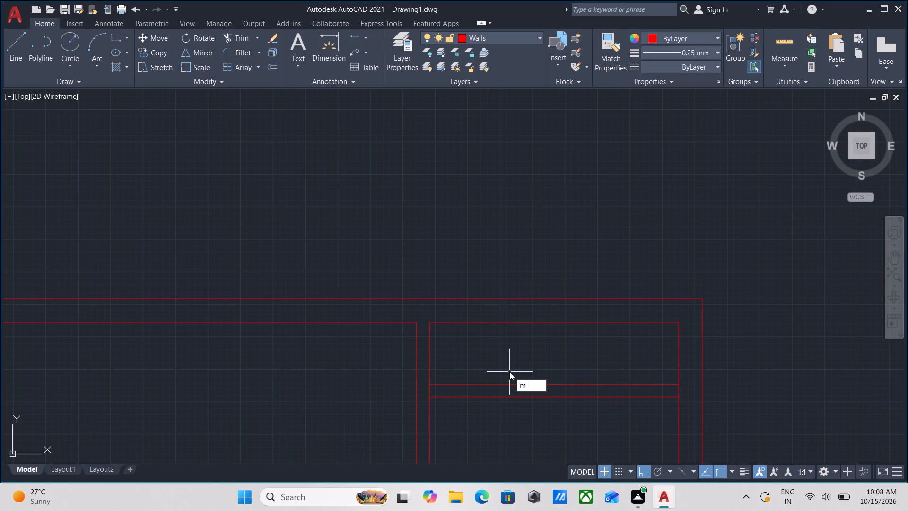
text(ea)
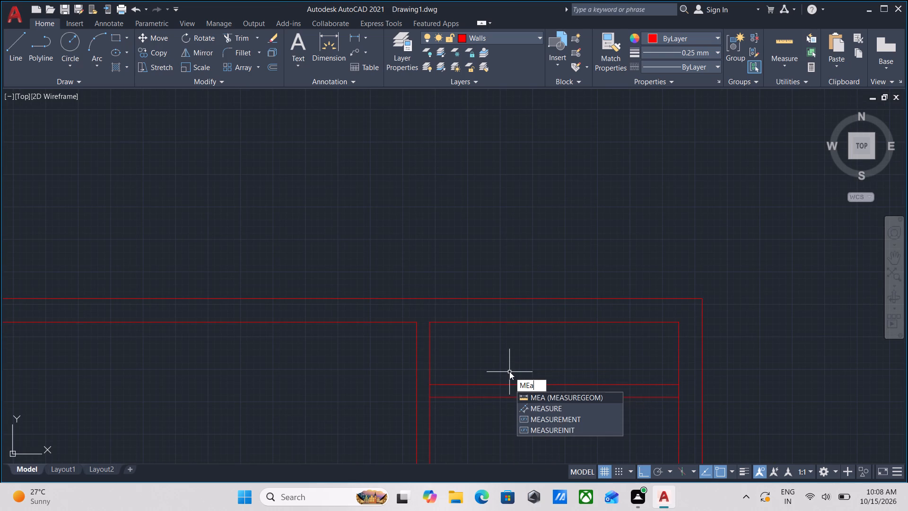
key(Return)
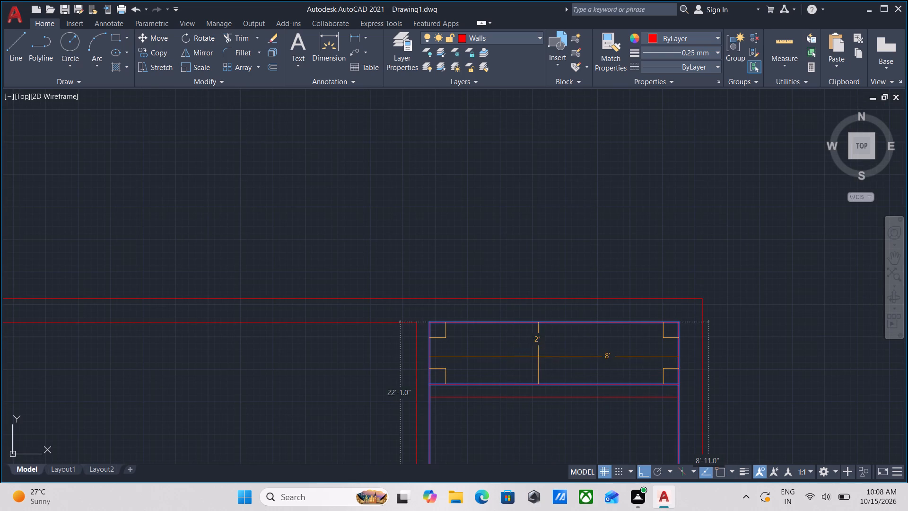
middle_drag(530, 391, 547, 325)
scroll(571, 388, down, 1)
middle_drag(573, 387, 599, 274)
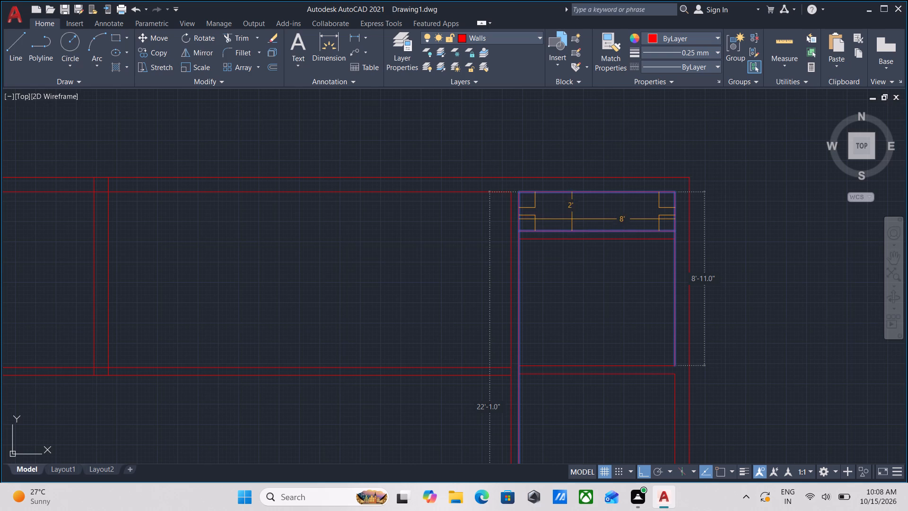
scroll(616, 216, up, 2)
scroll(576, 224, down, 1)
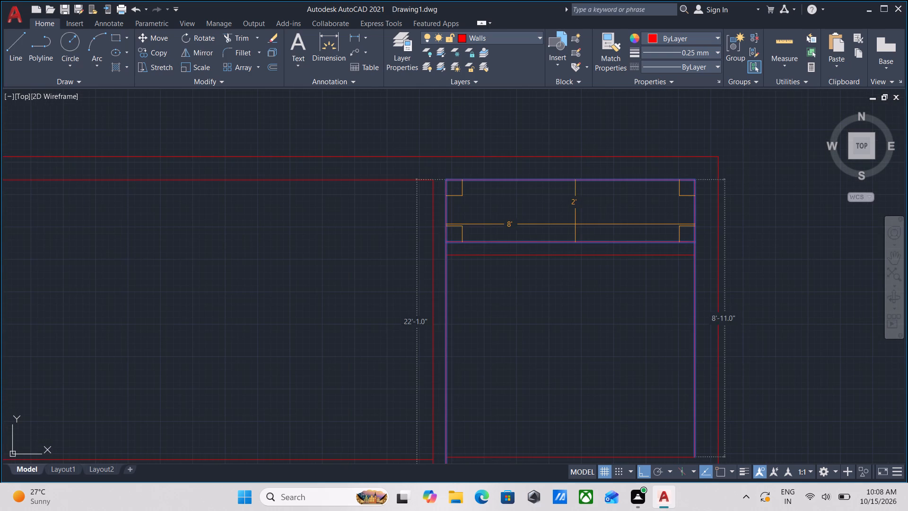
key(Escape)
Extend both lines of the top-right horizontal partition and the top wall's inner line left across the rightmost vertical partition.
scroll(504, 276, up, 1)
middle_drag(494, 276, 519, 315)
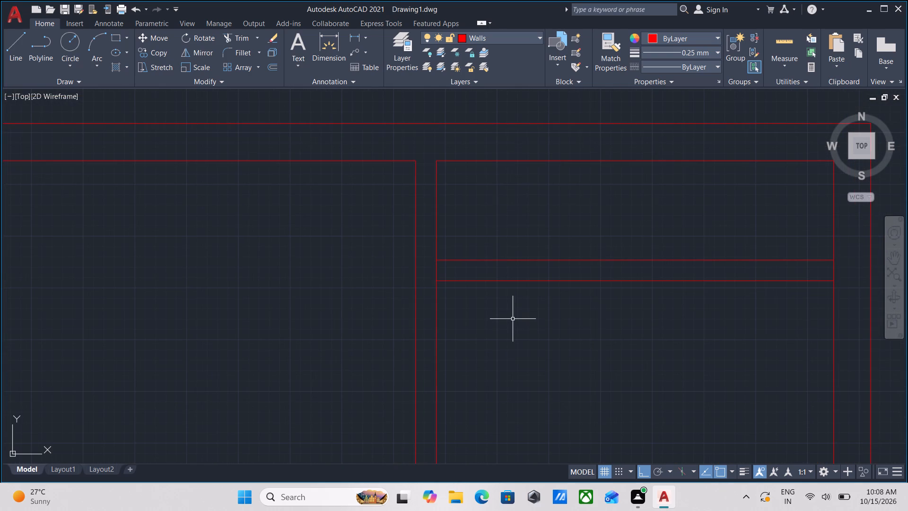
text(ex)
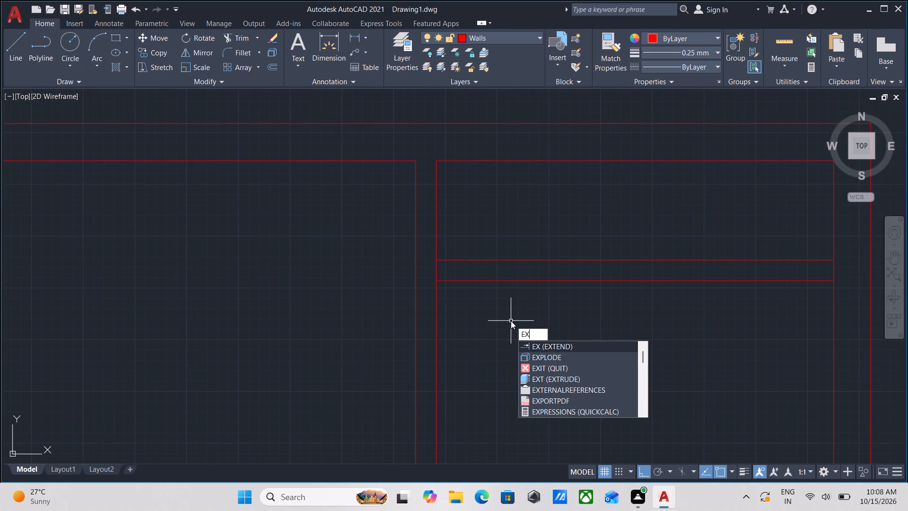
key(Return)
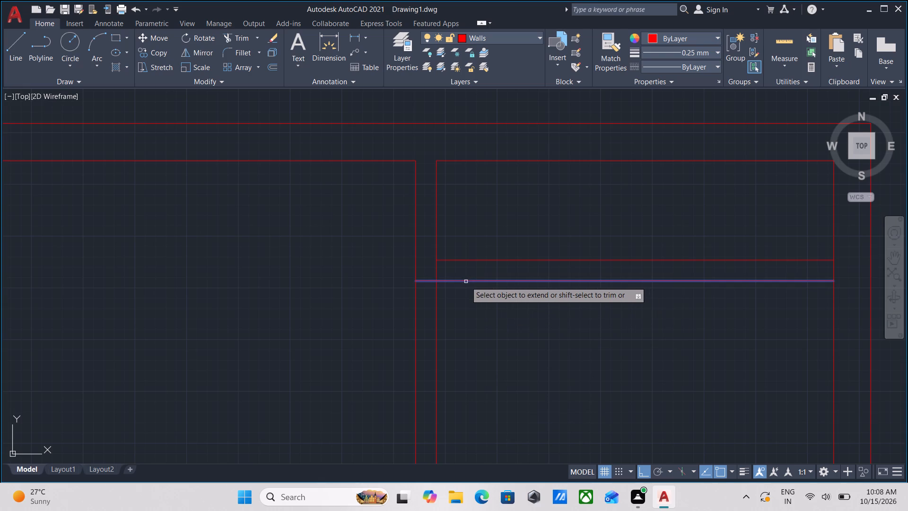
click(466, 282)
click(466, 258)
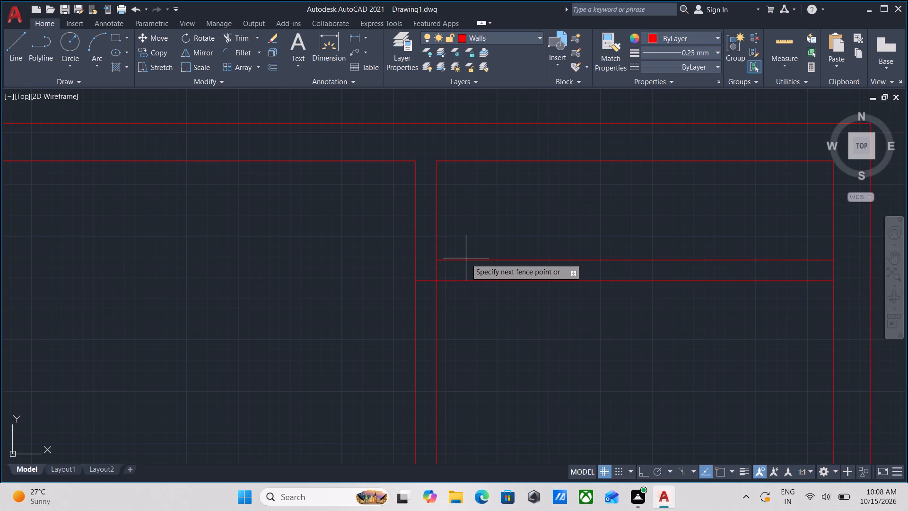
click(465, 265)
middle_drag(471, 218, 463, 278)
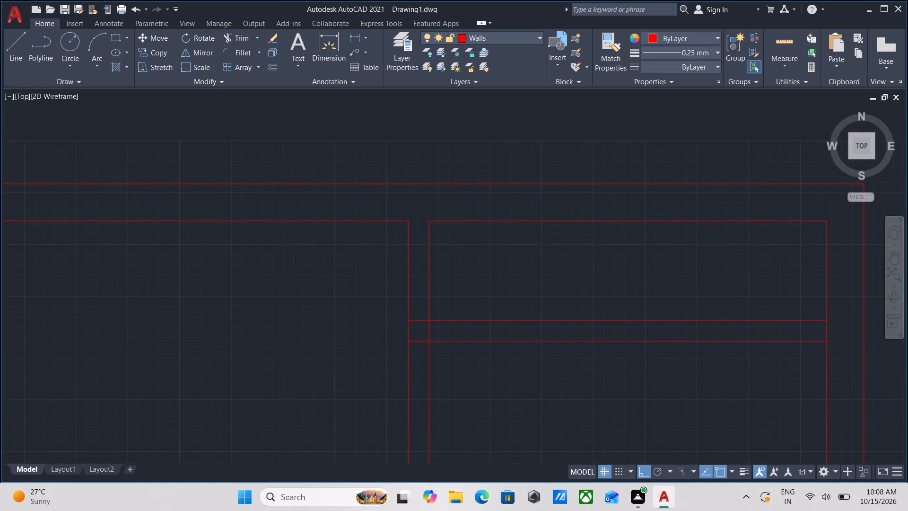
click(464, 222)
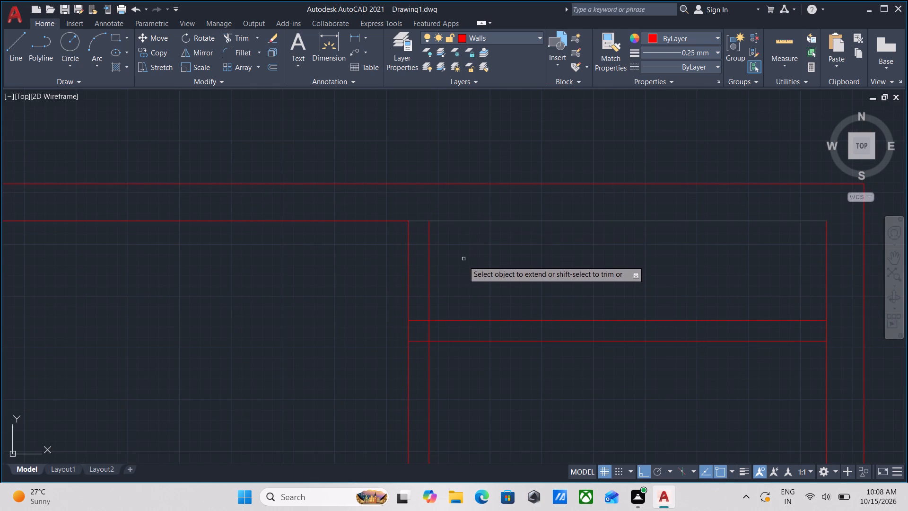
key(Escape)
Trim the rightmost vertical partition's two lines between the top-right horizontal partition and the top exterior wall.
text(tr)
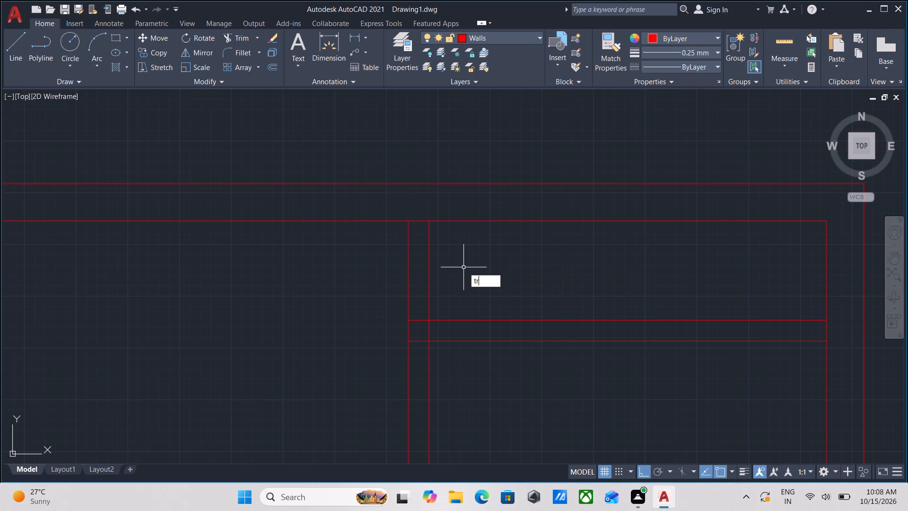
key(Return)
click(463, 266)
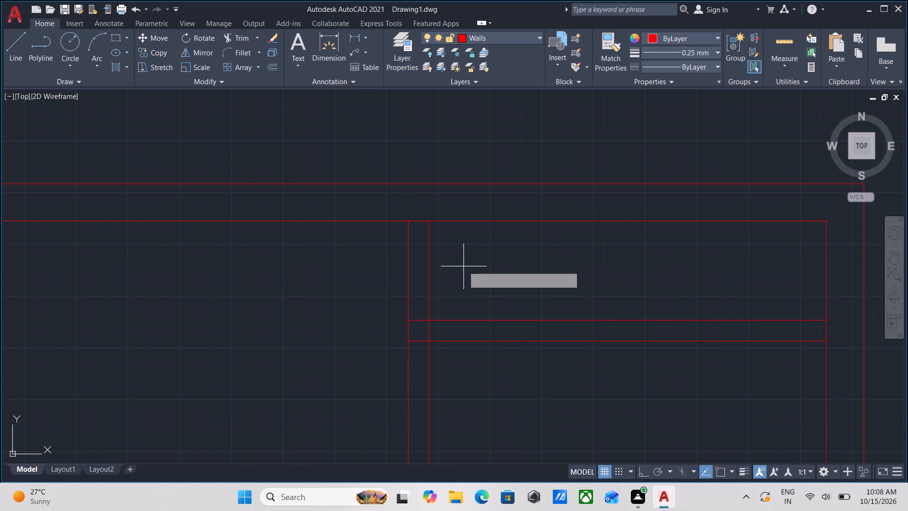
click(335, 264)
Trim the right exterior wall's inner line between the two faces of the top-right horizontal partition.
scroll(457, 273, down, 1)
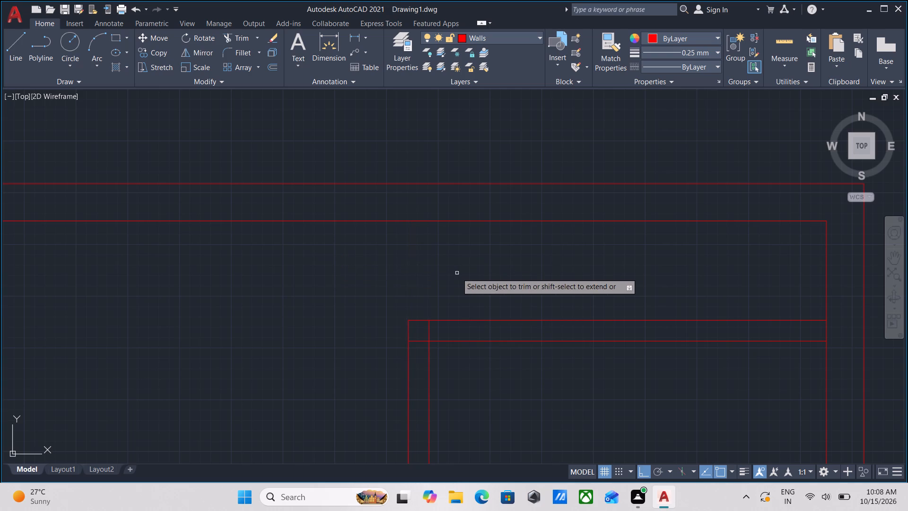
middle_drag(454, 273, 410, 269)
scroll(637, 302, up, 5)
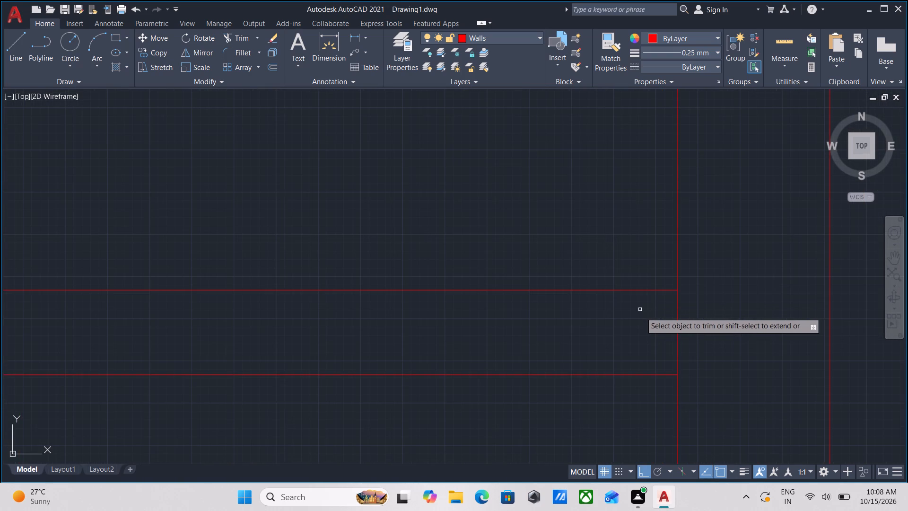
click(641, 312)
click(694, 316)
key(Escape)
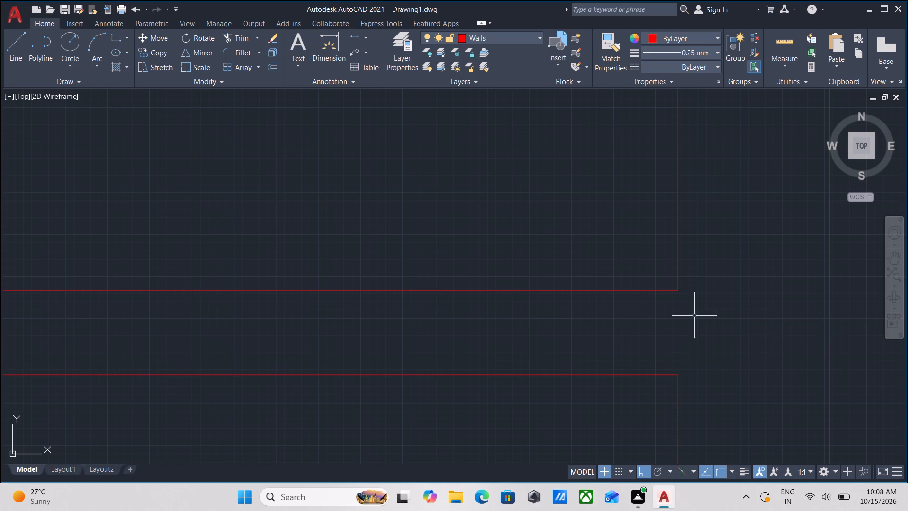
Offset the right exterior wall's short inner line above the top-right partition 10'4" to the left.
scroll(691, 279, down, 2)
middle_drag(691, 279, 672, 352)
scroll(672, 352, up, 1)
click(679, 307)
click(617, 254)
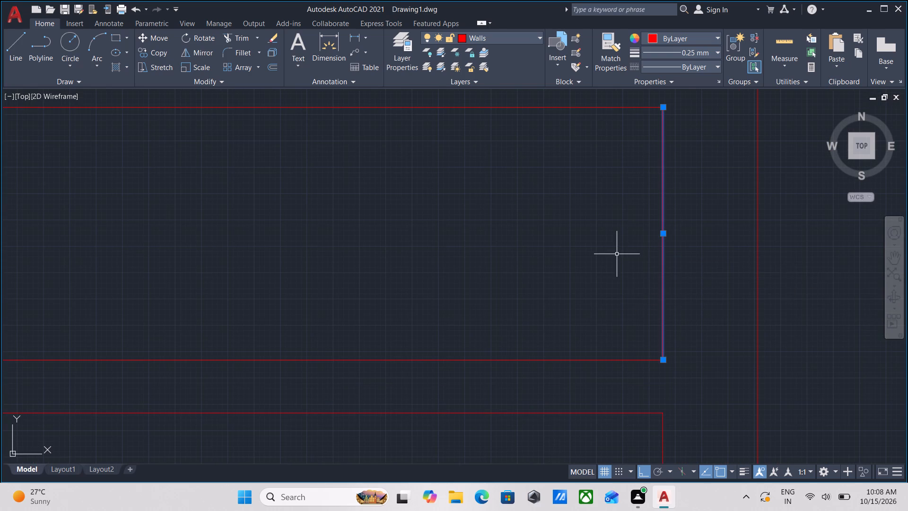
middle_drag(564, 258, 609, 274)
scroll(564, 258, down, 1)
key(o)
key(Return)
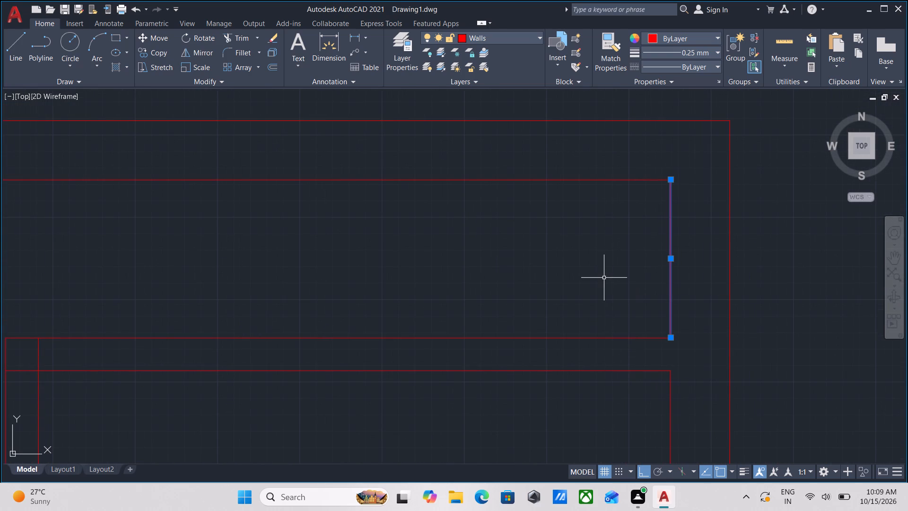
click(670, 262)
click(551, 261)
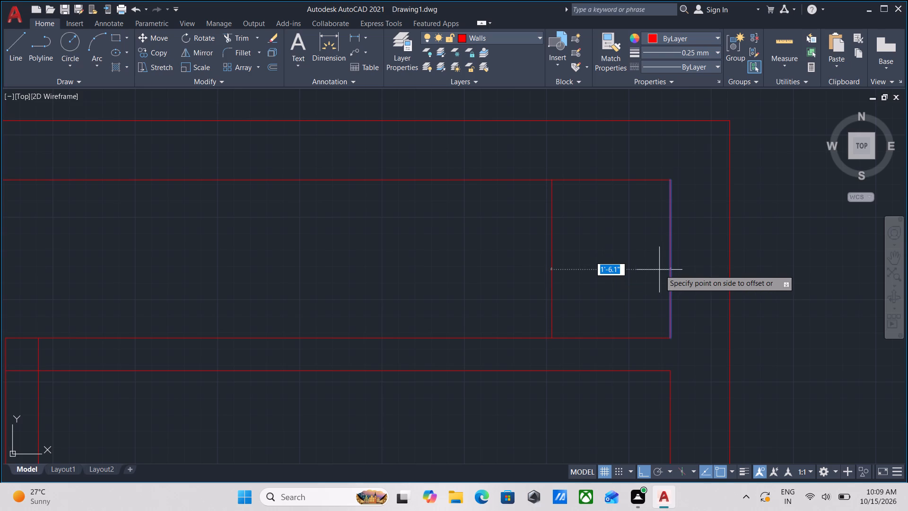
middle_drag(415, 258, 607, 272)
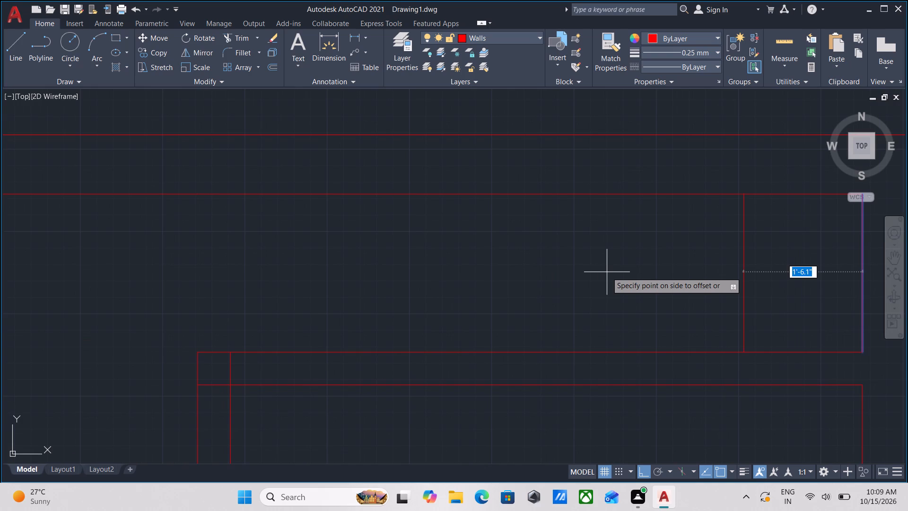
key(1)
text(0')
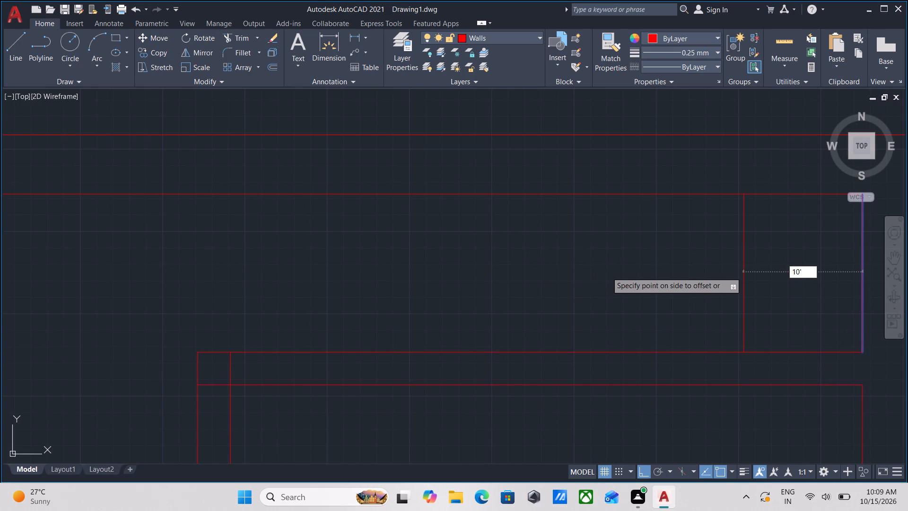
key(4)
key(Return)
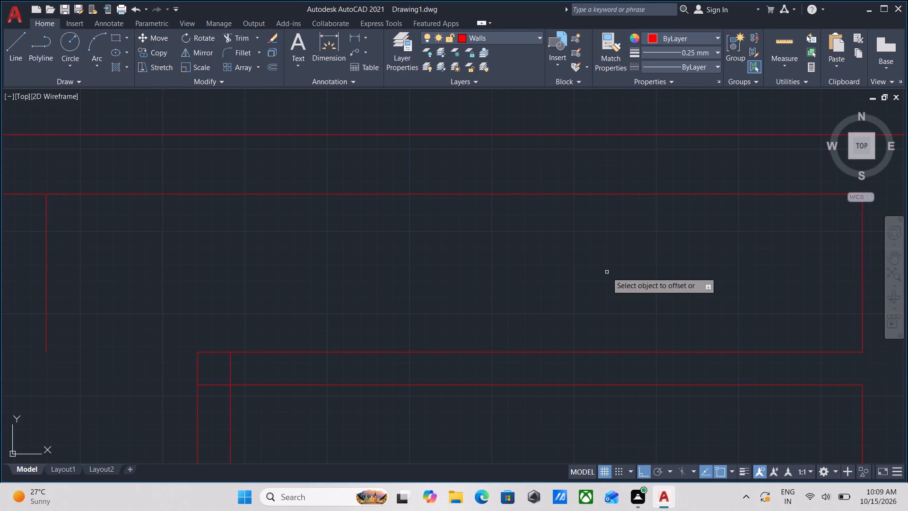
Offset the new short vertical line 5" to the left to give the partition its thickness.
scroll(607, 272, down, 4)
middle_drag(450, 294, 519, 299)
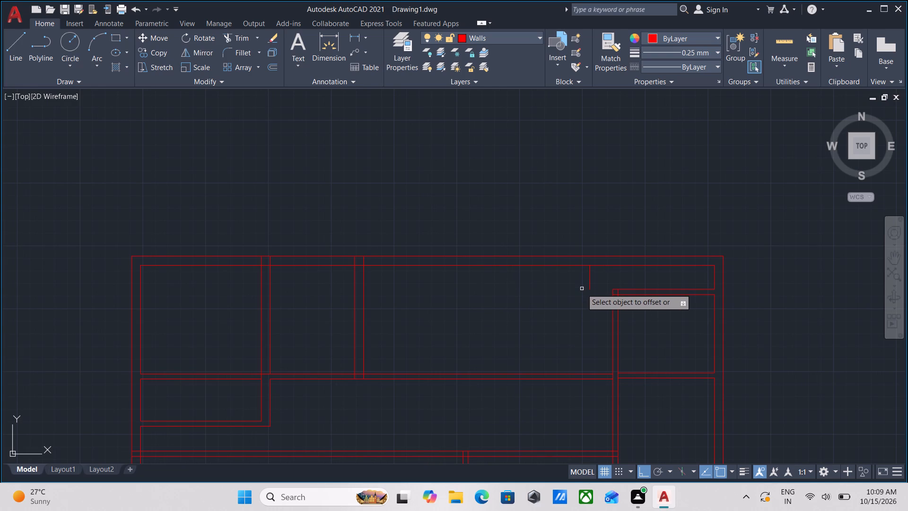
scroll(593, 287, up, 2)
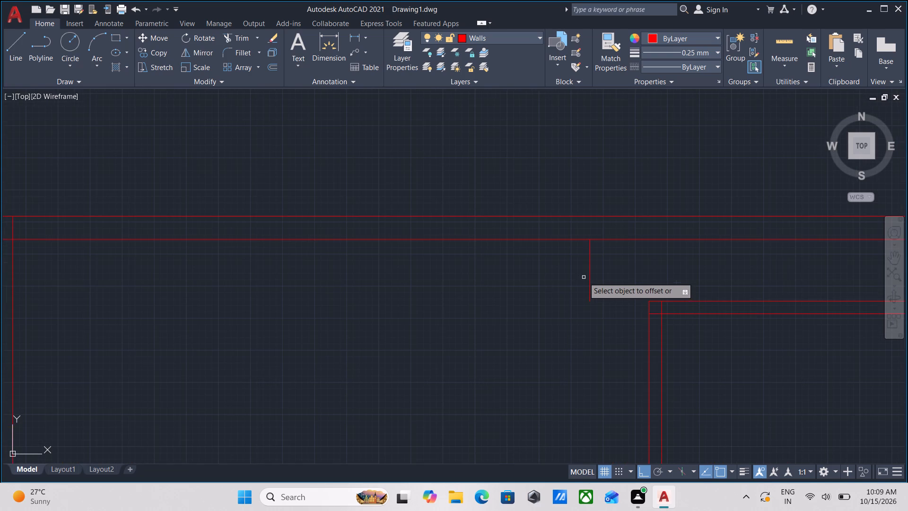
click(590, 275)
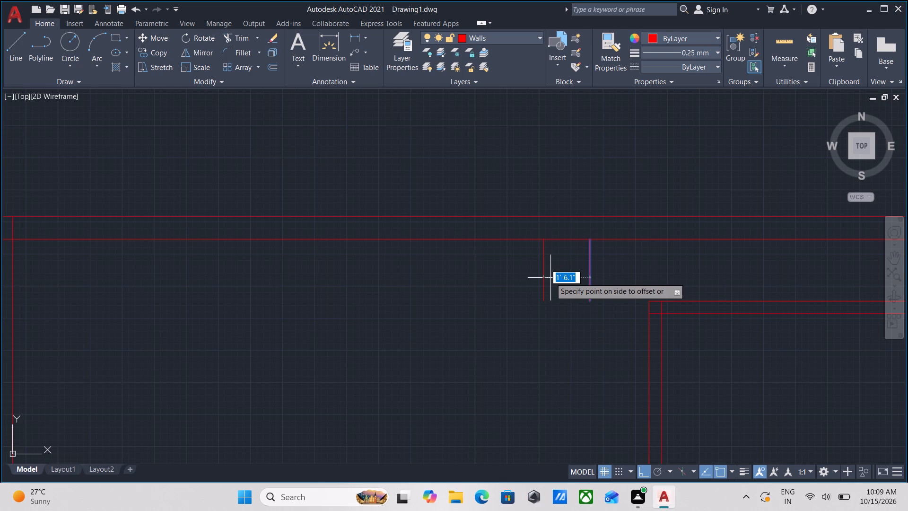
key(5)
key(Return)
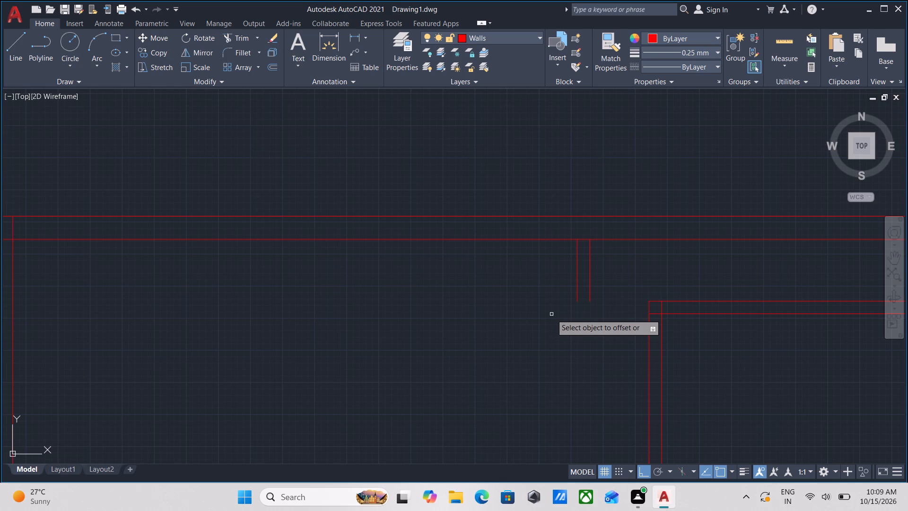
Draw a 2' vertical line downward from the lower end of the new short partition's left line.
scroll(554, 310, down, 2)
scroll(537, 346, down, 1)
middle_drag(546, 330, 577, 269)
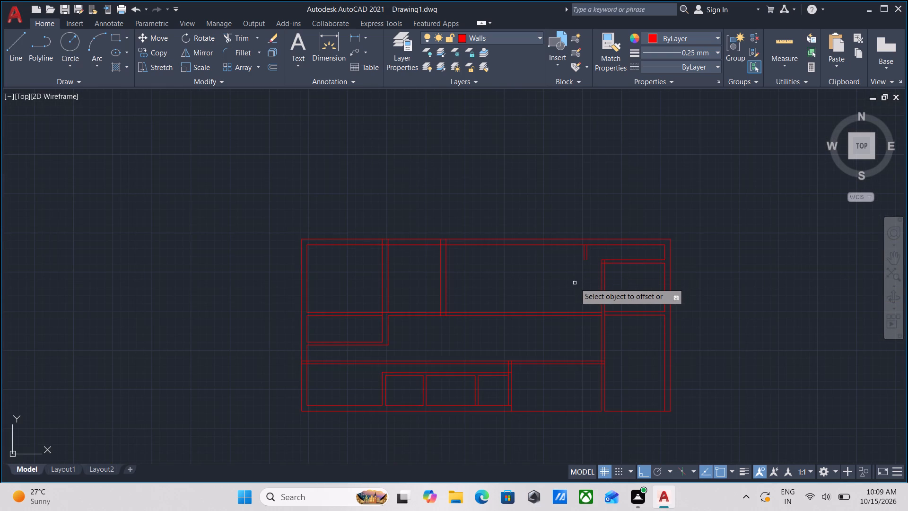
scroll(575, 283, up, 1)
middle_drag(574, 296, 552, 383)
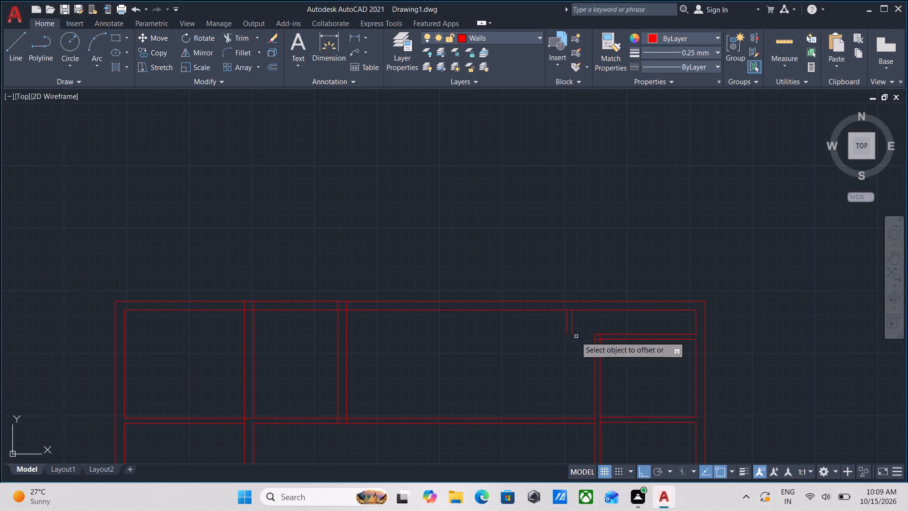
scroll(575, 329, up, 1)
middle_drag(575, 324, 555, 362)
scroll(548, 383, up, 2)
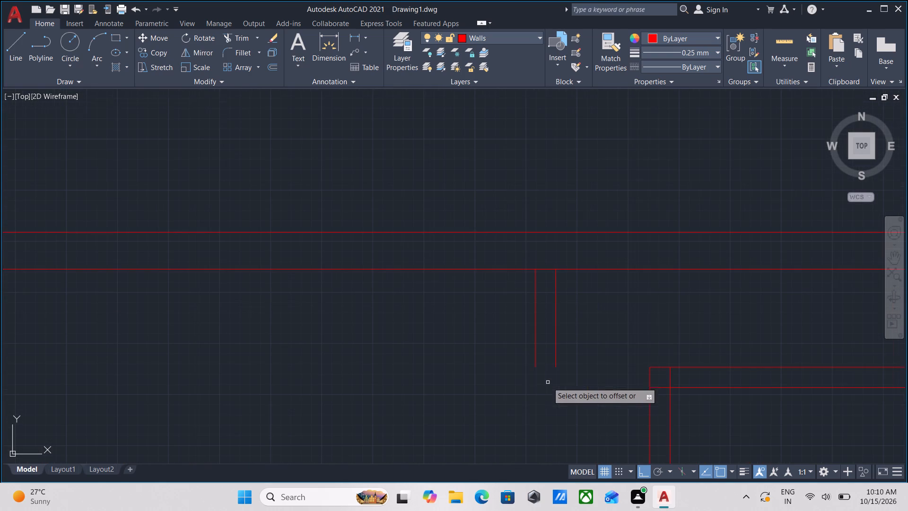
key(Escape)
key(l)
key(Return)
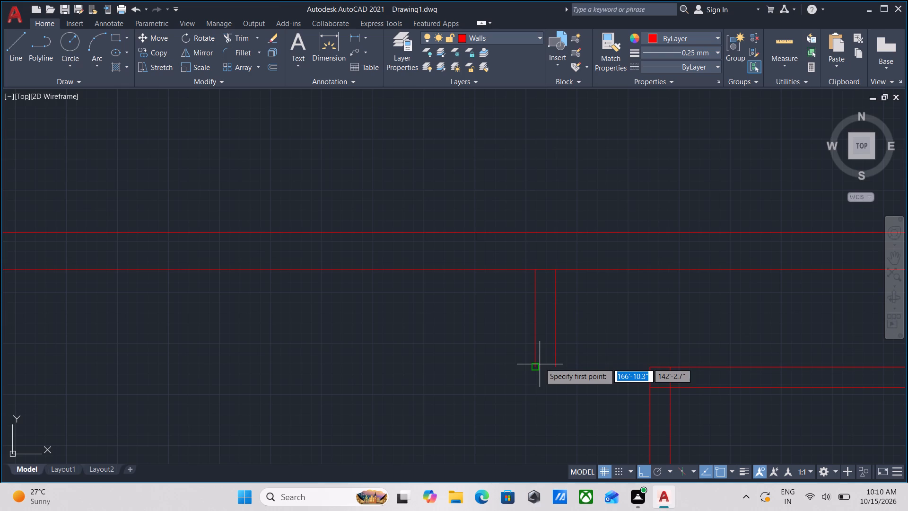
click(536, 367)
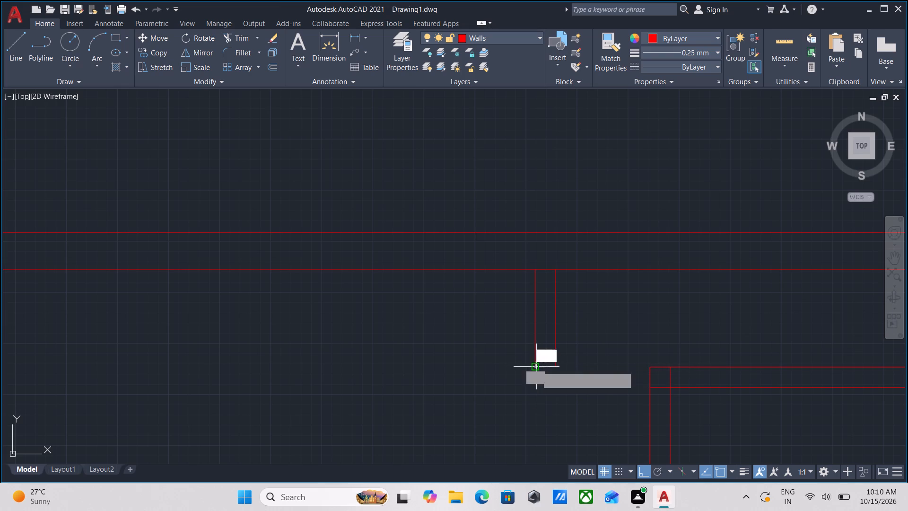
middle_drag(542, 393, 538, 354)
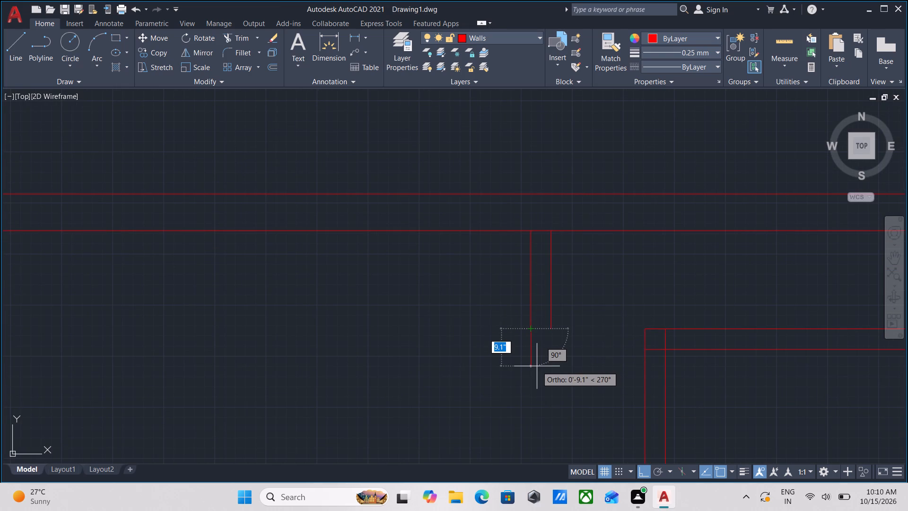
key(2)
key(apostrophe)
key(Return)
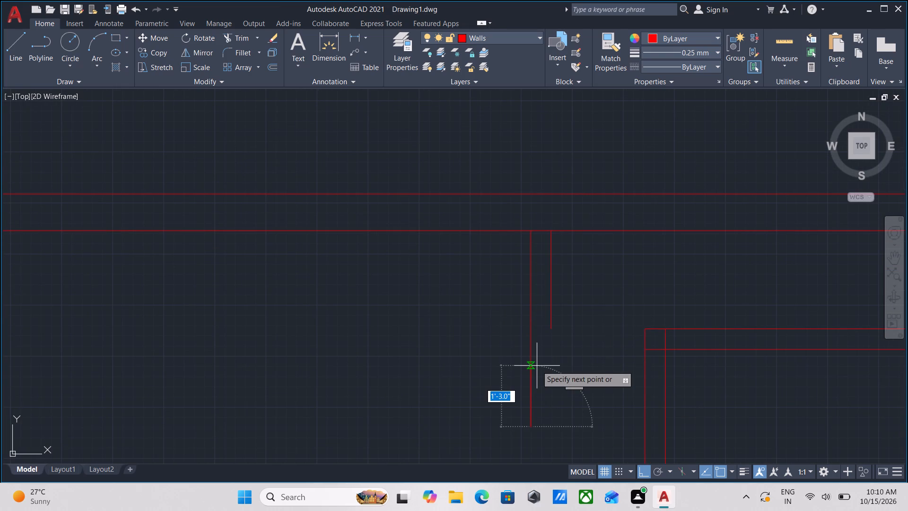
key(Escape)
Offset the new 2' vertical line 5" to the right to continue the short partition's thickness.
click(539, 384)
click(502, 356)
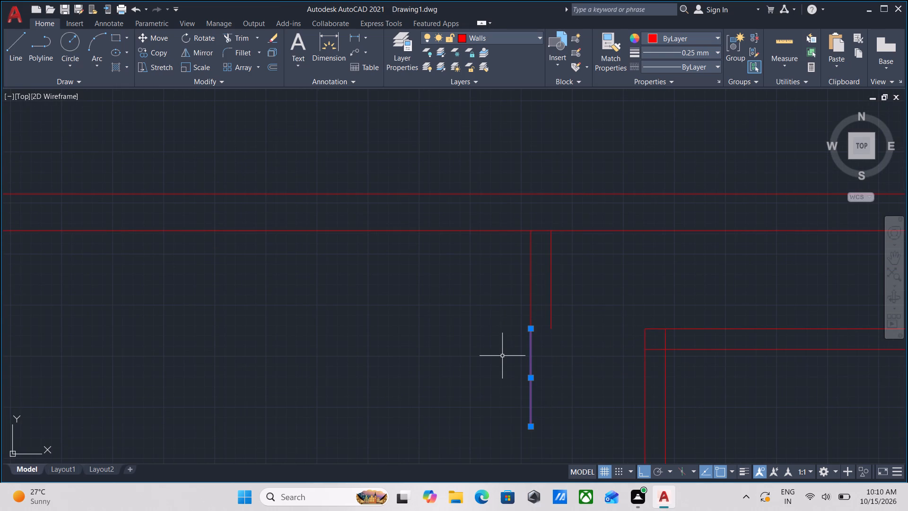
key(o)
key(Return)
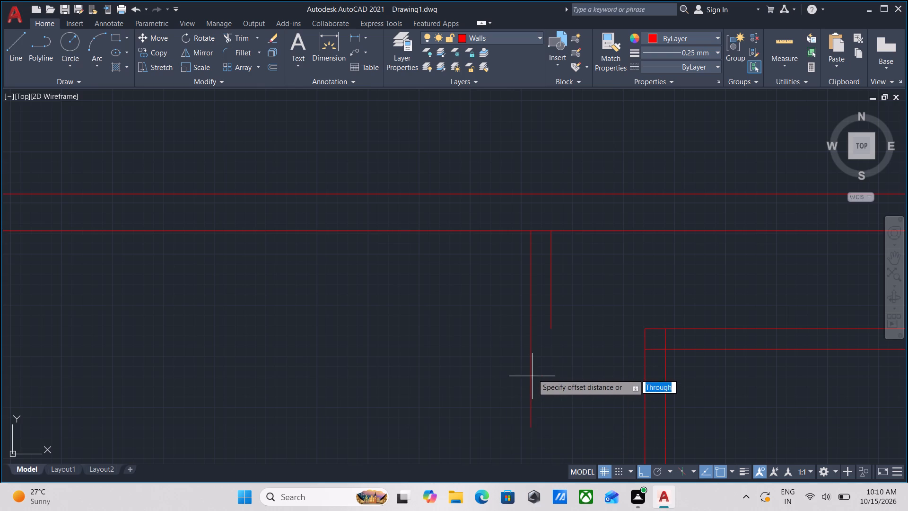
click(533, 378)
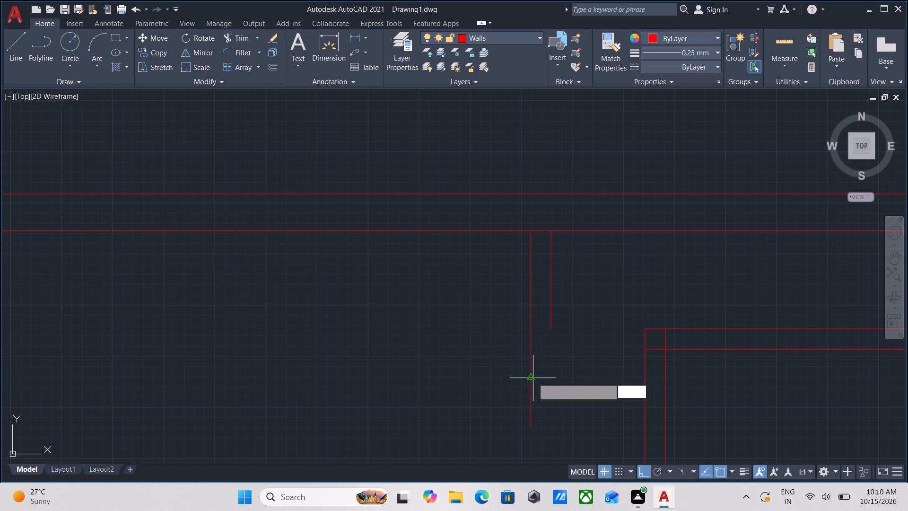
click(556, 379)
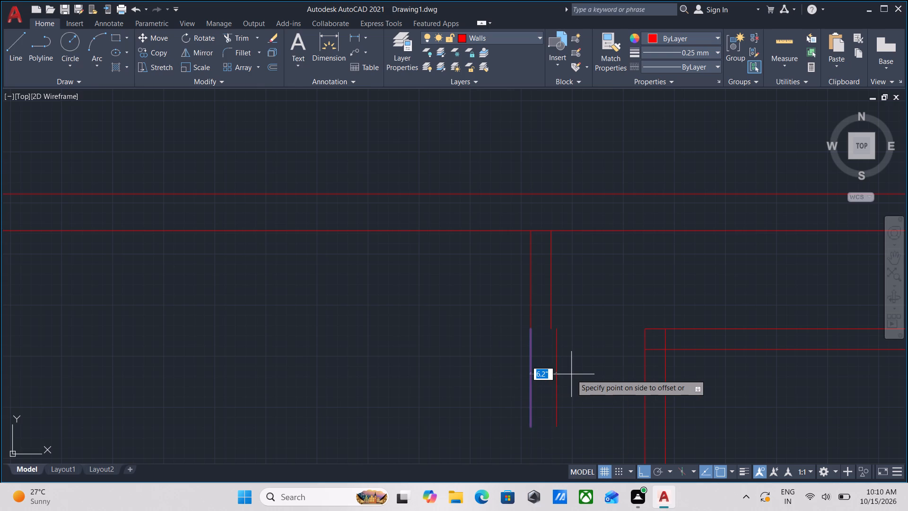
key(5)
key(Return)
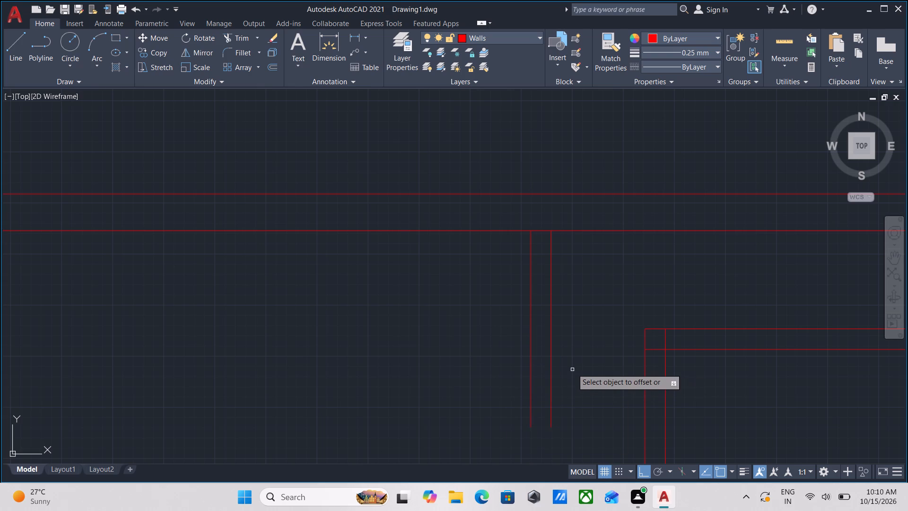
scroll(569, 370, down, 3)
key(Escape)
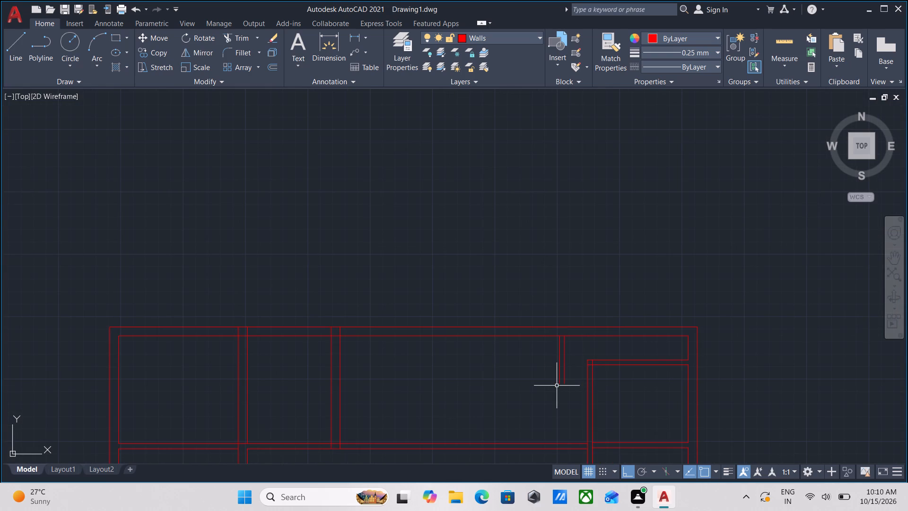
Trim both lines of the corridor's lower horizontal partition to the left of the vertical partition beside the three small bottom rooms.
scroll(586, 357, down, 1)
scroll(567, 379, up, 1)
scroll(563, 381, down, 1)
middle_drag(563, 381, 564, 368)
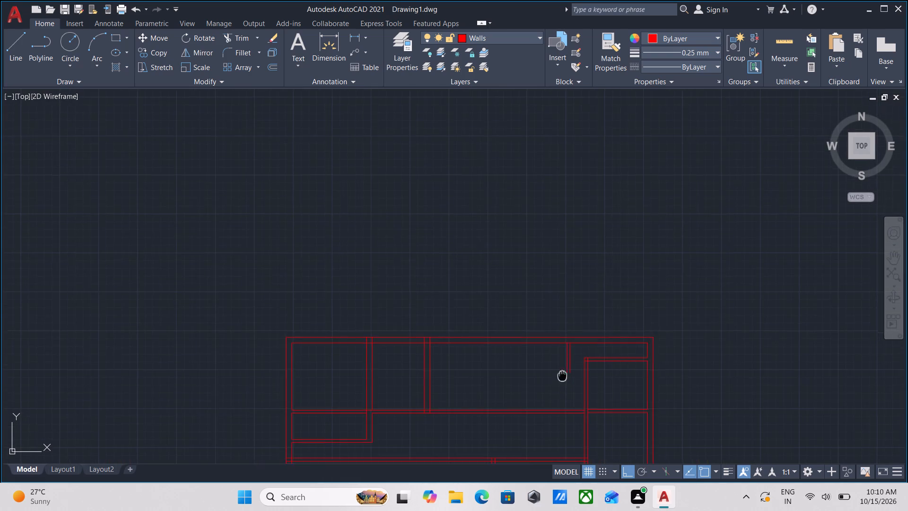
middle_drag(564, 368, 579, 304)
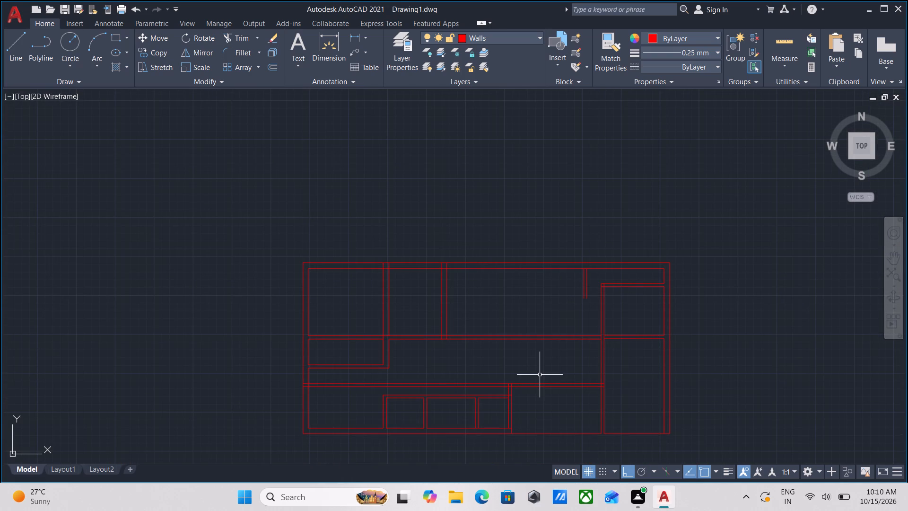
scroll(516, 430, up, 2)
scroll(512, 359, up, 1)
middle_drag(511, 353, 512, 358)
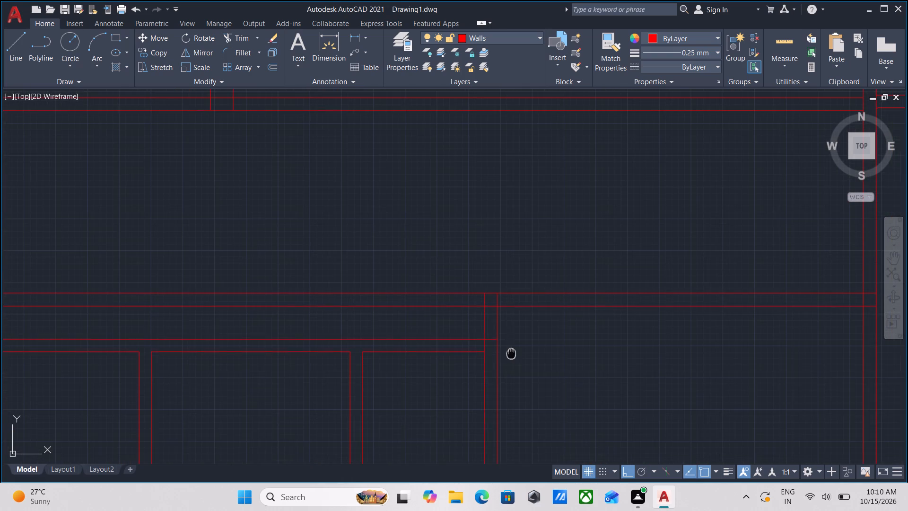
middle_drag(512, 358, 517, 390)
middle_drag(459, 335, 486, 311)
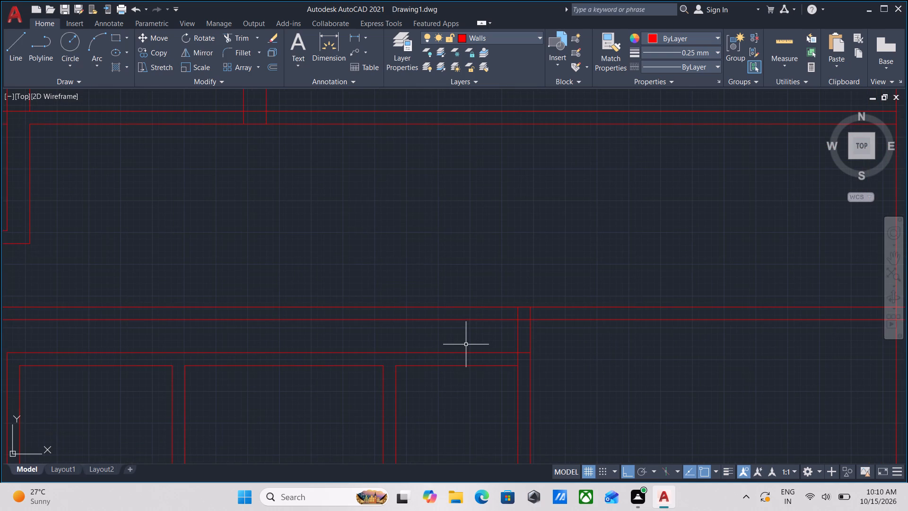
key(t)
key(r)
key(Return)
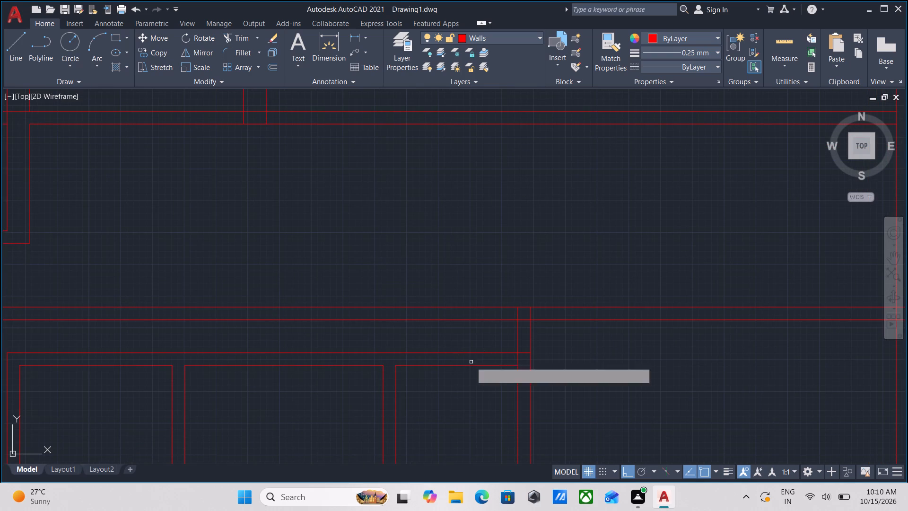
click(481, 331)
click(477, 253)
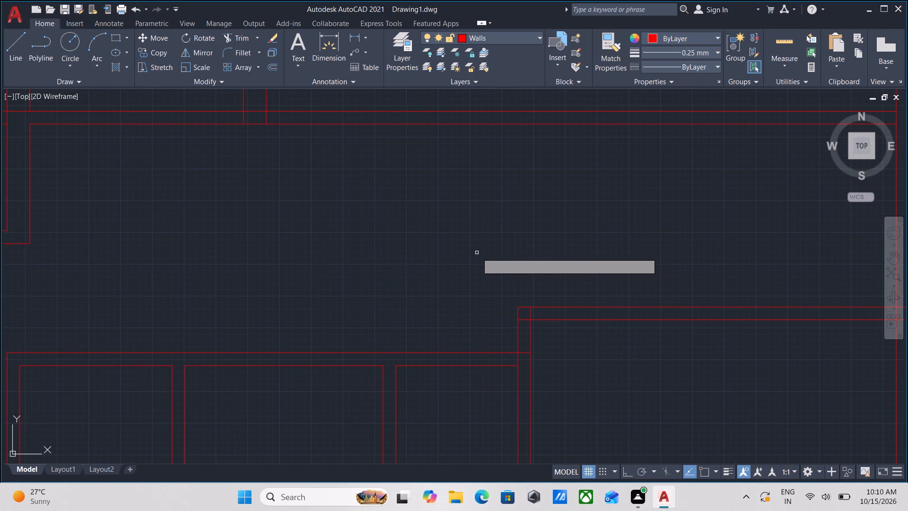
scroll(455, 259, down, 3)
middle_drag(434, 248, 464, 304)
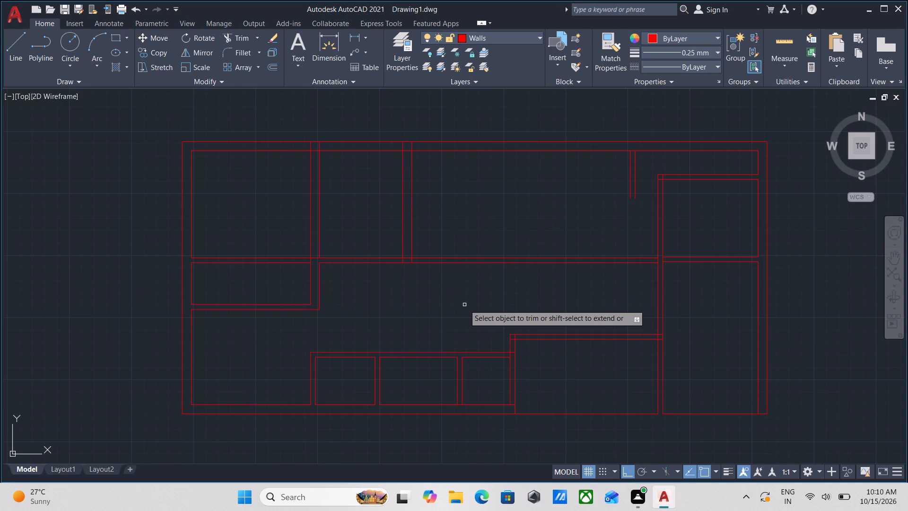
scroll(562, 322, down, 1)
middle_drag(591, 295, 562, 326)
scroll(547, 283, up, 2)
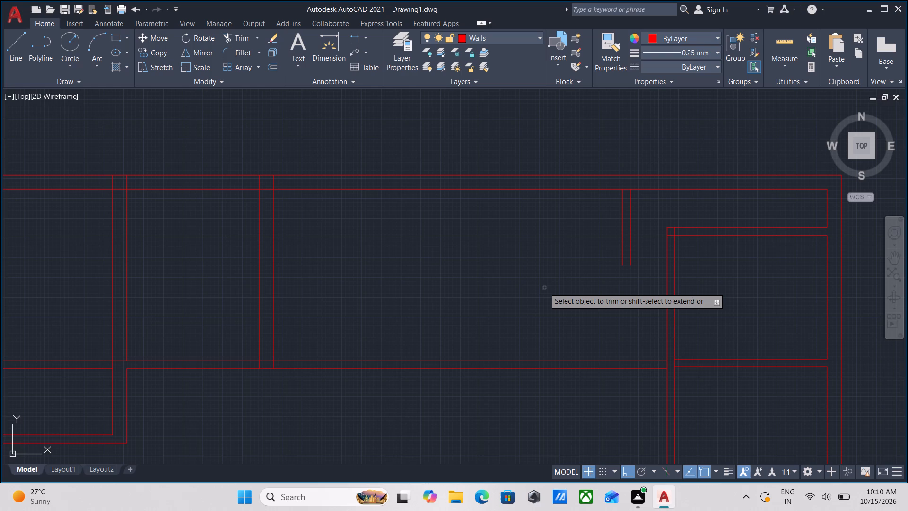
key(Escape)
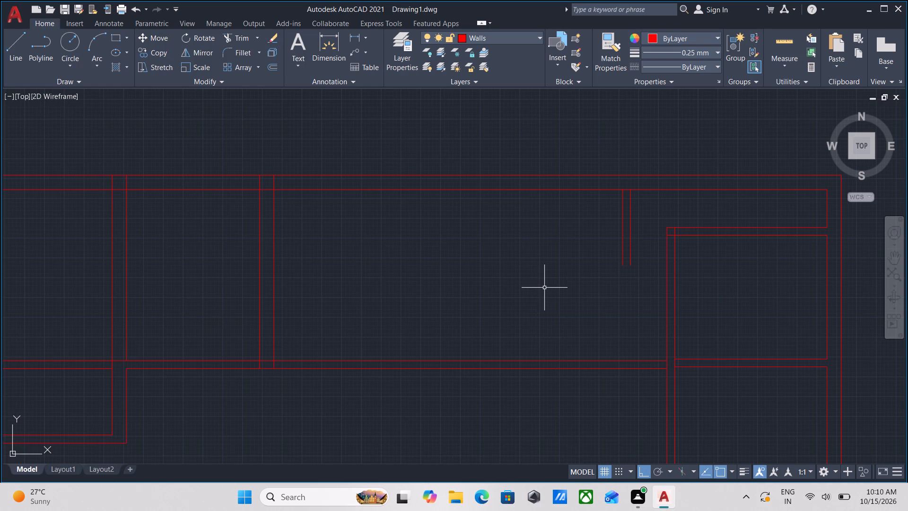
Draw a line 15'6" leftward from the lower end of the short partition's left line, then 4' up to the top wall's inner line.
key(l)
key(Return)
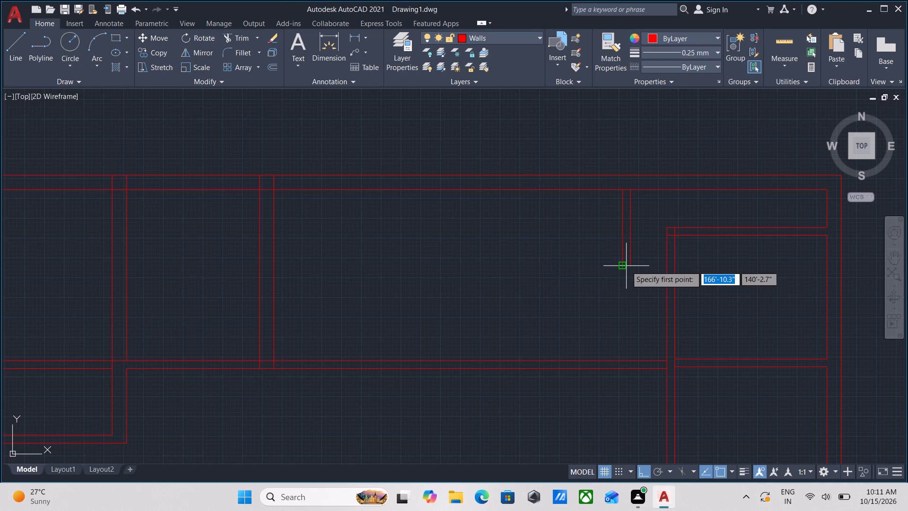
click(621, 266)
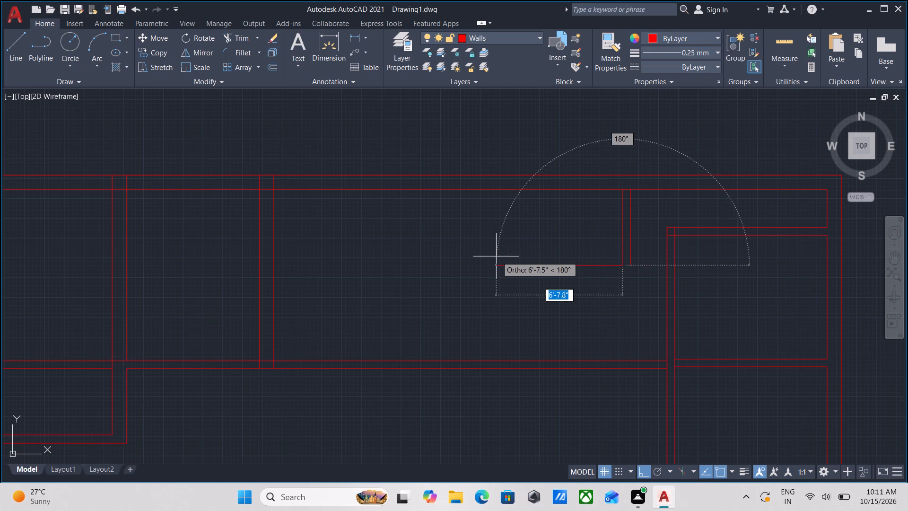
text(15')
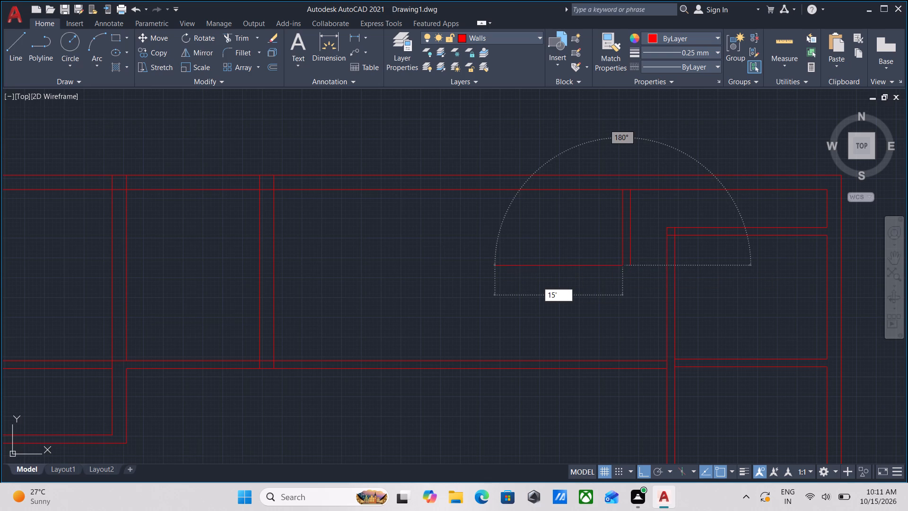
key(6)
key(Return)
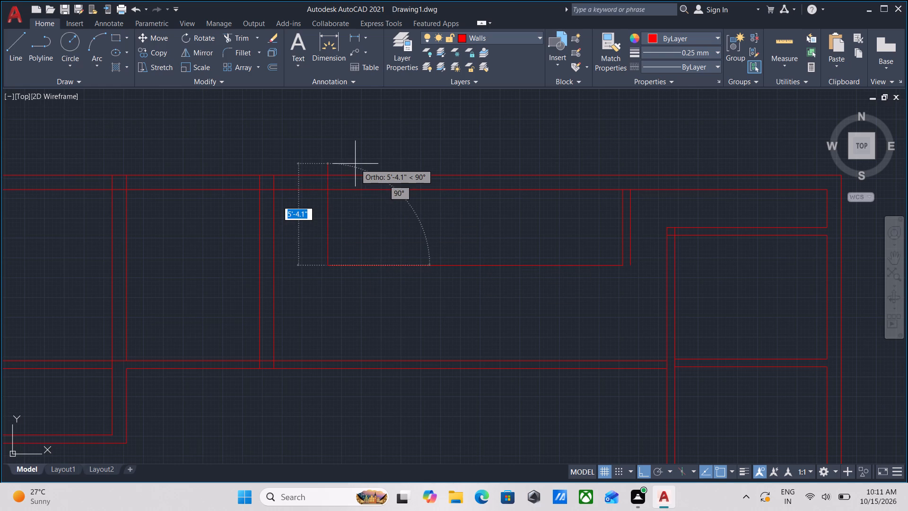
click(330, 188)
key(Escape)
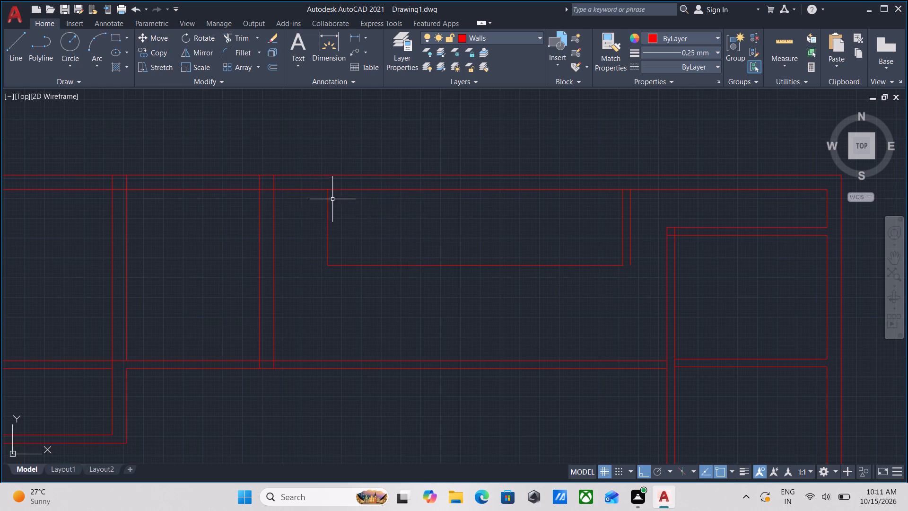
Offset the new 4' vertical line 5" to the left to give the partition its thickness.
click(346, 223)
click(311, 198)
key(o)
key(Return)
click(330, 229)
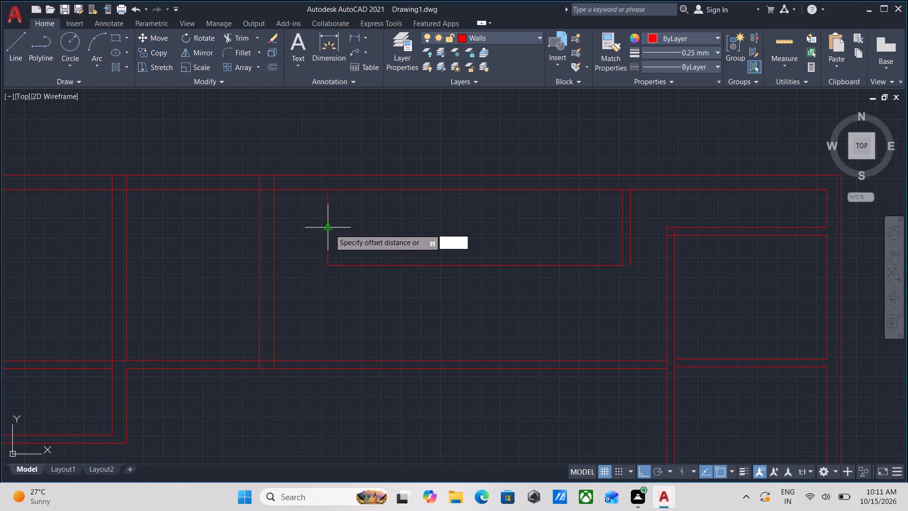
click(315, 228)
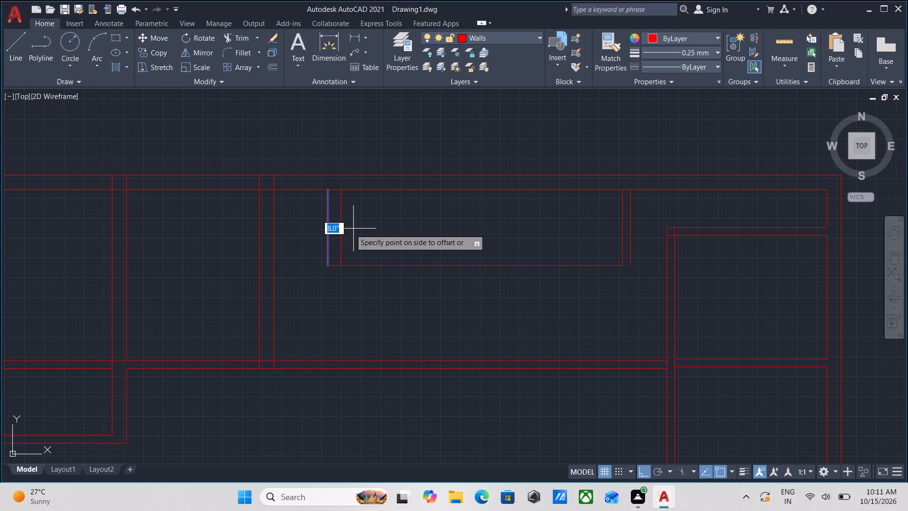
key(5)
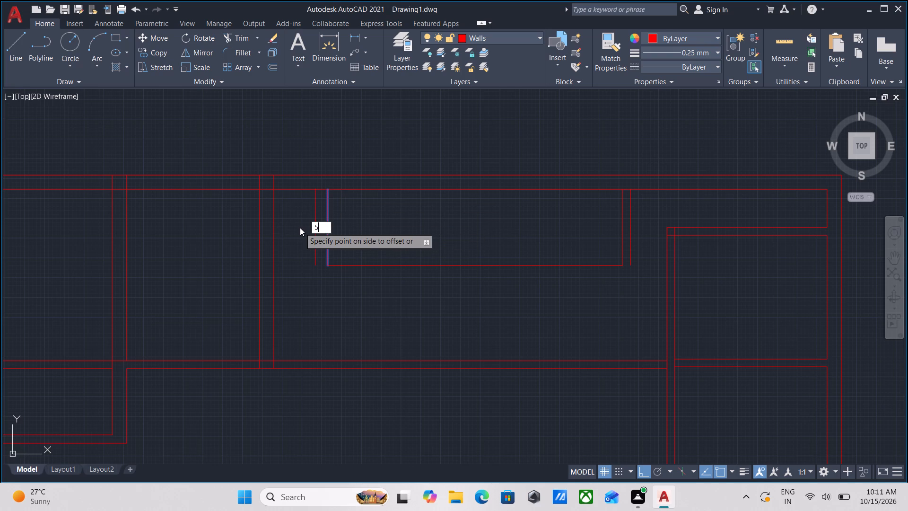
key(Return)
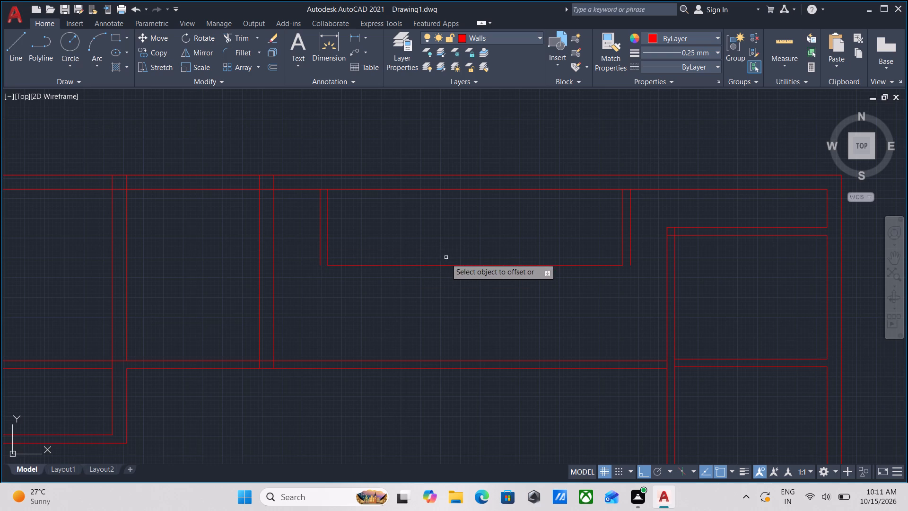
Offset the new 15'6" horizontal line 5" downward.
click(451, 264)
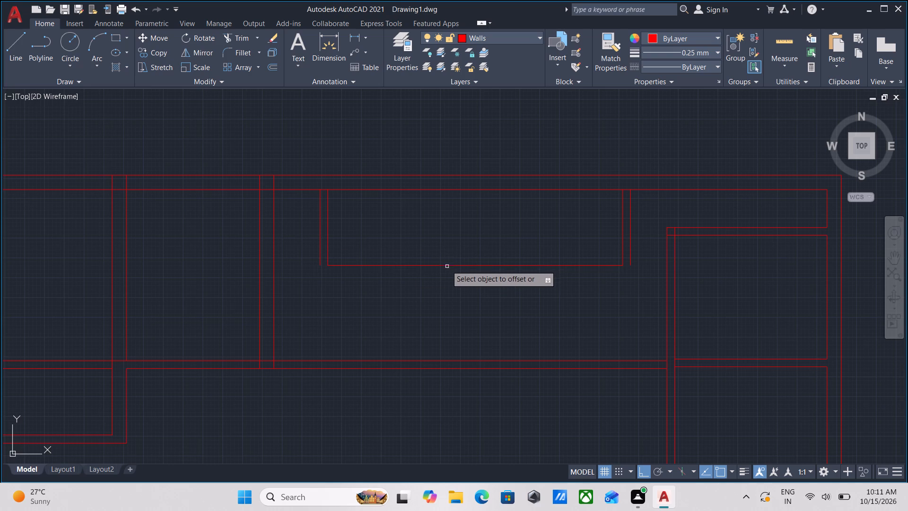
click(446, 265)
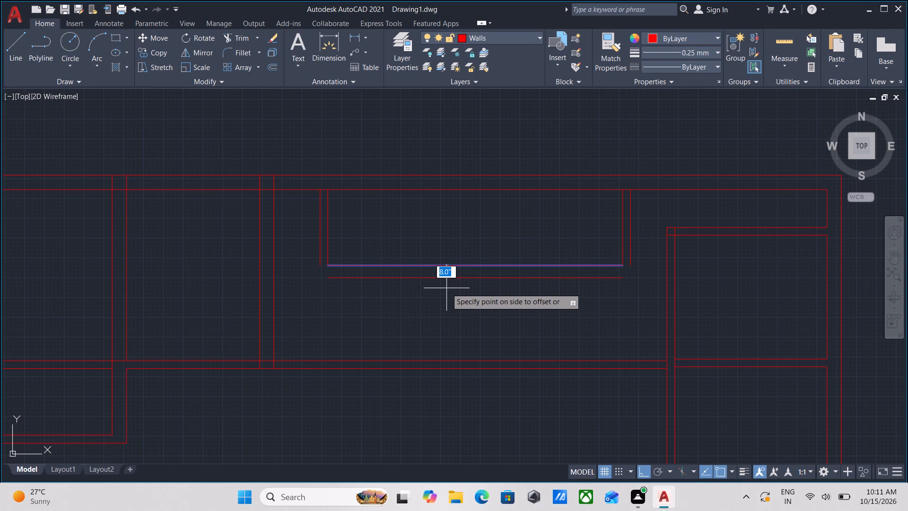
key(5)
key(Return)
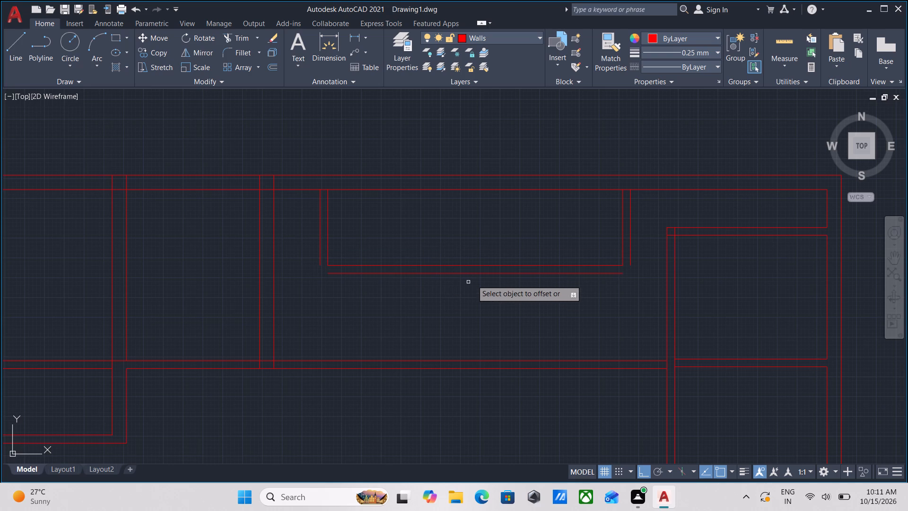
key(Escape)
Fillet the outer horizontal line with the left outer vertical line to close the new enclosure's lower-left corner.
middle_drag(477, 279, 477, 296)
key(f)
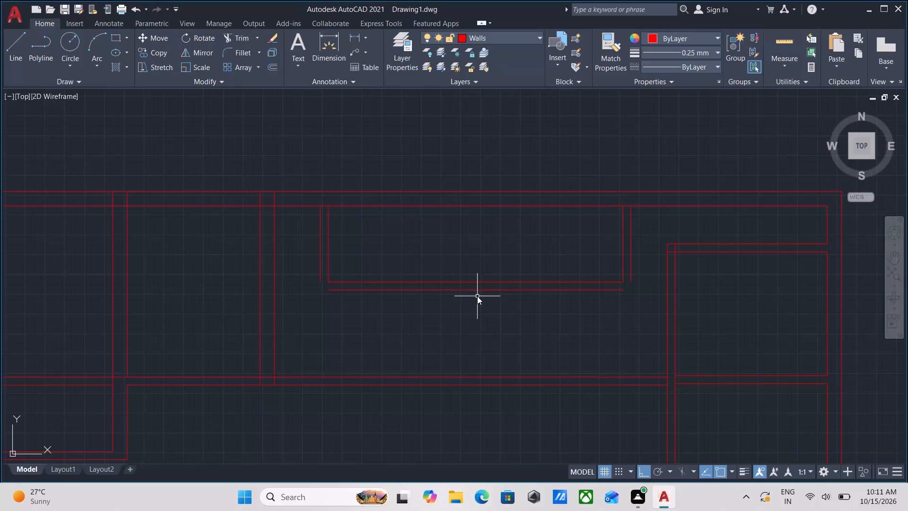
key(Return)
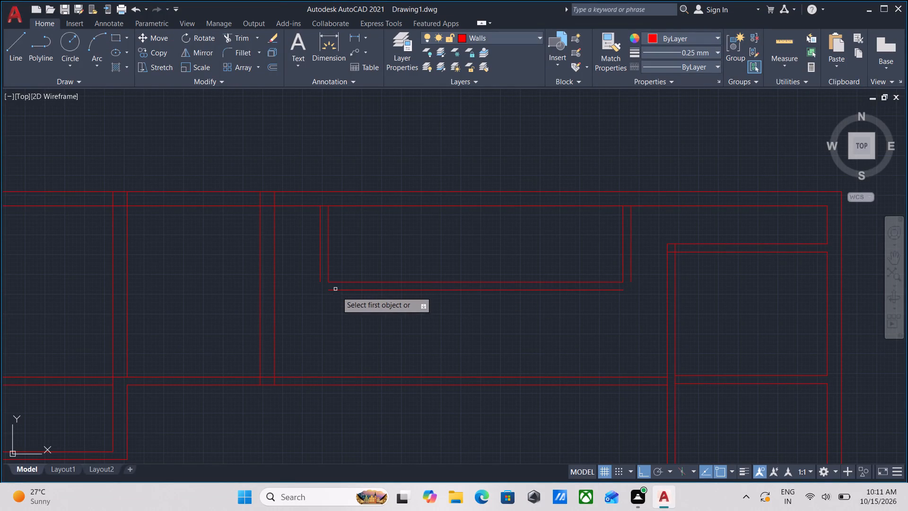
click(340, 290)
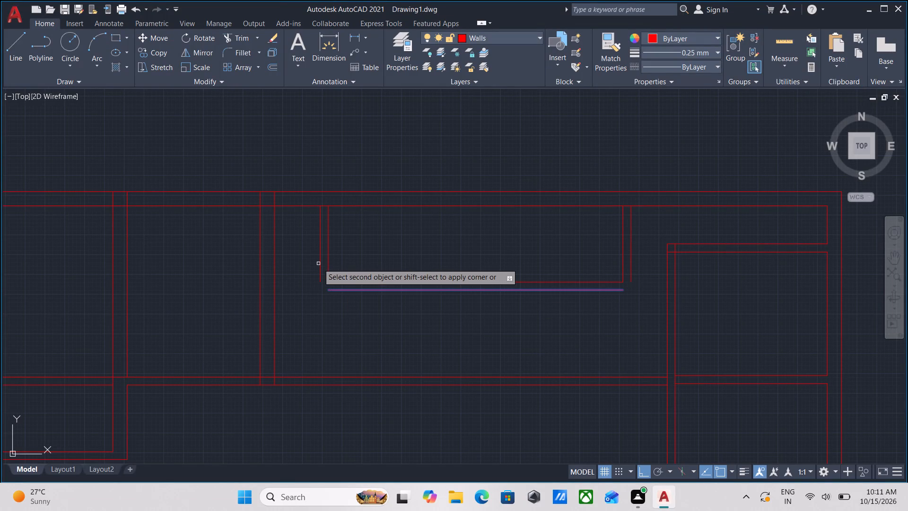
click(320, 265)
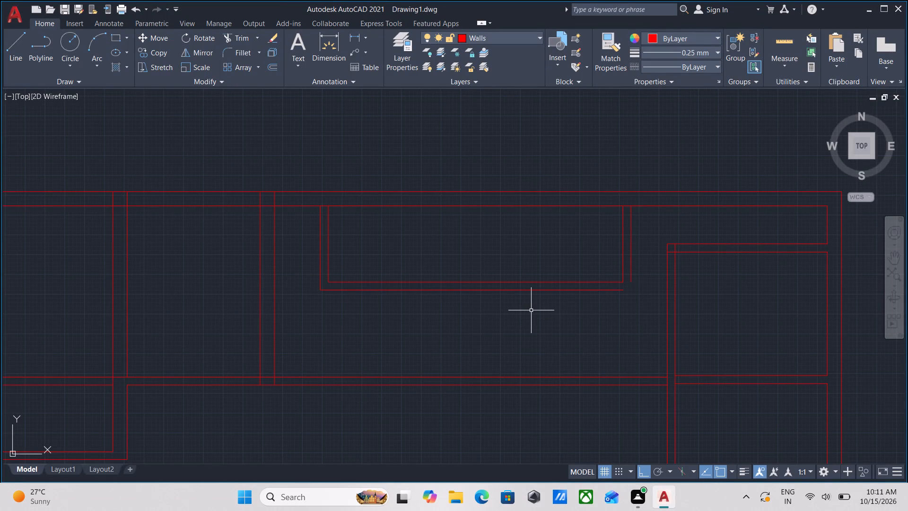
Fillet the top enclosure's outer horizontal line with its right outer vertical line to close the lower-right corner.
key(f)
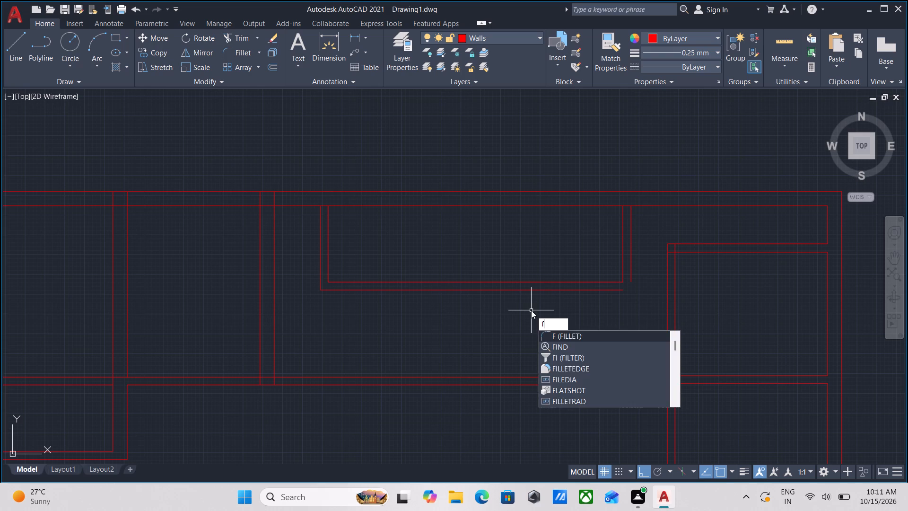
key(Return)
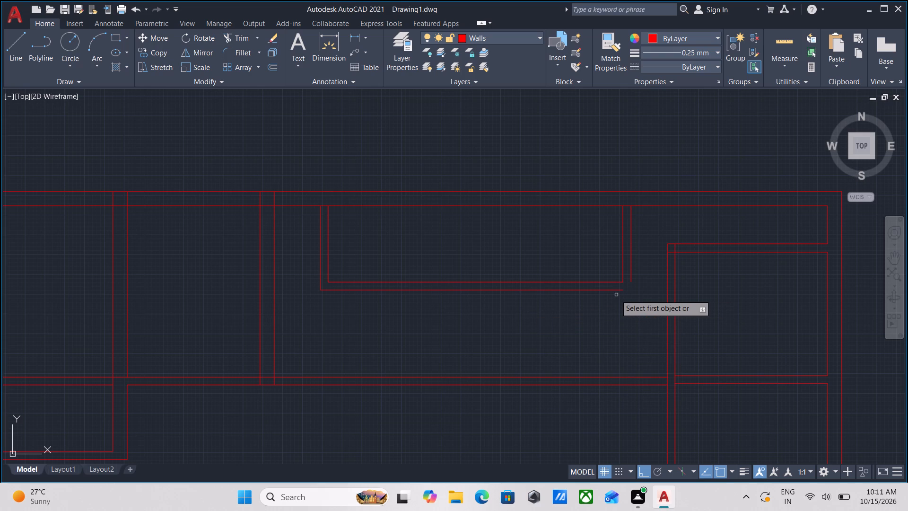
click(612, 291)
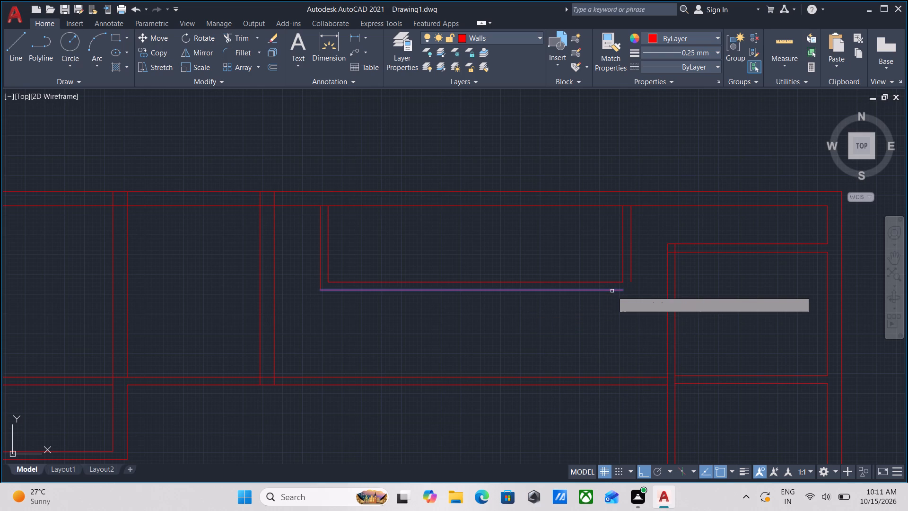
click(630, 268)
Trim the top wall's inner line between the double lines of the top enclosure's left and right side walls.
scroll(602, 333, down, 1)
middle_drag(602, 333, 631, 325)
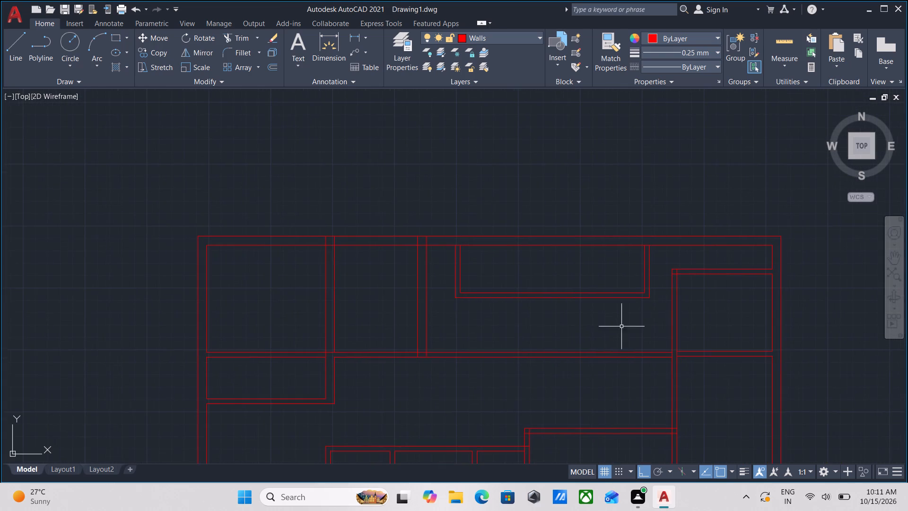
scroll(577, 344, down, 1)
middle_drag(577, 341, 576, 365)
scroll(574, 352, up, 1)
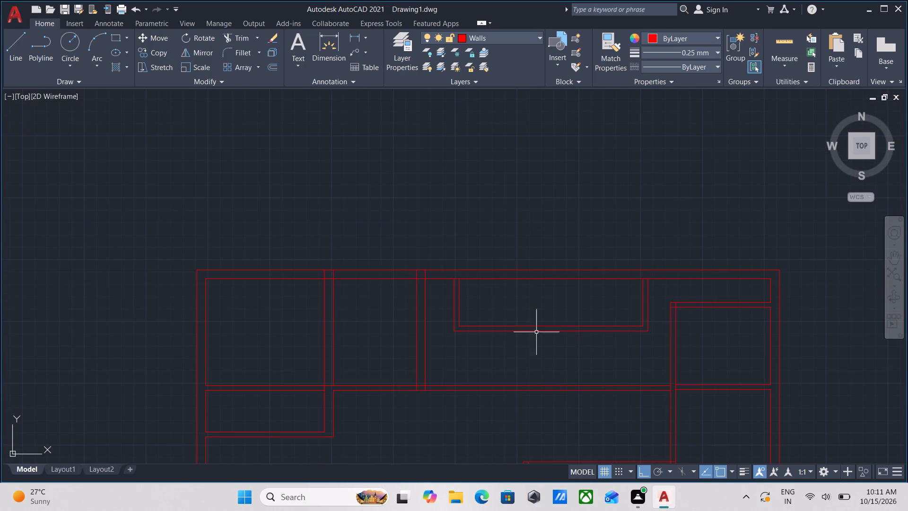
scroll(458, 284, up, 2)
key(t)
key(r)
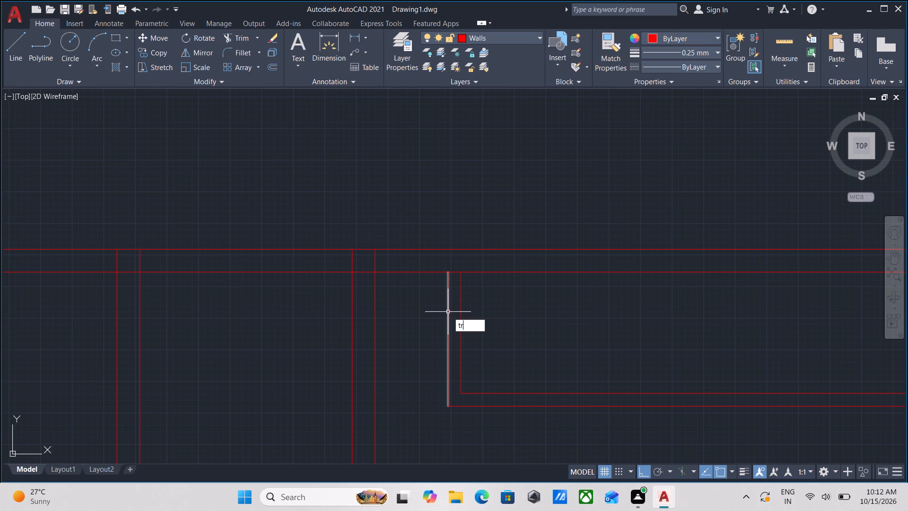
key(Return)
scroll(455, 271, up, 2)
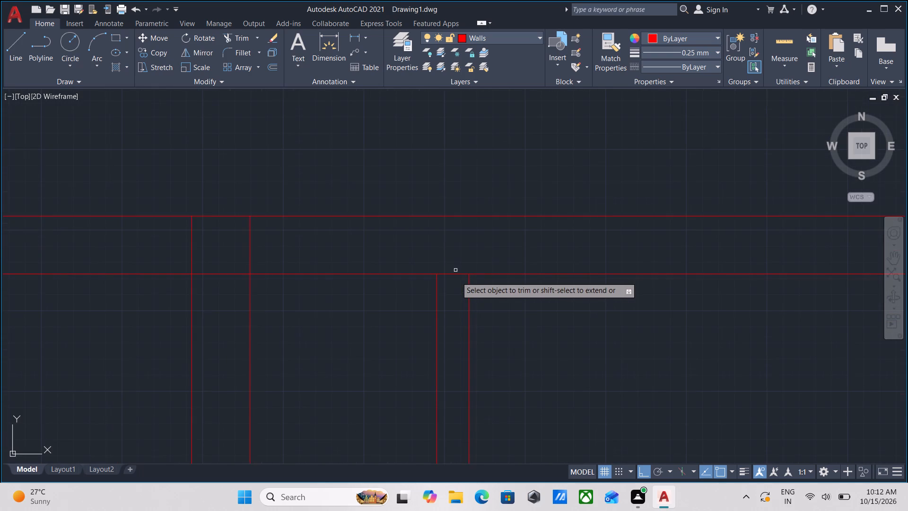
click(456, 289)
click(453, 264)
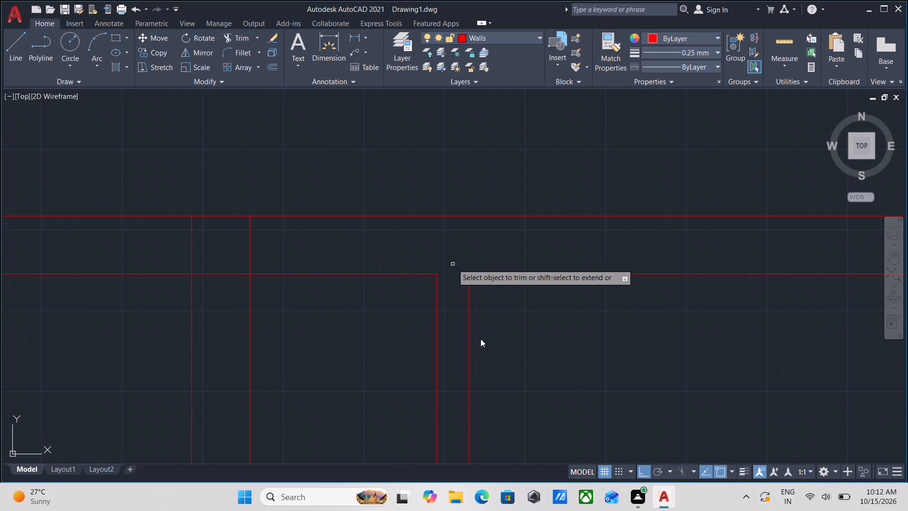
scroll(563, 367, down, 3)
middle_drag(588, 361, 352, 325)
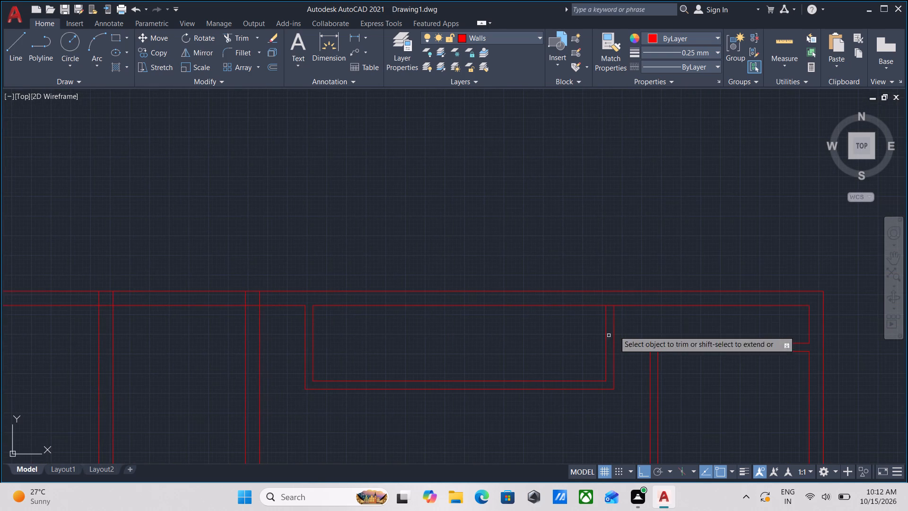
scroll(630, 311, up, 3)
scroll(595, 295, up, 2)
click(553, 324)
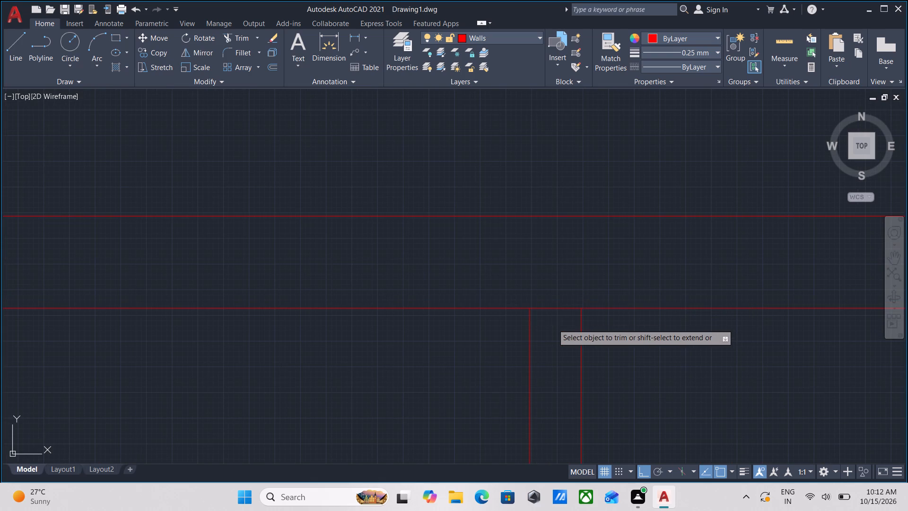
click(545, 276)
key(Escape)
Extend both lines of the partition right of the lower small rooms up to the upper line of the central horizontal wall.
scroll(545, 276, down, 2)
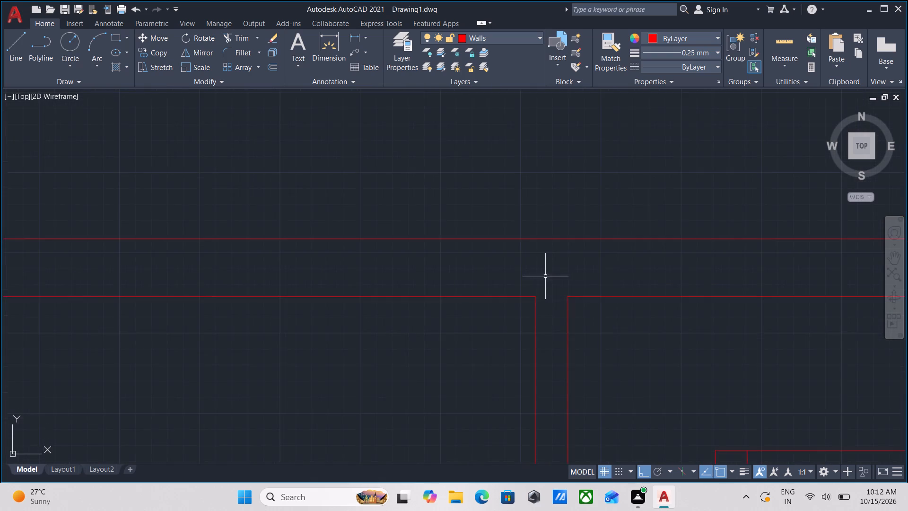
scroll(557, 336, down, 4)
middle_drag(555, 345, 593, 275)
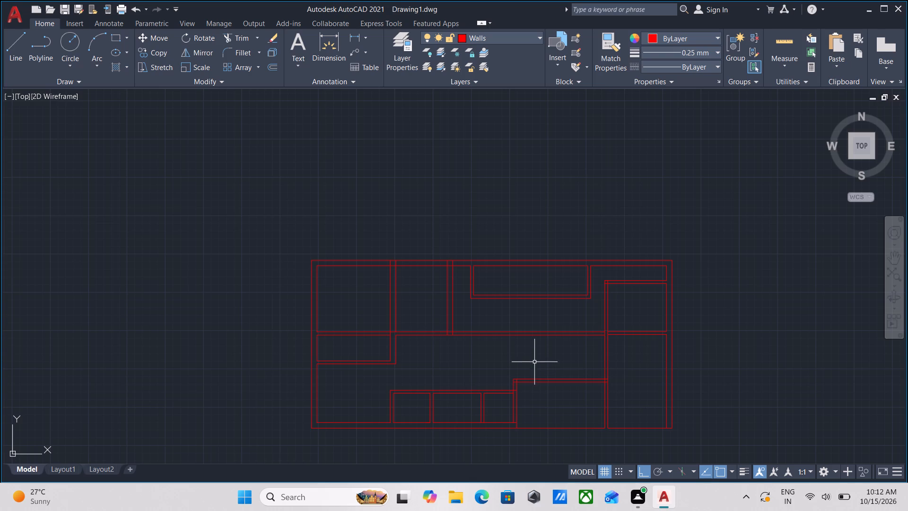
middle_drag(535, 358, 535, 319)
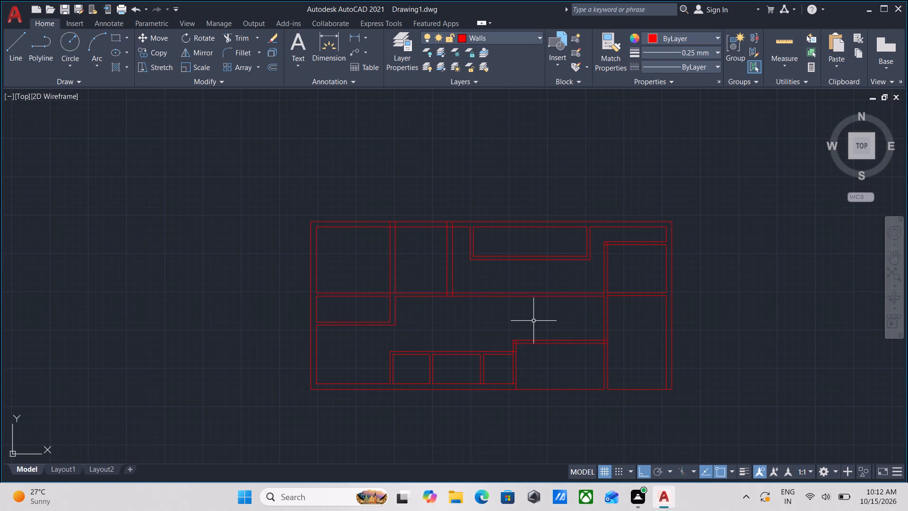
scroll(526, 333, up, 2)
scroll(533, 304, down, 1)
middle_click(533, 304)
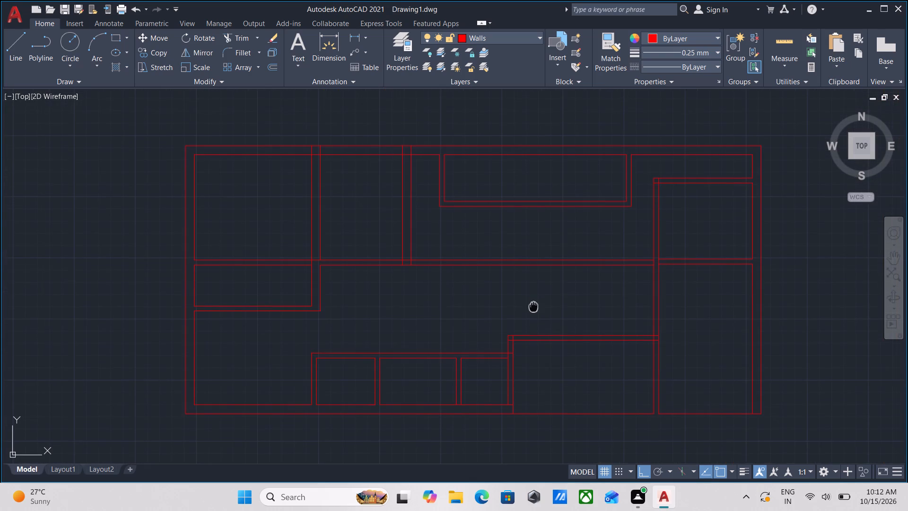
key(e)
key(x)
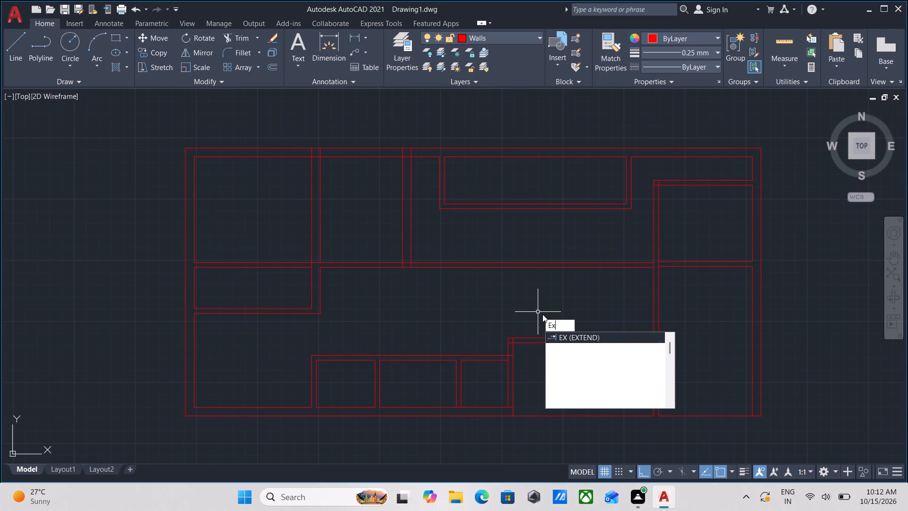
key(Return)
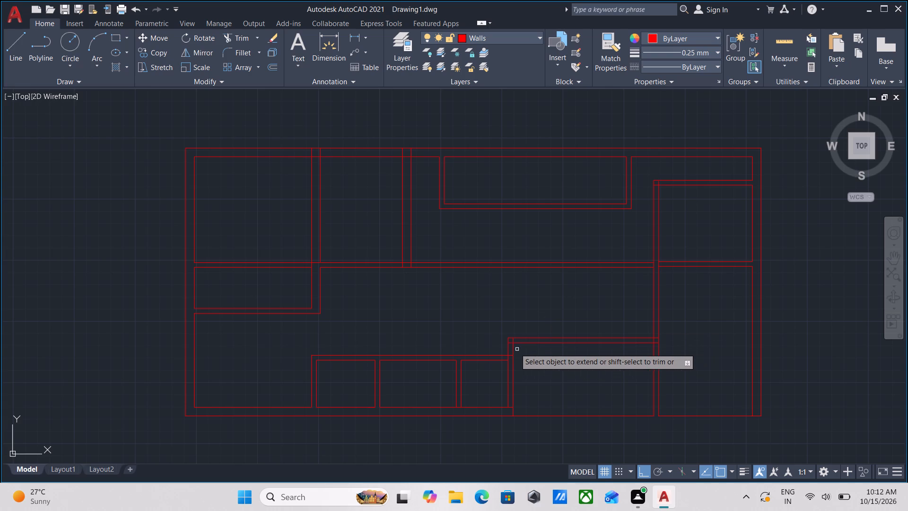
scroll(505, 349, up, 2)
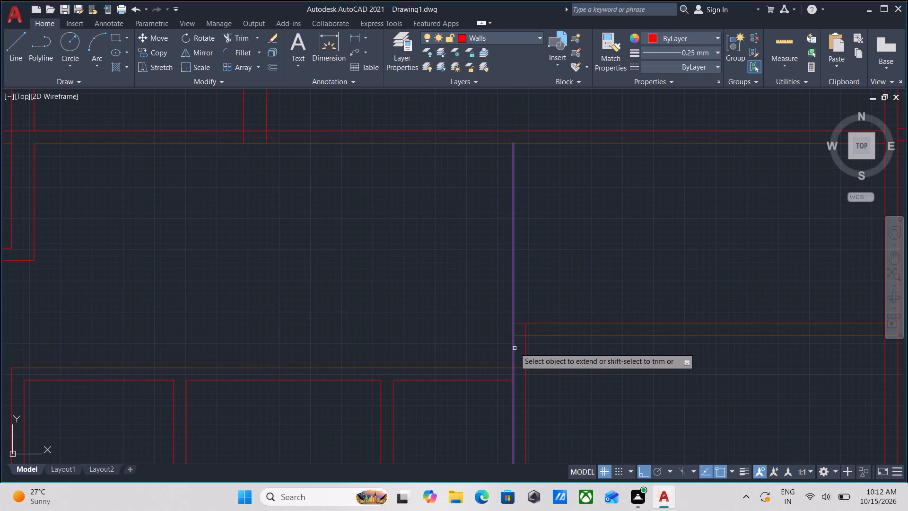
click(515, 348)
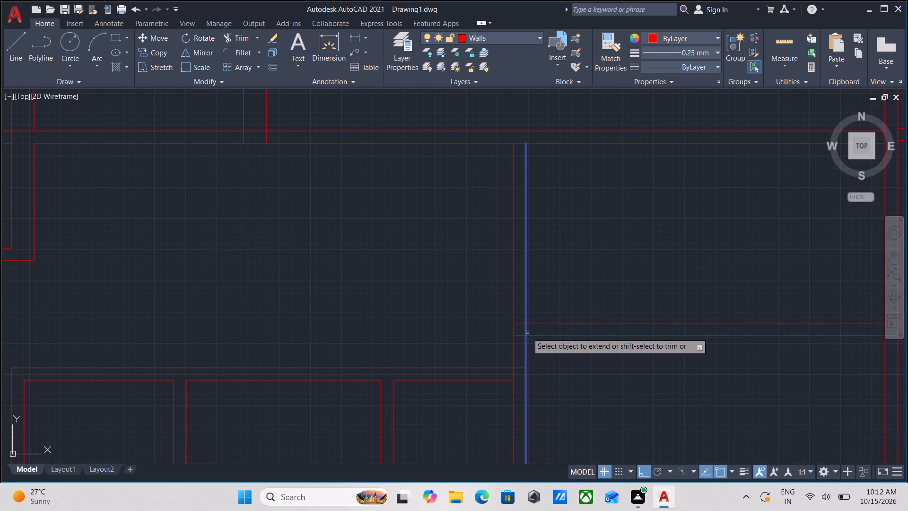
click(525, 331)
scroll(562, 239, down, 1)
middle_drag(562, 239, 540, 331)
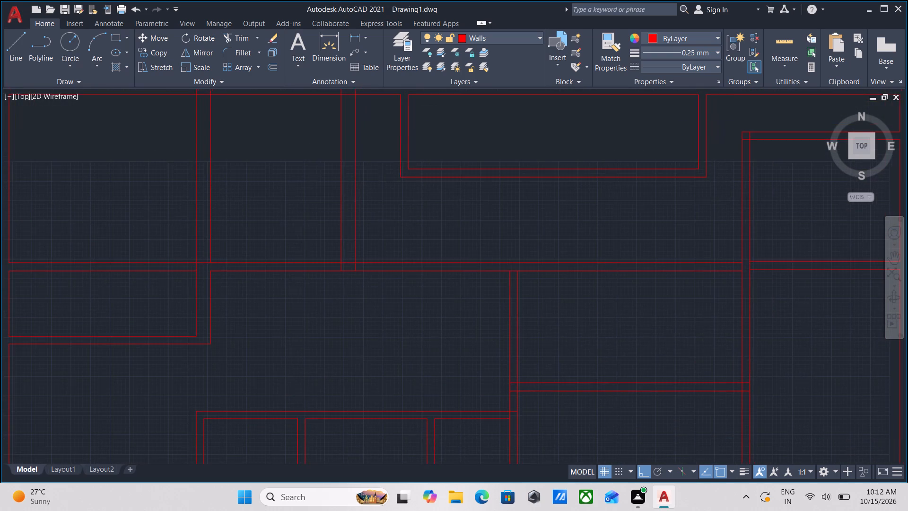
click(518, 291)
click(509, 297)
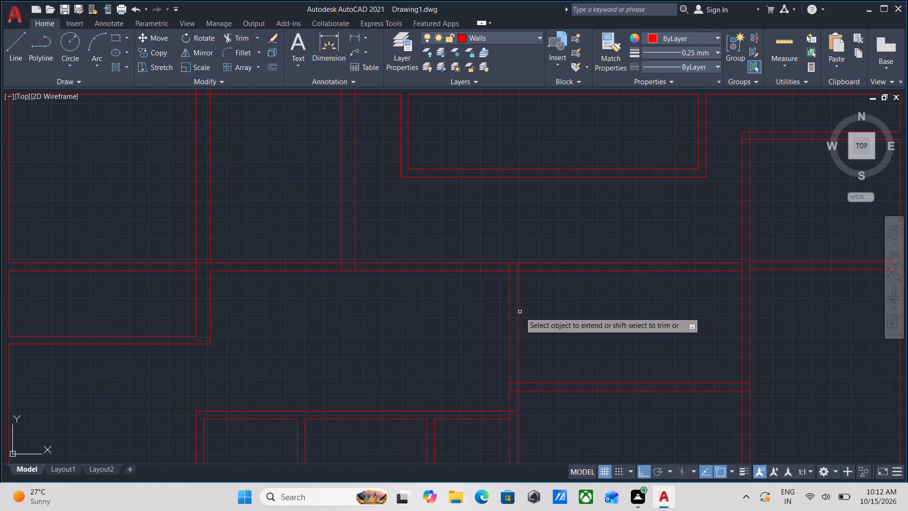
key(Escape)
Trim away the central horizontal wall on both sides of the extended partition, plus the lower wall line crossing inside that partition.
middle_drag(459, 291, 459, 301)
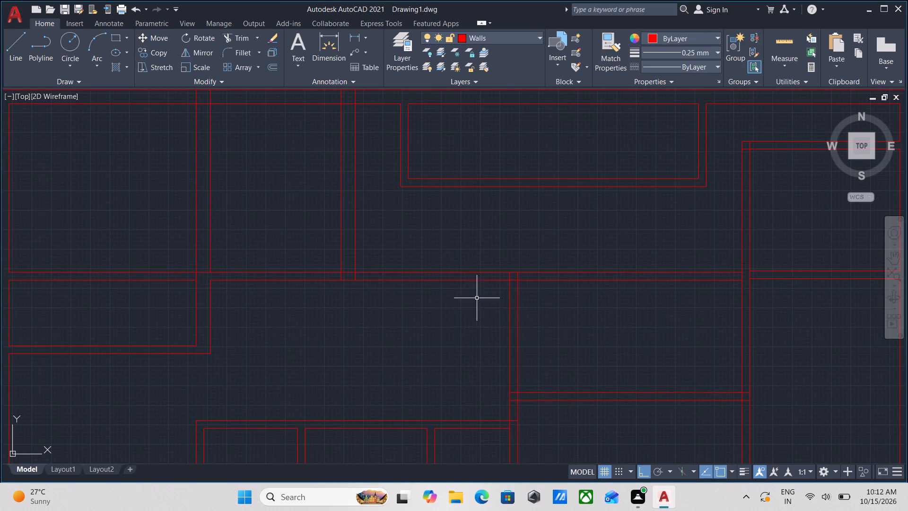
scroll(494, 288, down, 1)
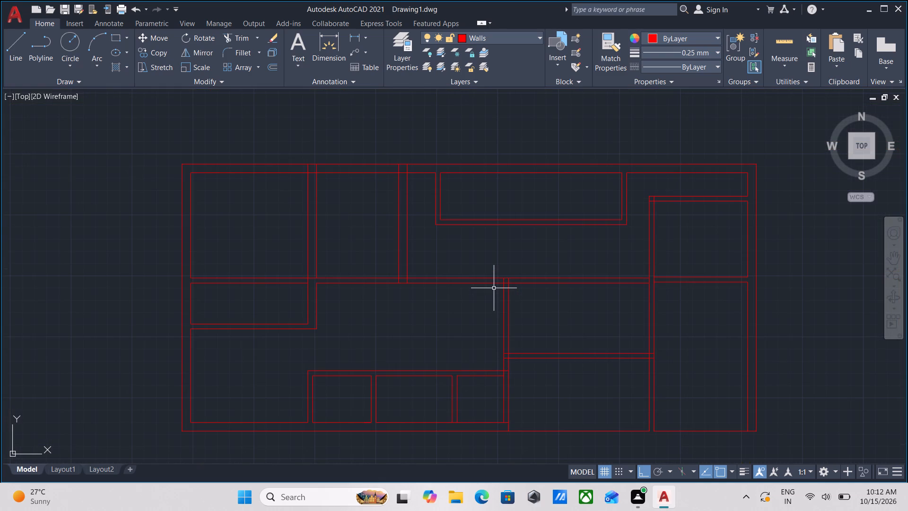
scroll(483, 298, up, 1)
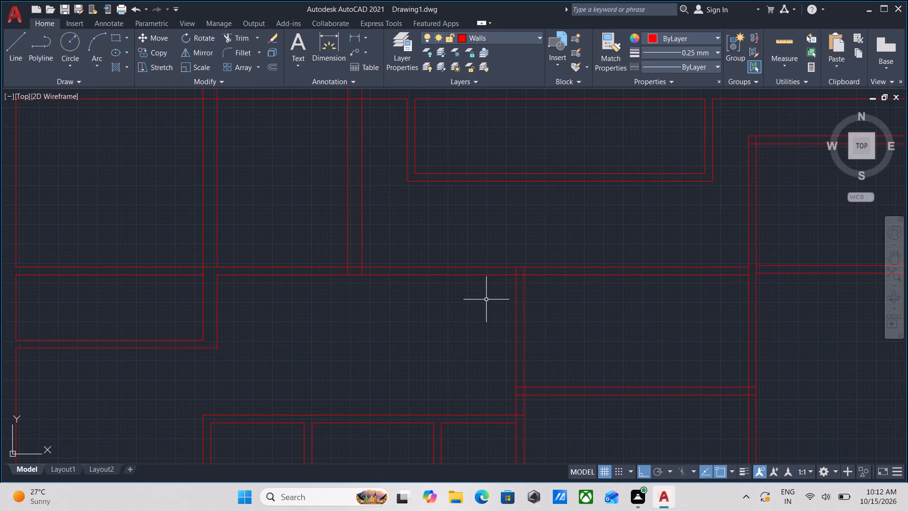
text(tr)
key(Return)
click(480, 304)
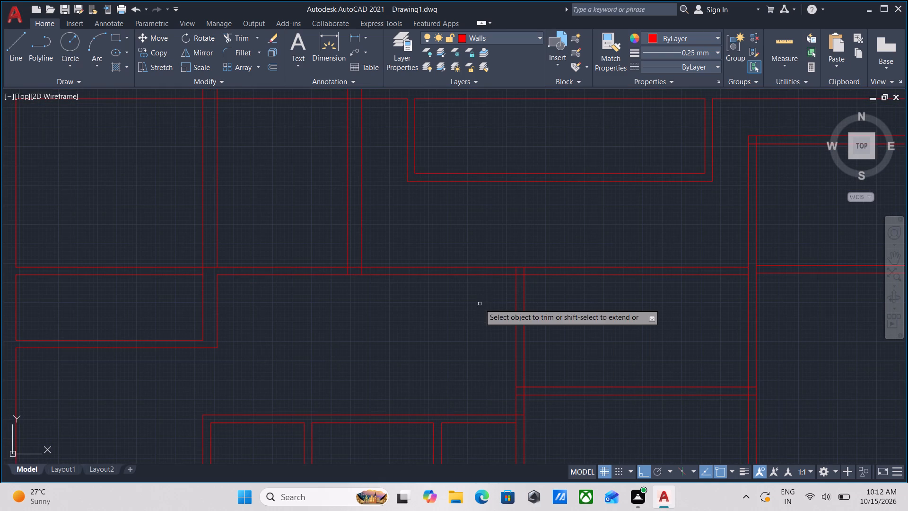
click(465, 247)
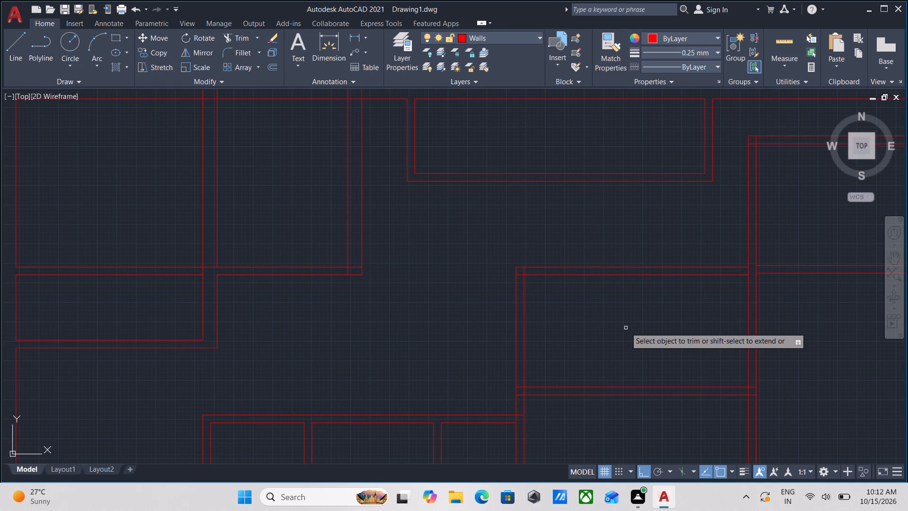
click(626, 327)
click(634, 219)
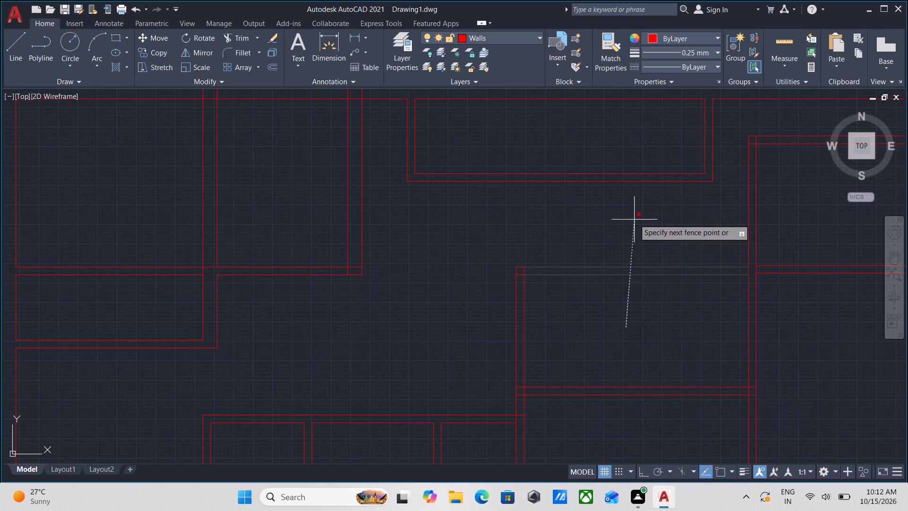
scroll(512, 265, up, 2)
click(530, 303)
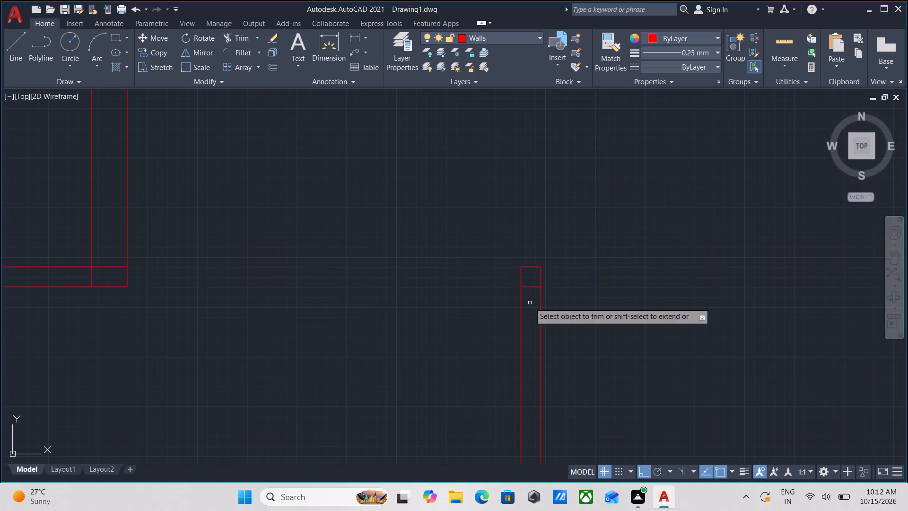
click(525, 273)
Trim the overlapping lines where the right room's top wall and the lower small rooms' top wall meet the extended partition.
scroll(635, 374, down, 4)
middle_drag(641, 364, 611, 282)
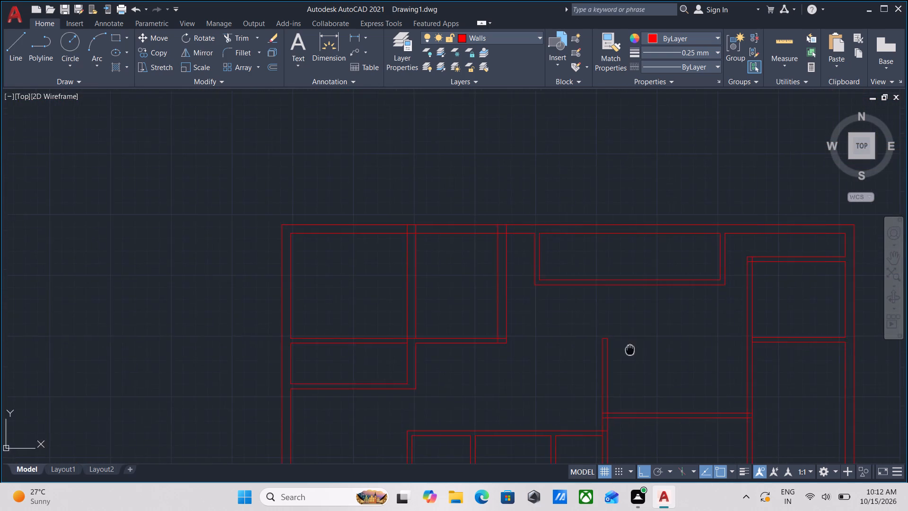
scroll(571, 363, up, 2)
scroll(584, 326, up, 3)
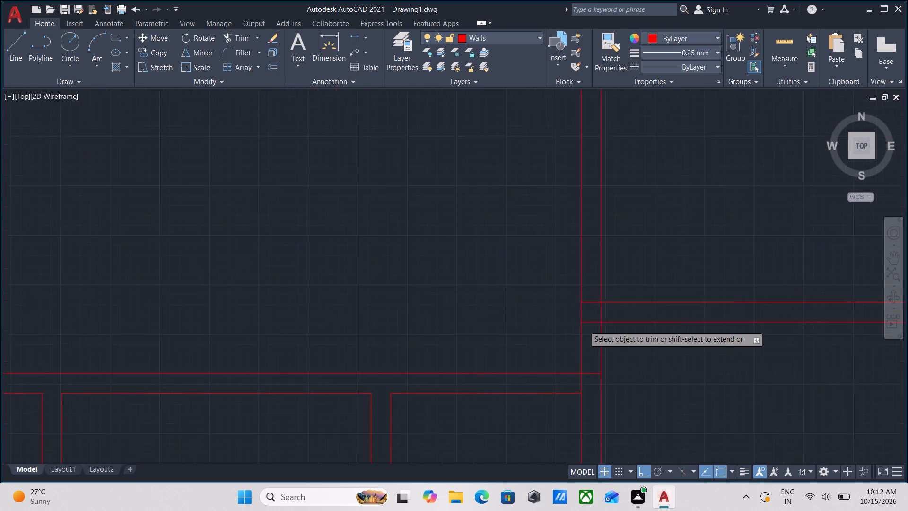
click(593, 330)
click(599, 252)
scroll(600, 365, down, 3)
middle_drag(600, 366, 601, 305)
click(582, 350)
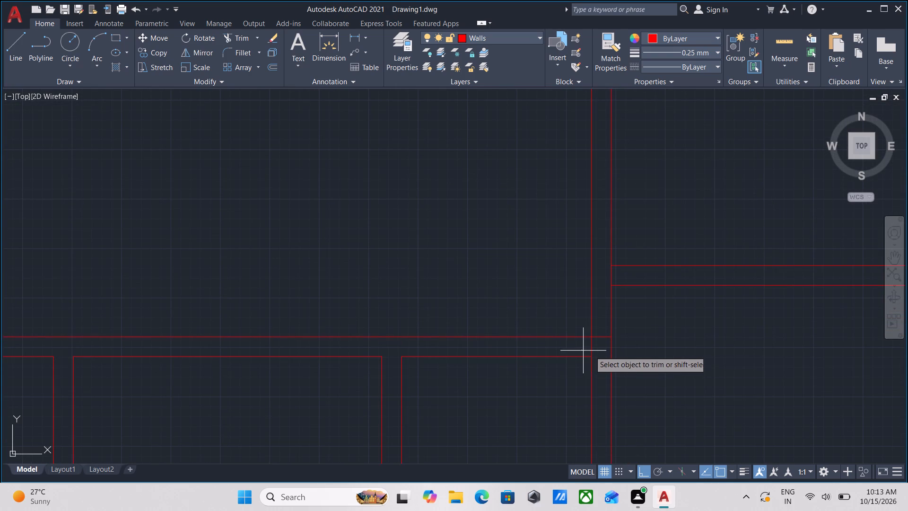
click(602, 349)
click(602, 347)
click(598, 321)
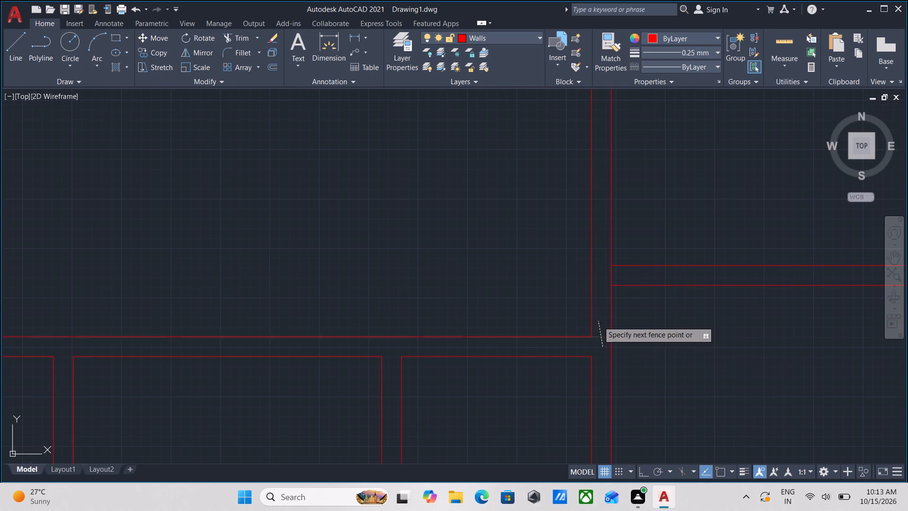
scroll(598, 321, down, 3)
scroll(543, 286, down, 1)
middle_drag(543, 286, 533, 326)
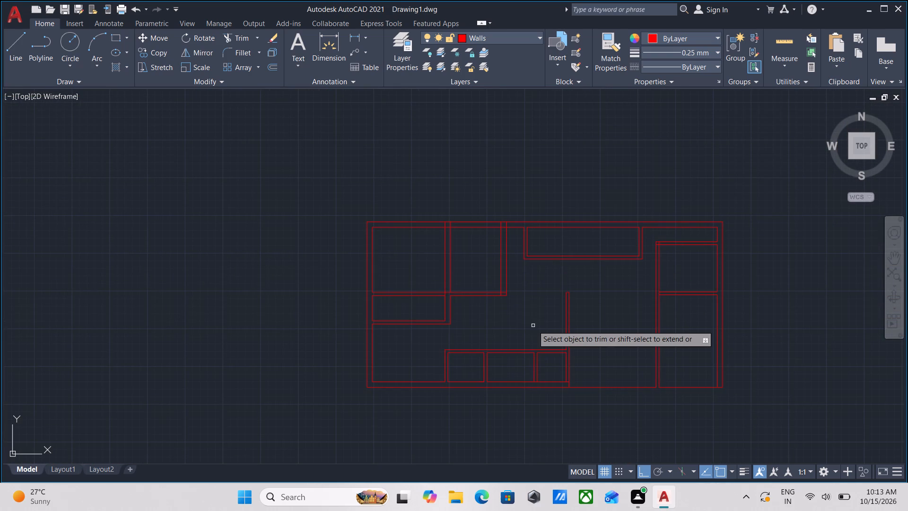
key(Escape)
Measure the interior width and height of the lower small room beside the partition and of the lower right-hand room.
key(m)
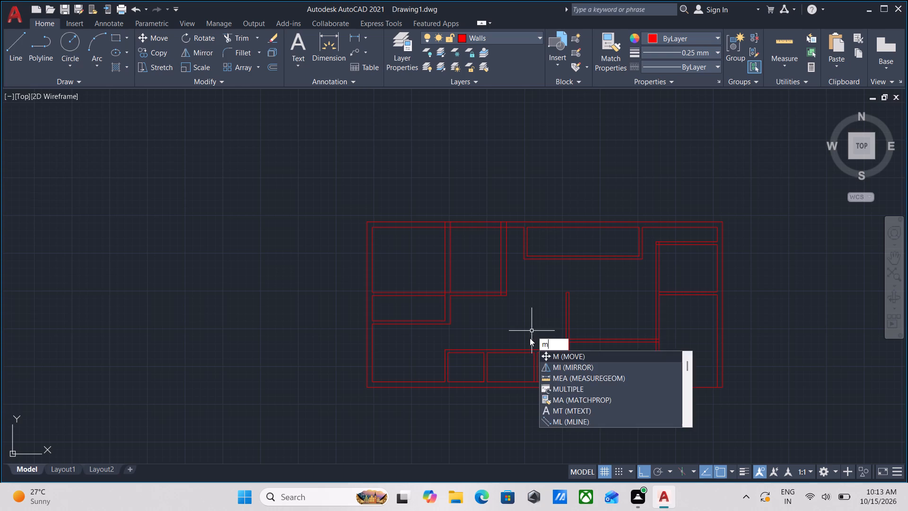
key(e)
key(a)
key(Return)
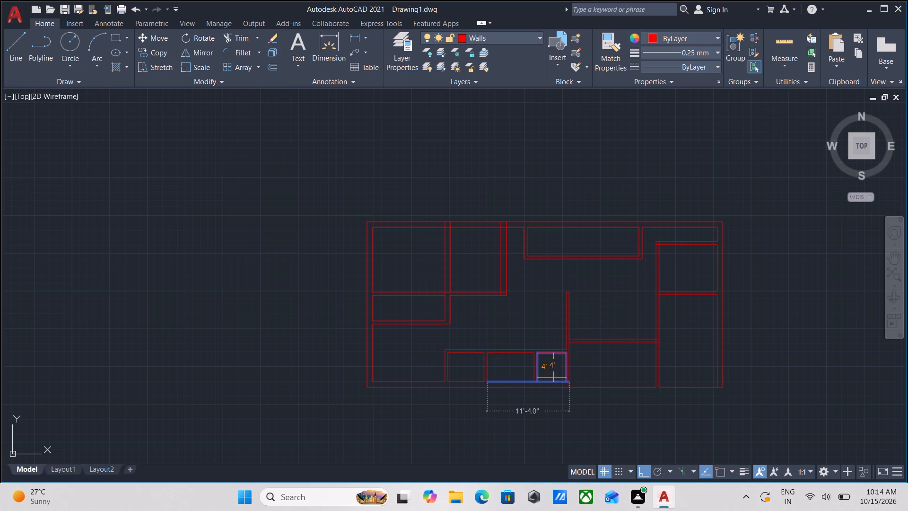
scroll(553, 378, up, 2)
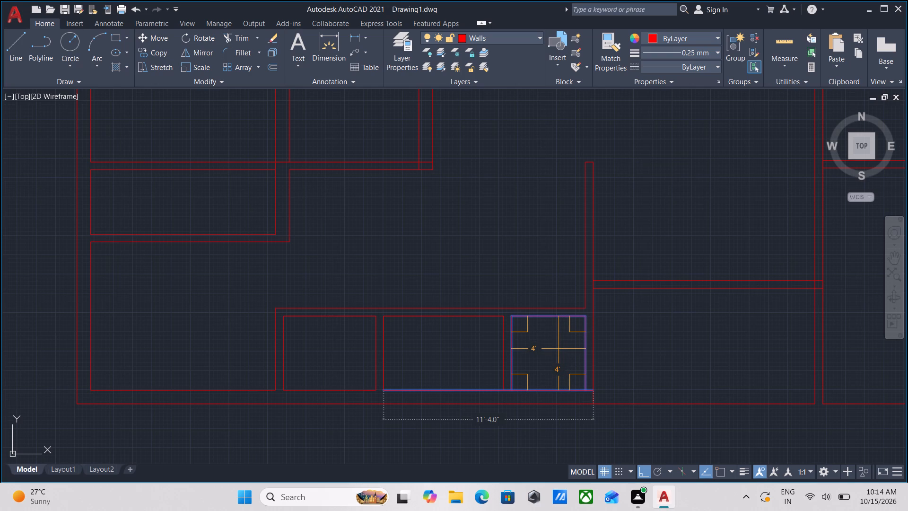
middle_drag(709, 296, 708, 296)
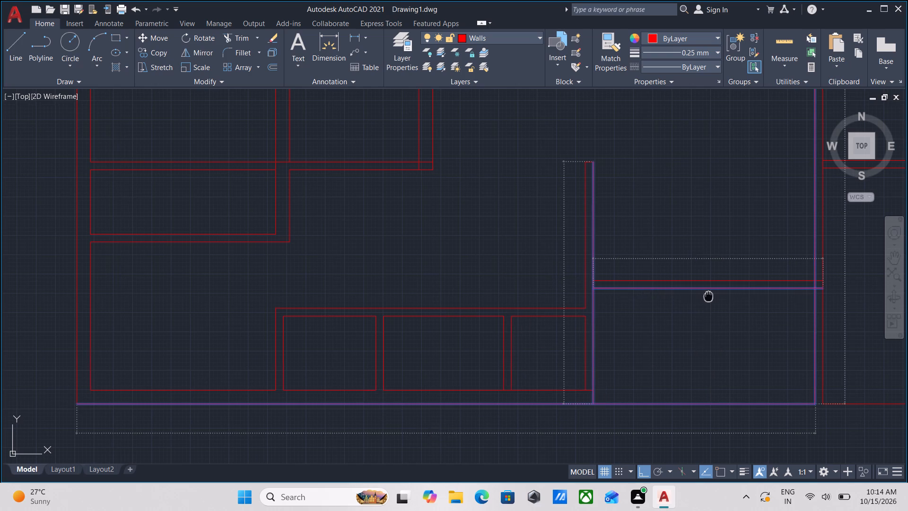
middle_drag(708, 296, 562, 296)
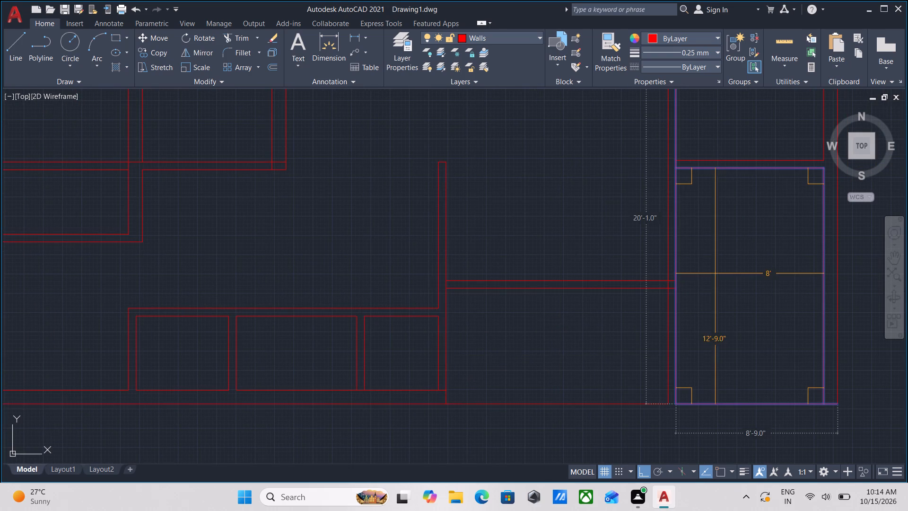
scroll(718, 258, down, 1)
middle_drag(716, 261, 585, 335)
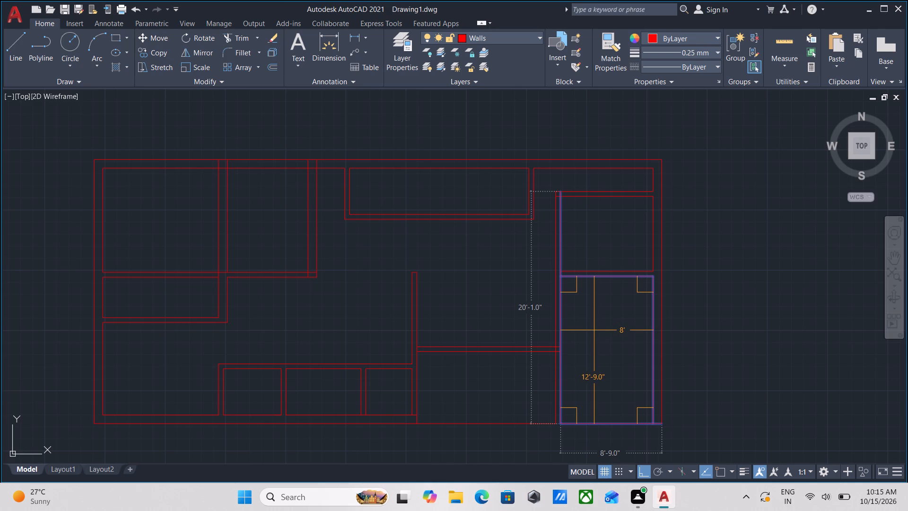
key(Escape)
Extend the right exterior wall's inner line up across the gap at the horizontal partition between the two right-hand rooms.
scroll(594, 325, up, 2)
scroll(592, 317, down, 1)
middle_drag(589, 319, 584, 325)
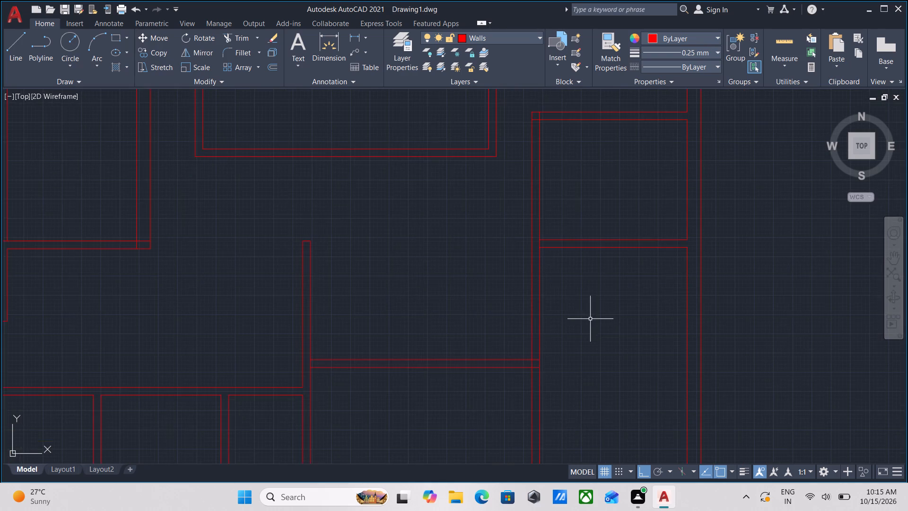
middle_drag(584, 325, 546, 357)
middle_drag(591, 323, 579, 358)
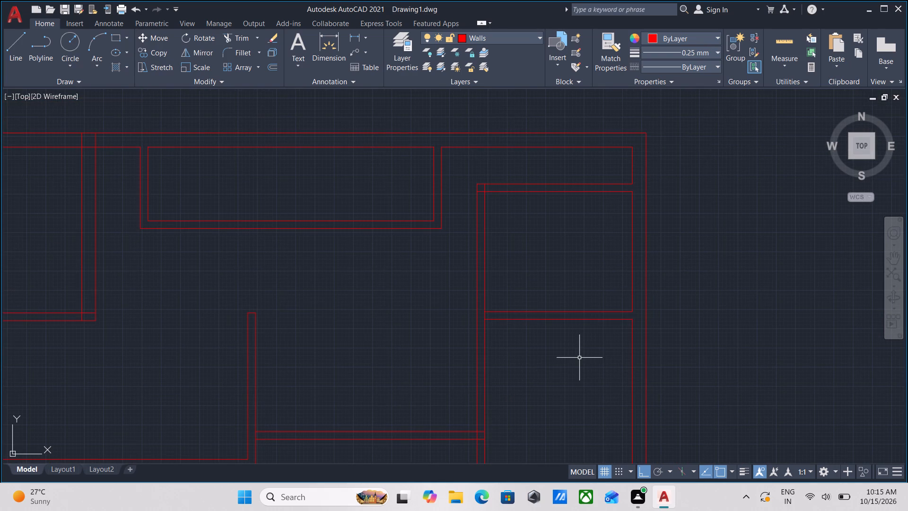
text(ex)
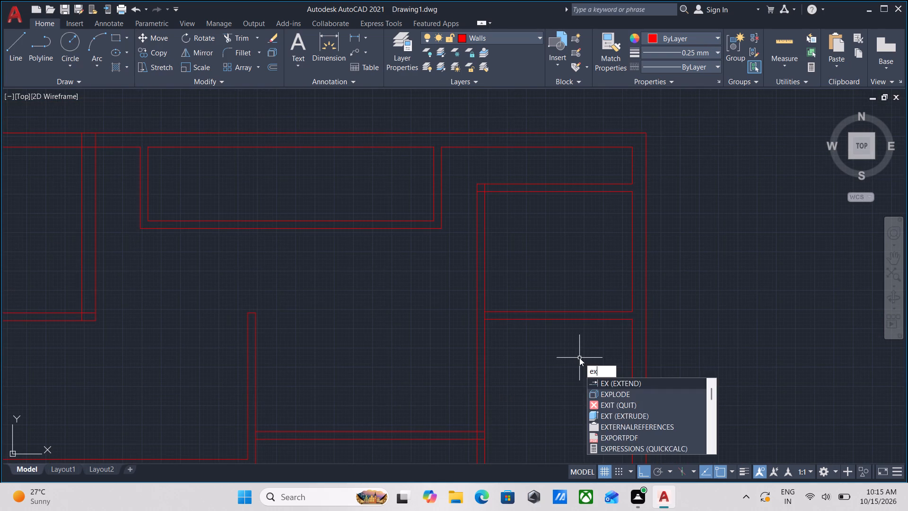
key(Return)
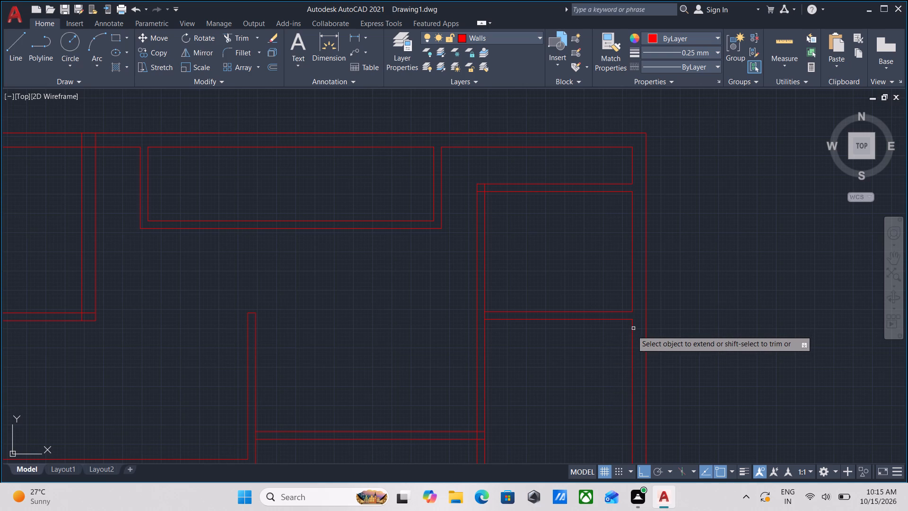
click(631, 331)
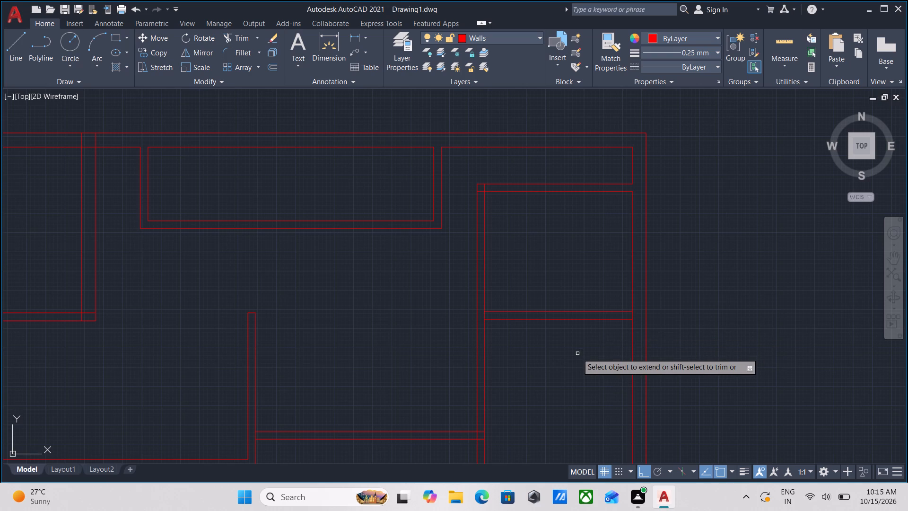
key(Escape)
Trim away both lines of the horizontal partition between the upper and lower right-hand rooms.
middle_drag(588, 351, 594, 344)
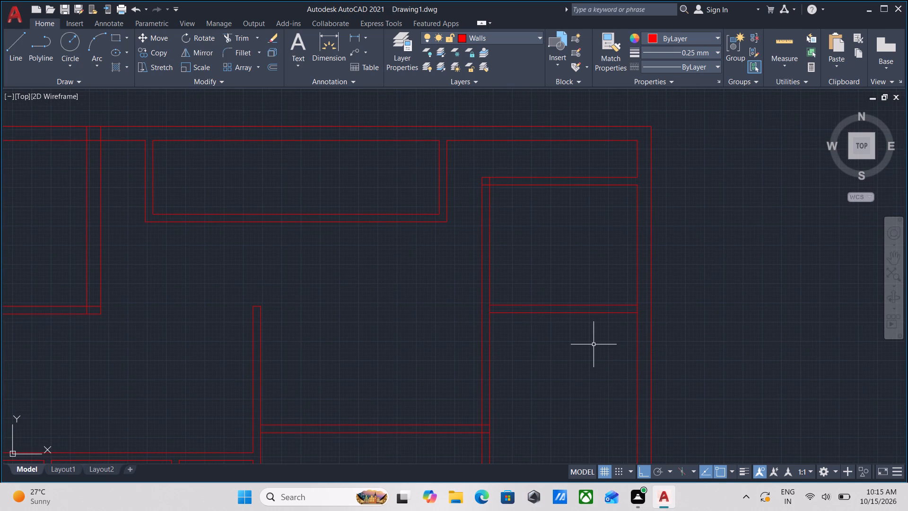
text(tr)
key(Return)
click(594, 344)
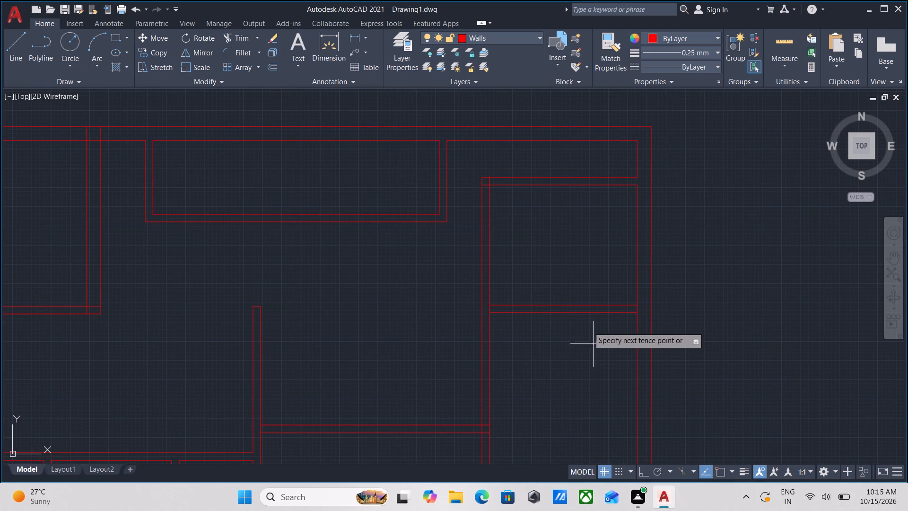
click(579, 261)
middle_drag(533, 336, 542, 231)
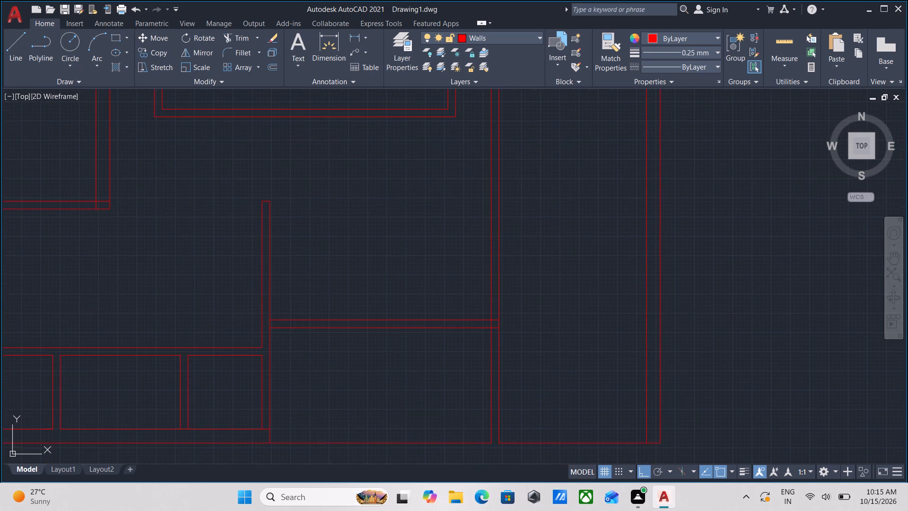
scroll(572, 284, down, 1)
middle_drag(572, 284, 571, 252)
key(Escape)
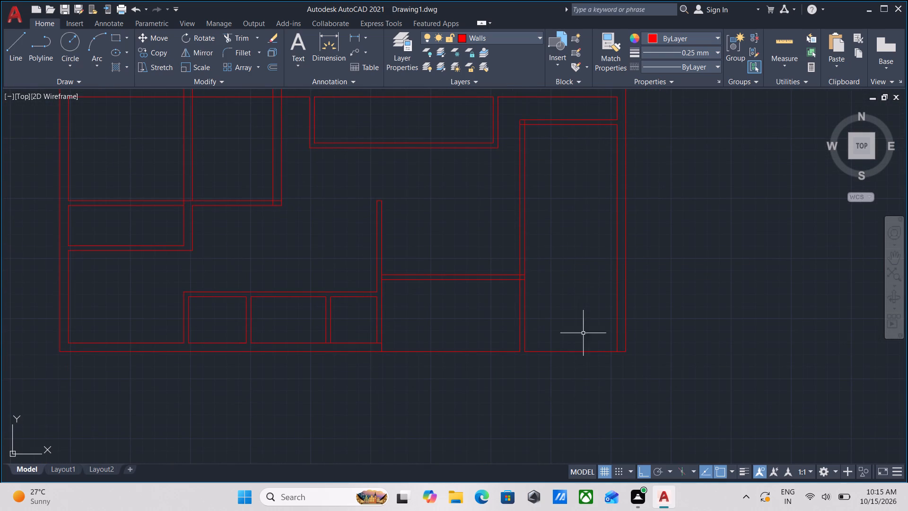
Offset the bottom exterior wall line of the right-hand room upward by 11'9".
click(588, 369)
click(570, 331)
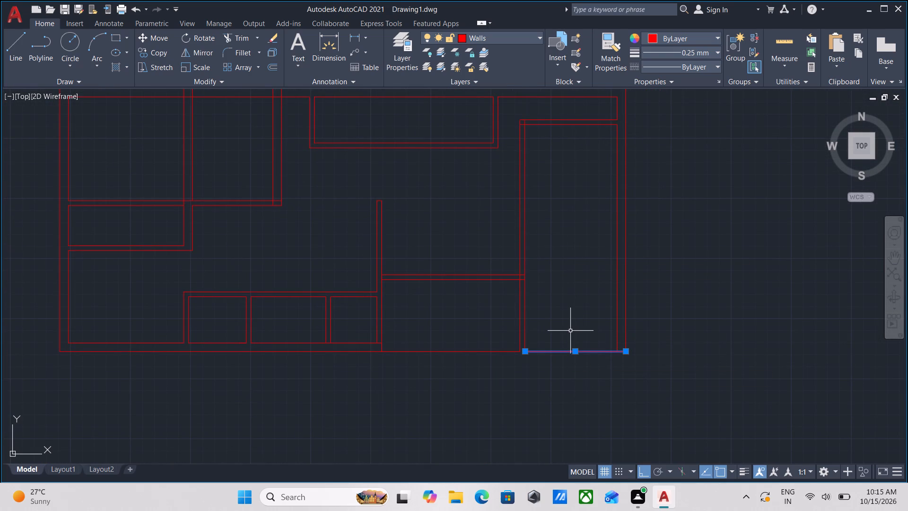
key(o)
key(Return)
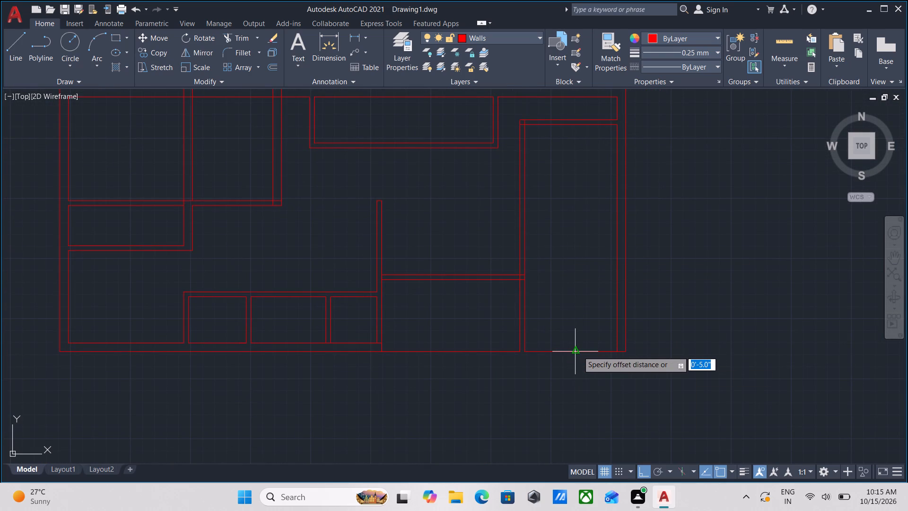
click(578, 351)
click(545, 238)
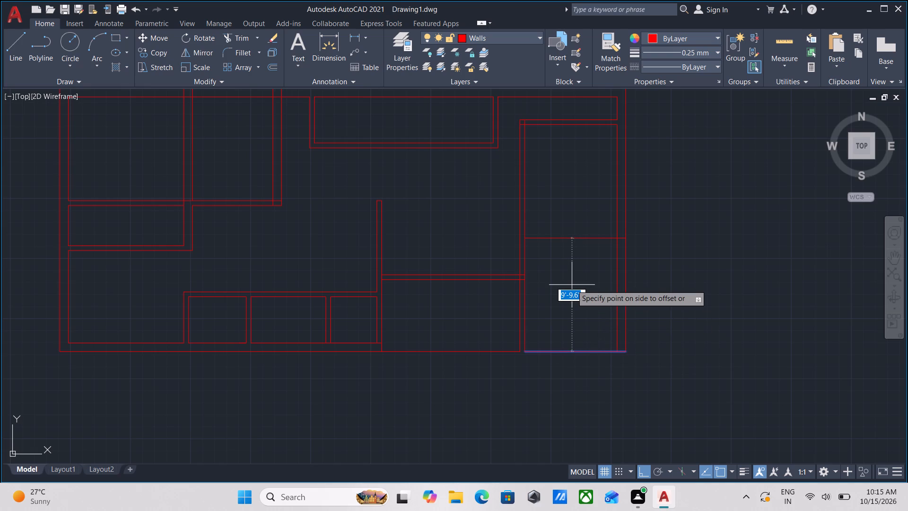
text(11'9)
key(Return)
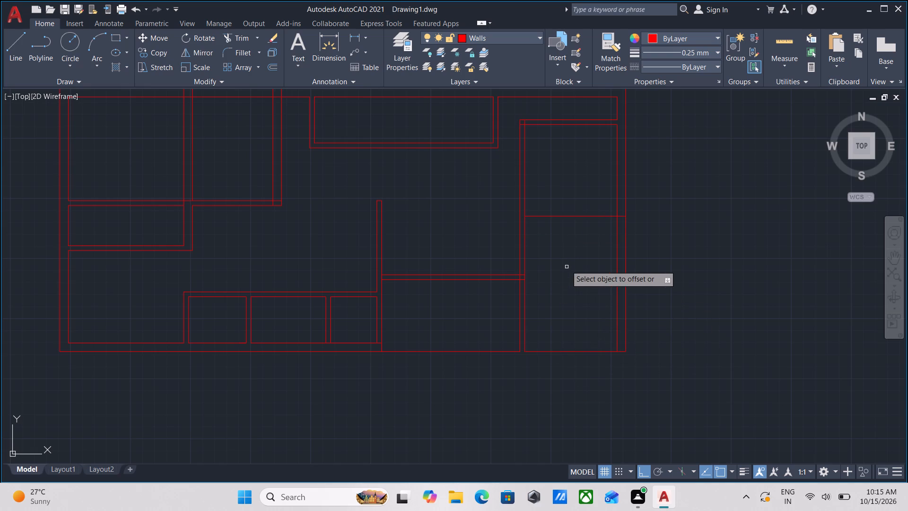
Offset the new horizontal line in the right-hand room upward by 5" to form the partition's second line.
middle_drag(566, 265, 560, 335)
middle_drag(565, 306, 567, 340)
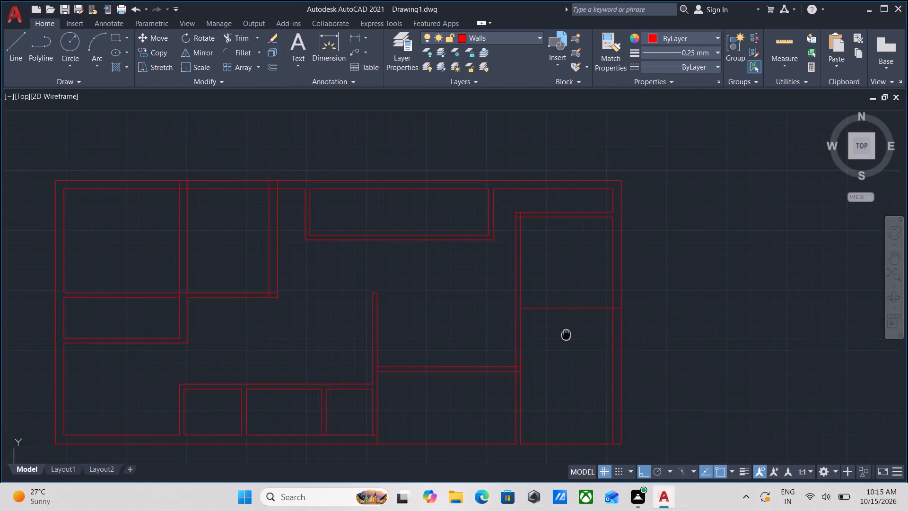
scroll(558, 322, up, 2)
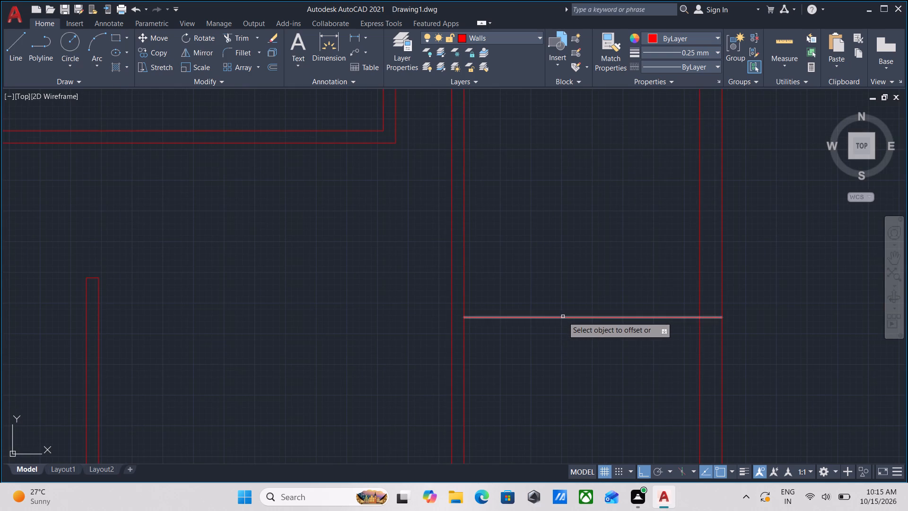
click(563, 317)
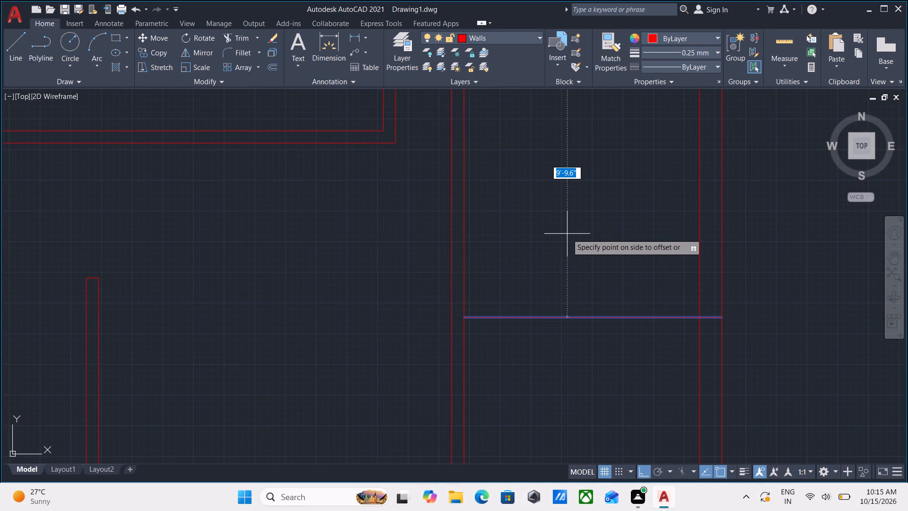
key(5)
key(Return)
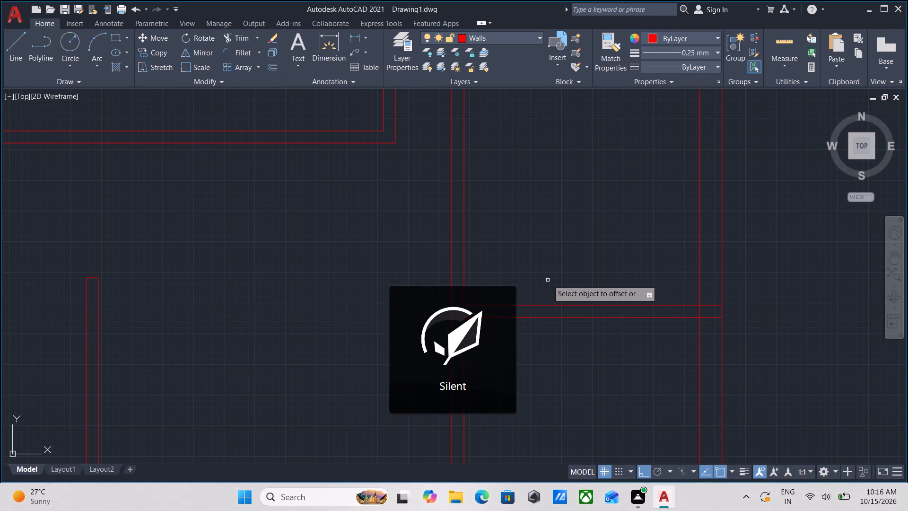
scroll(585, 341, down, 1)
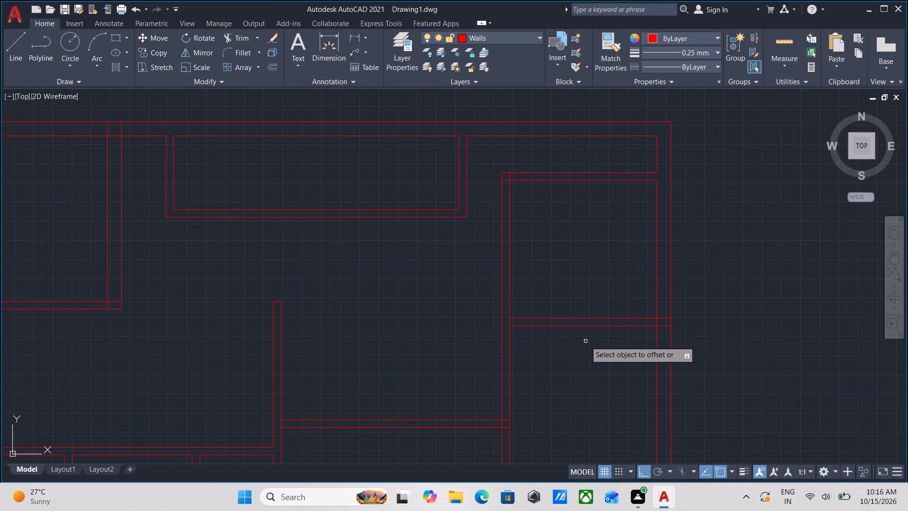
middle_drag(585, 341, 572, 318)
key(Escape)
Measure the interior width and height of the lower right-hand room below the new partition.
middle_drag(578, 347, 553, 290)
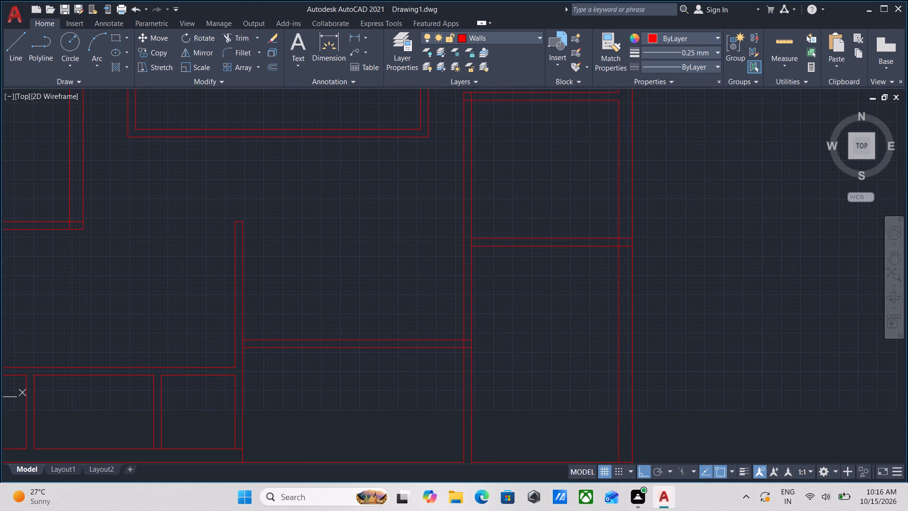
key(m)
text(ea)
key(Return)
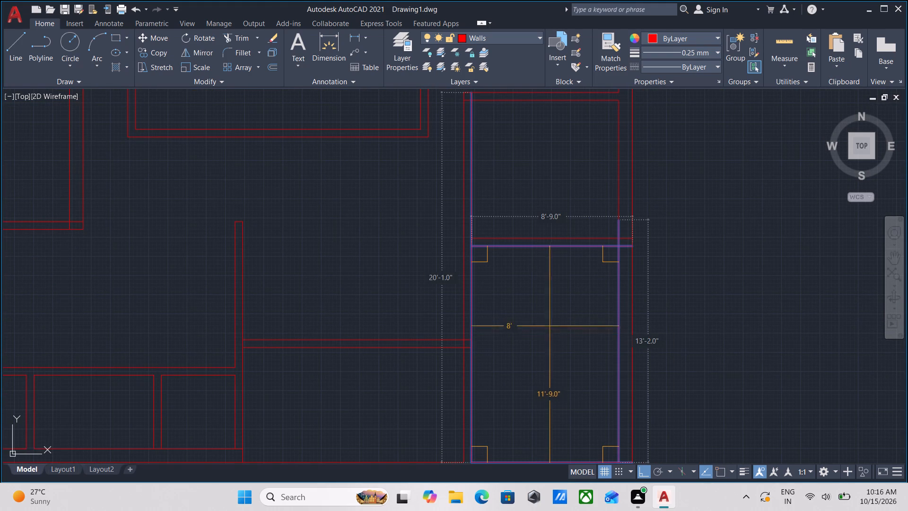
middle_drag(545, 304, 548, 359)
key(Escape)
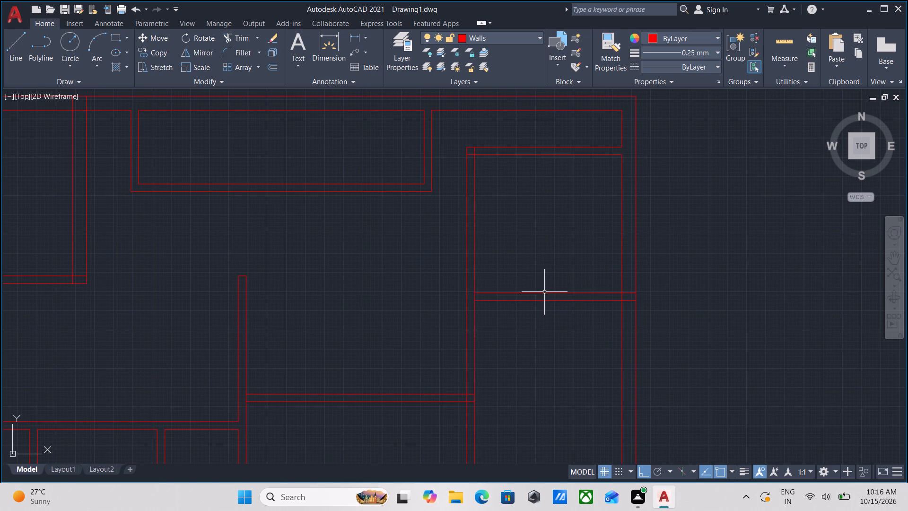
Offset the upper line of the new right-hand partition upward by 6'6" into the upper right-hand room.
middle_drag(538, 250, 541, 274)
scroll(548, 322, up, 1)
click(548, 322)
click(523, 279)
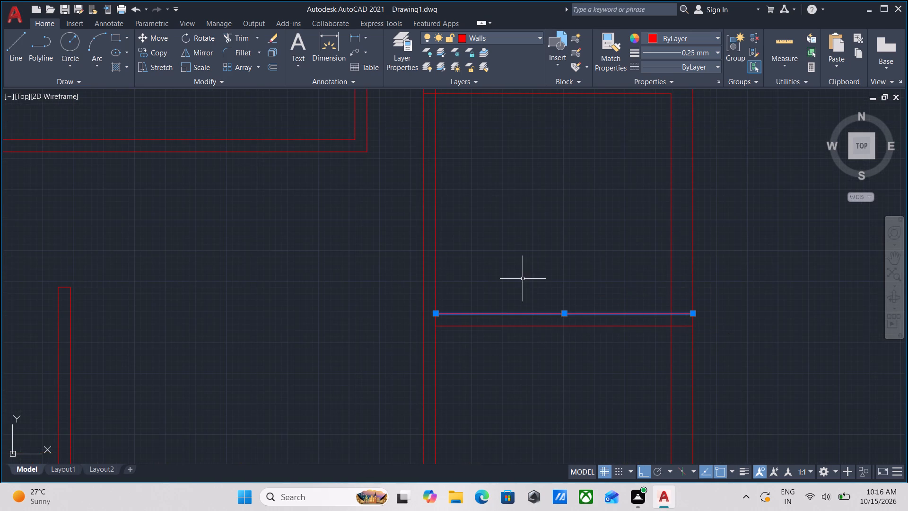
middle_drag(523, 279, 531, 318)
key(o)
key(Return)
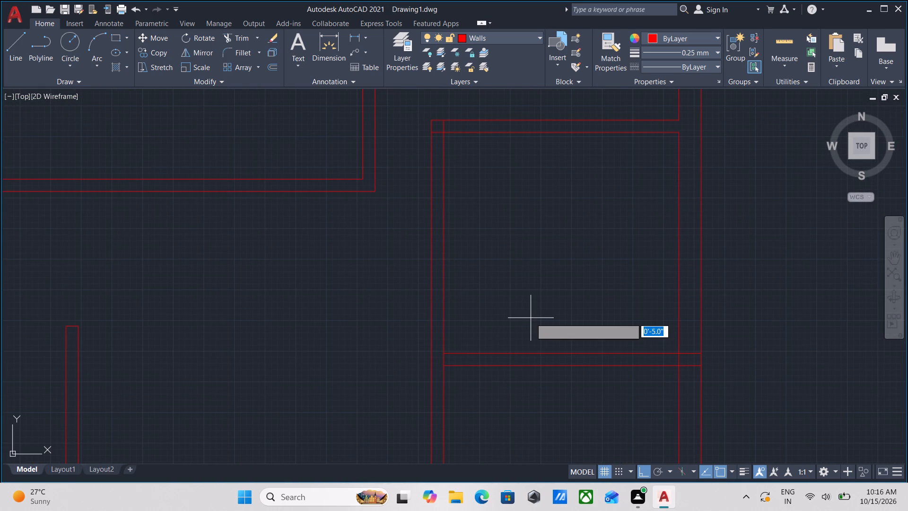
click(573, 353)
click(567, 300)
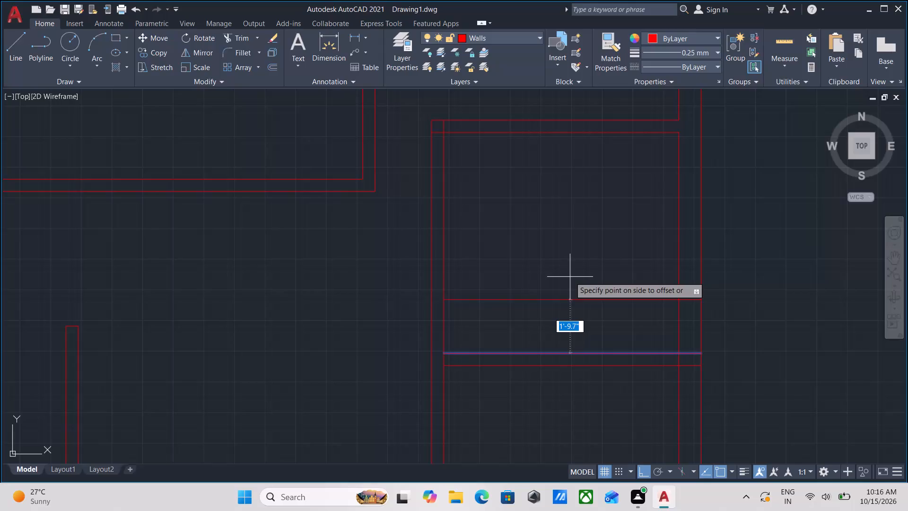
text(6')
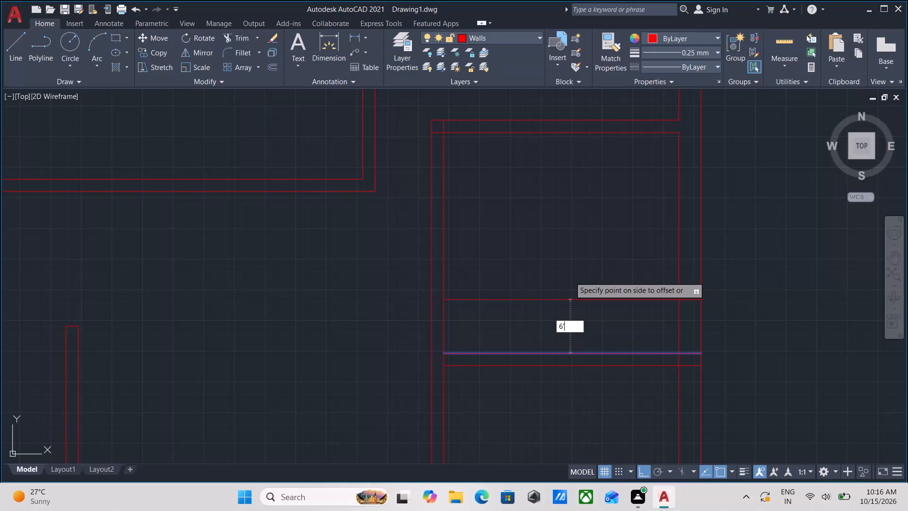
key(6)
key(Return)
middle_drag(568, 263, 549, 338)
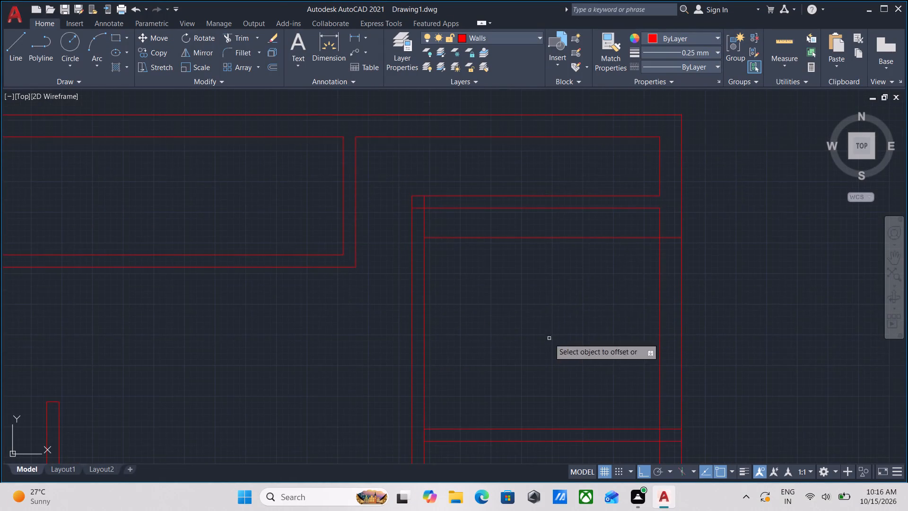
scroll(522, 247, up, 1)
middle_drag(521, 247, 522, 284)
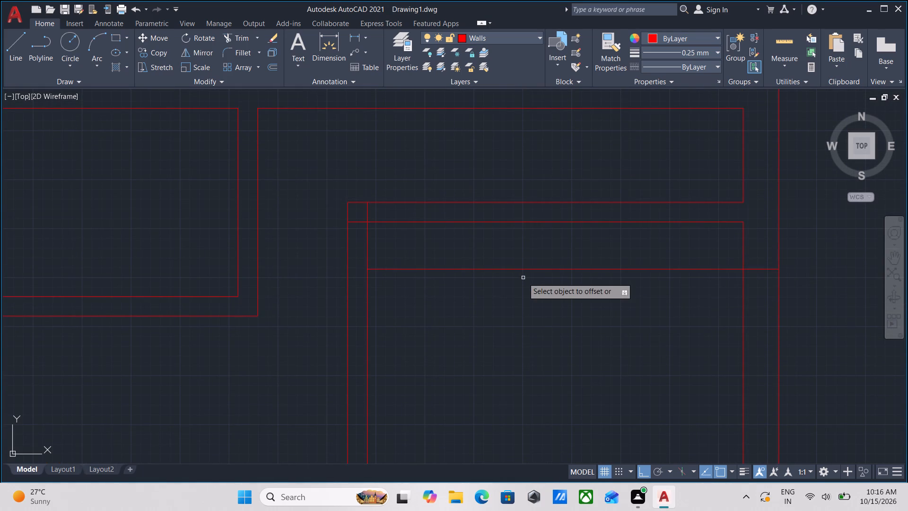
Offset the new horizontal line in the upper right-hand room upward by 5" to form the upper partition's second line.
click(526, 268)
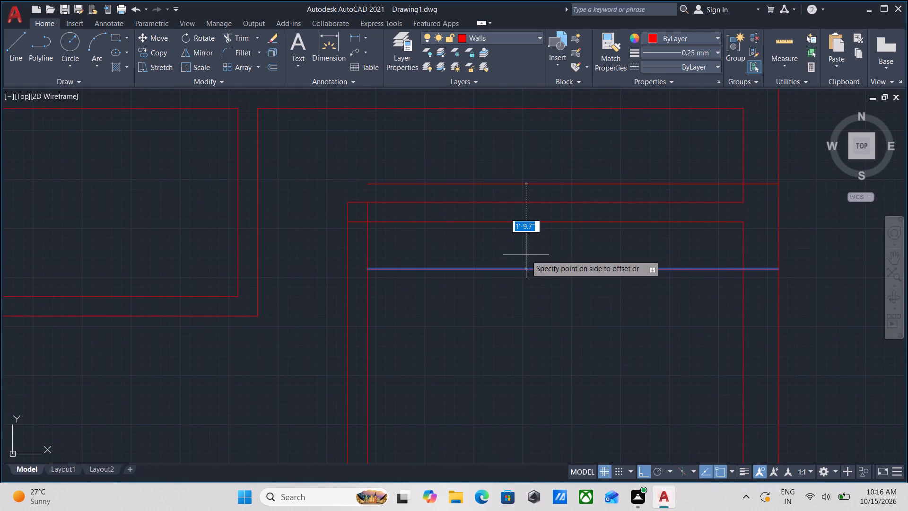
key(5)
key(Return)
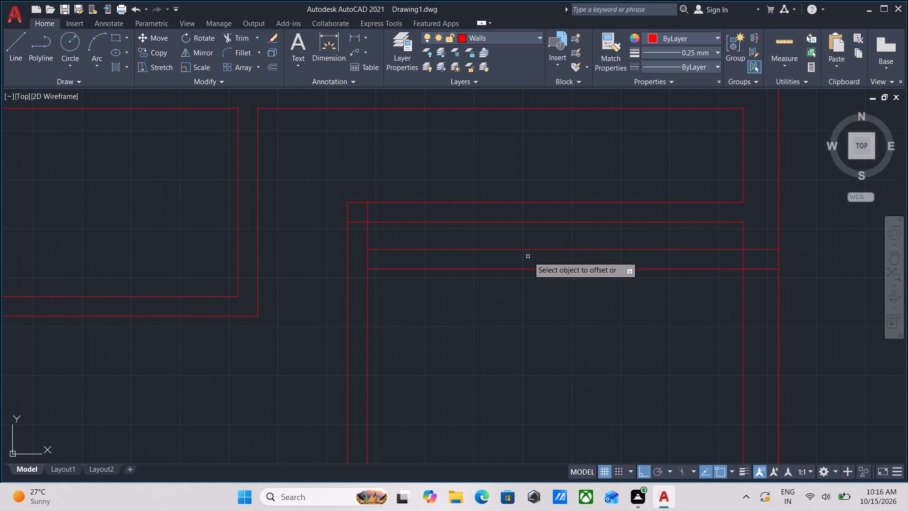
middle_drag(530, 256, 529, 302)
key(Escape)
Extend the right wall's inner line up across its gap and both new upper partition lines to the room's outer left wall line.
middle_drag(625, 281, 602, 298)
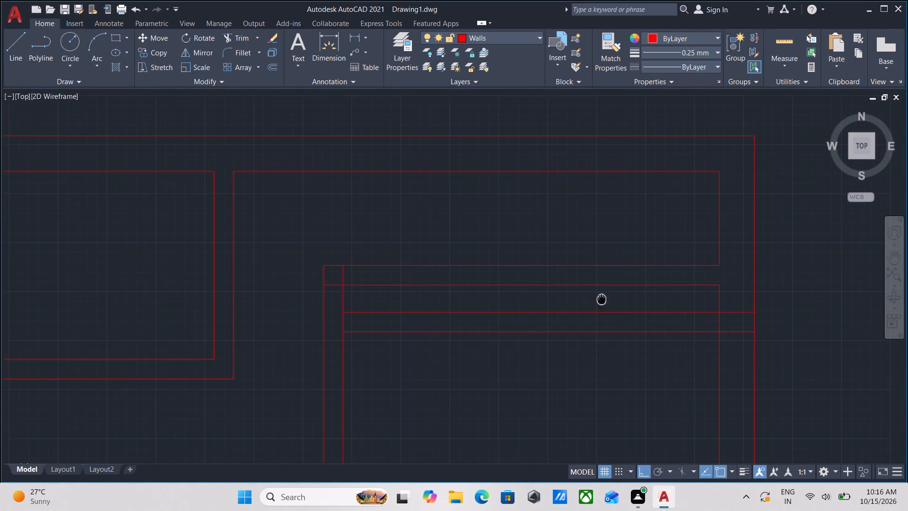
middle_drag(602, 298, 601, 299)
text(ex)
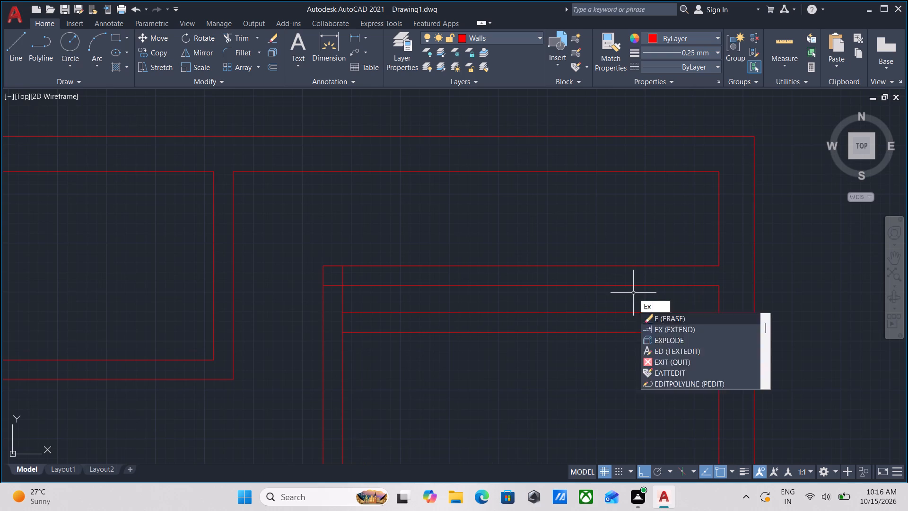
key(Return)
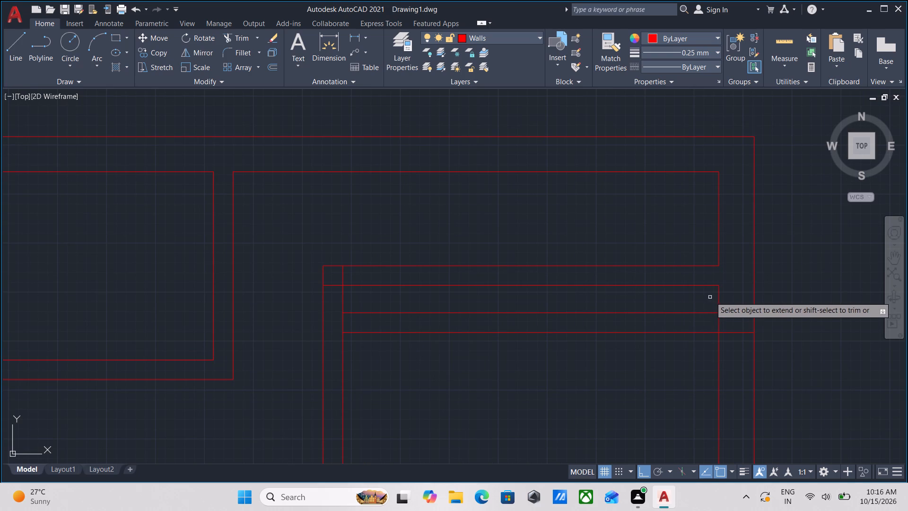
click(719, 291)
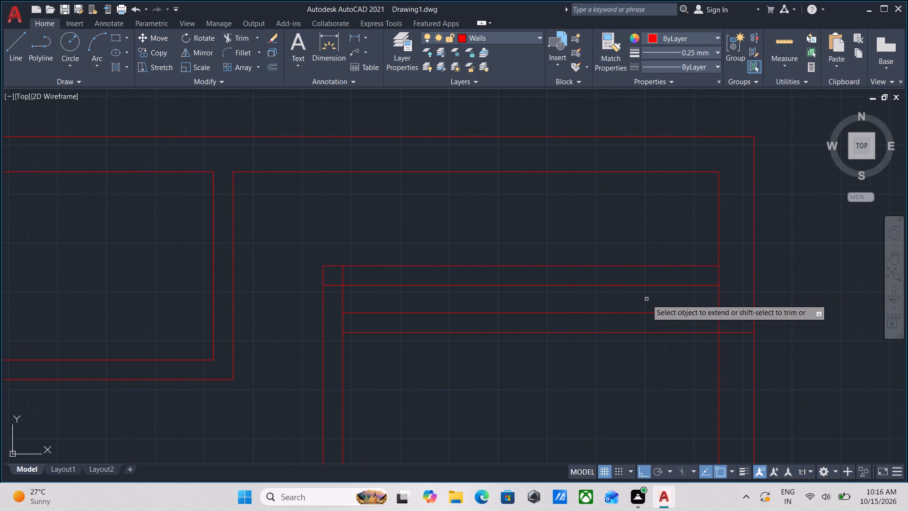
click(427, 333)
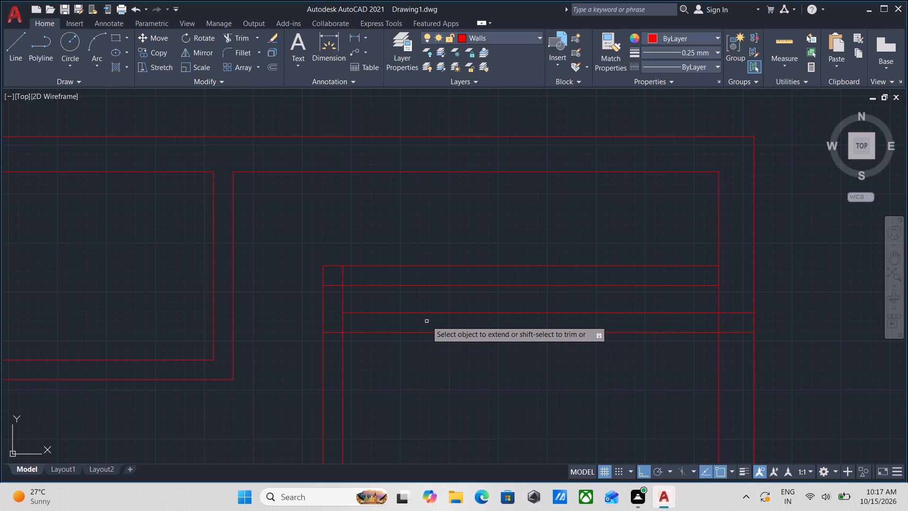
click(427, 315)
middle_drag(454, 302, 456, 308)
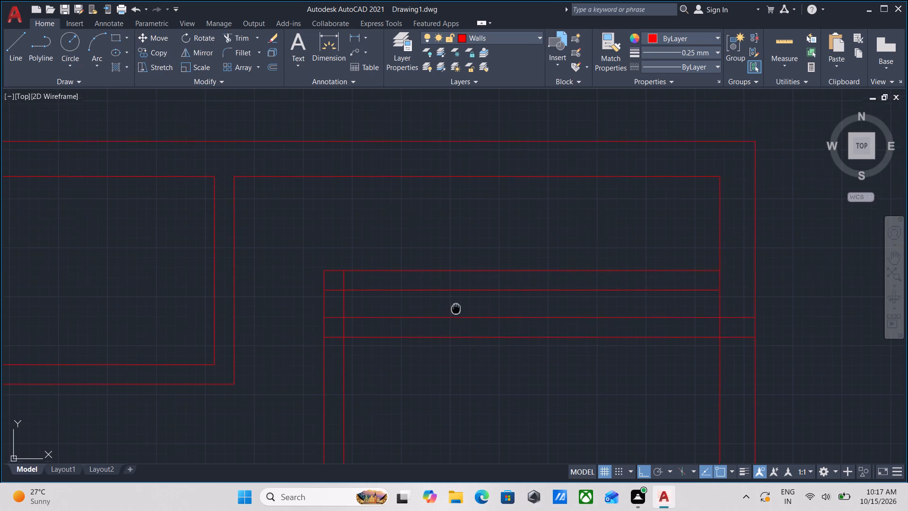
middle_drag(456, 308, 456, 310)
key(Escape)
Trim away the old partition lines above the new upper partition, along with the leftover wall stubs at their left end.
text(tr)
key(Return)
click(475, 308)
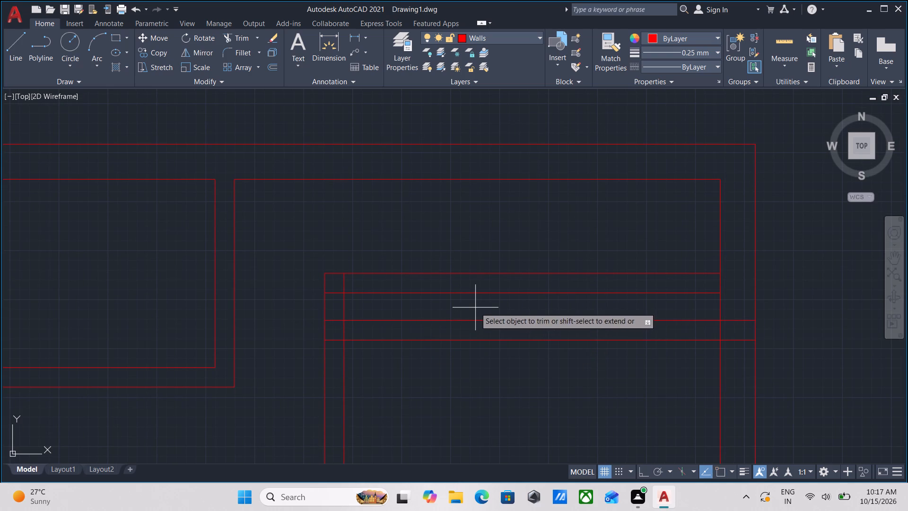
click(476, 253)
click(373, 296)
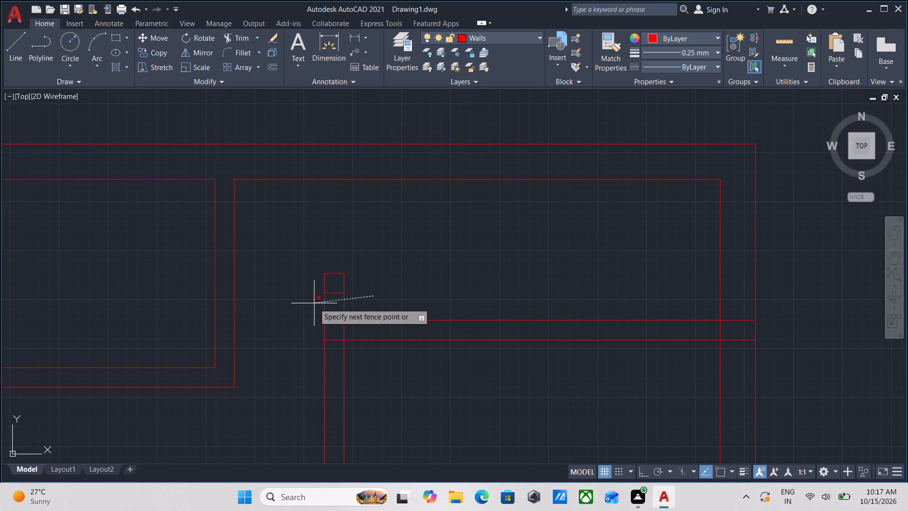
click(314, 303)
click(361, 288)
click(297, 275)
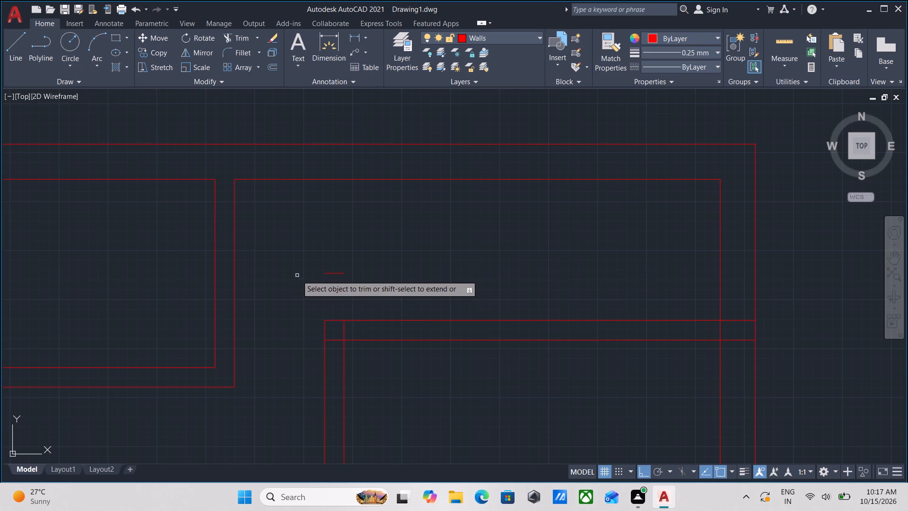
click(336, 301)
click(333, 260)
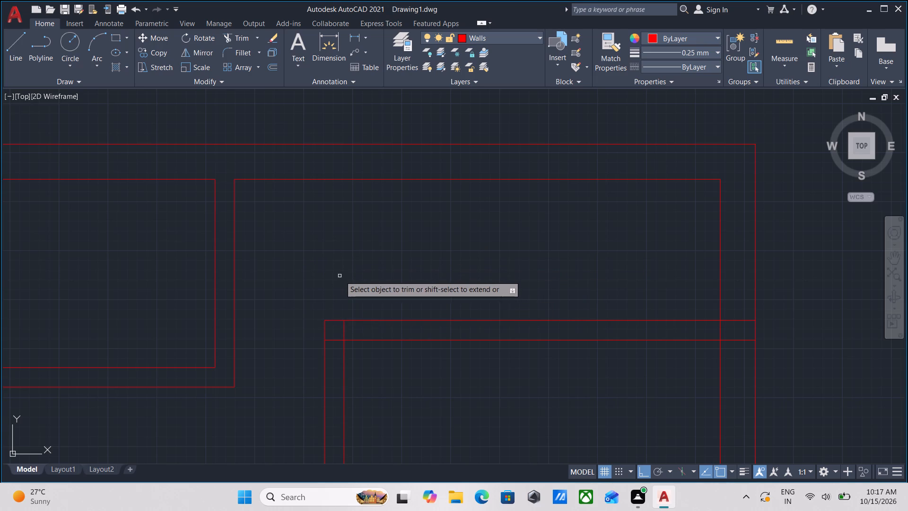
Trim the new upper partition's ends inside the right exterior wall and the inner wall segment between its two lines.
scroll(340, 292, down, 1)
middle_drag(372, 295, 373, 326)
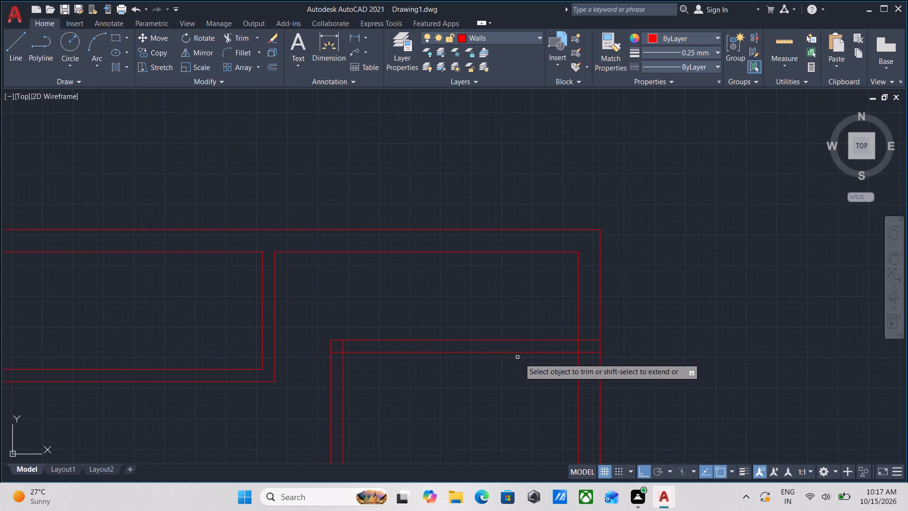
scroll(564, 356, up, 3)
drag(646, 364, 644, 360)
click(646, 242)
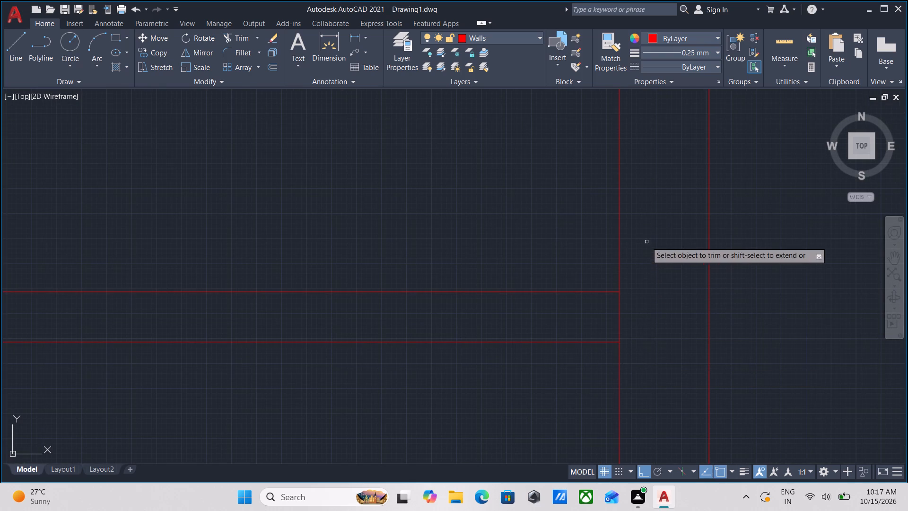
click(646, 303)
click(578, 317)
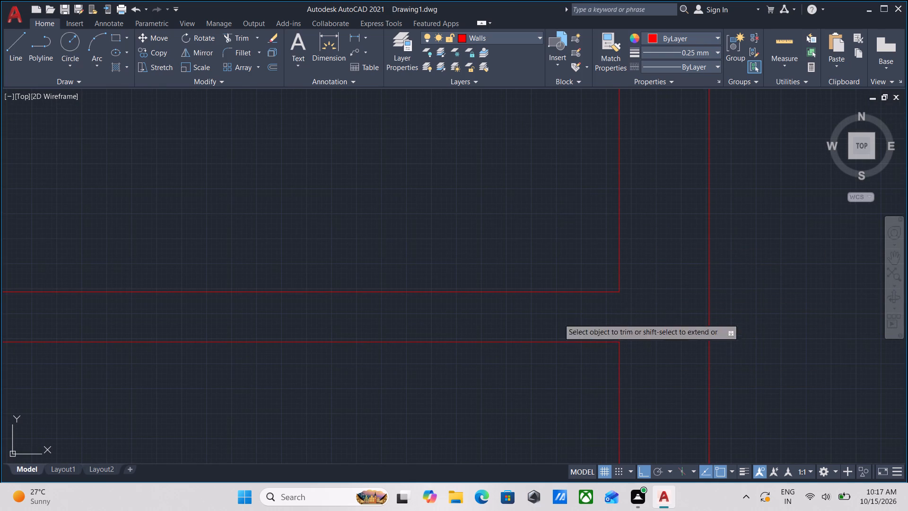
key(Escape)
Measure the passage above the new partition and the interior sizes of the right-hand rooms below it.
scroll(519, 280, down, 3)
middle_drag(519, 280, 533, 328)
key(m)
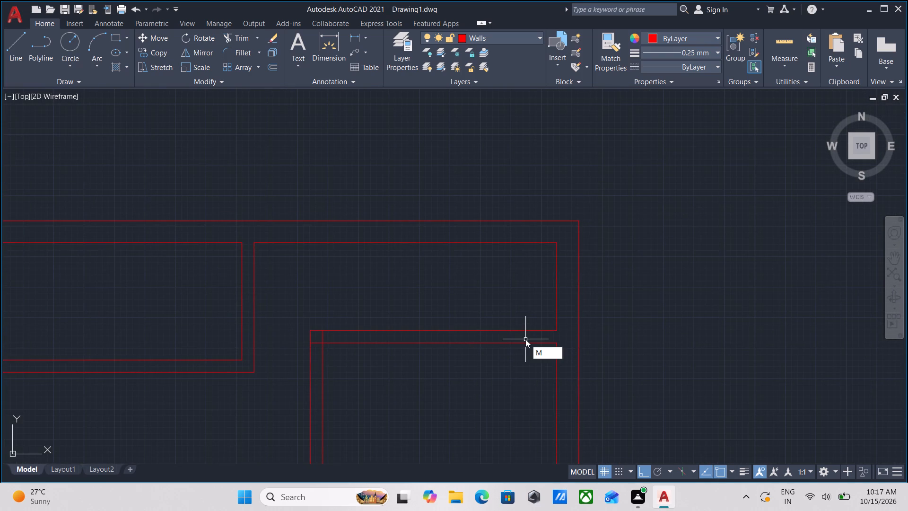
text(ea)
key(Return)
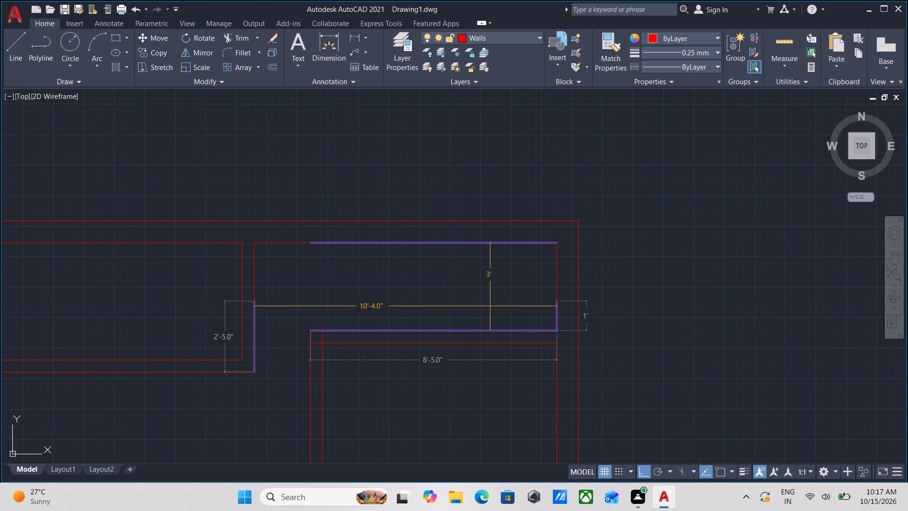
middle_drag(479, 371, 491, 220)
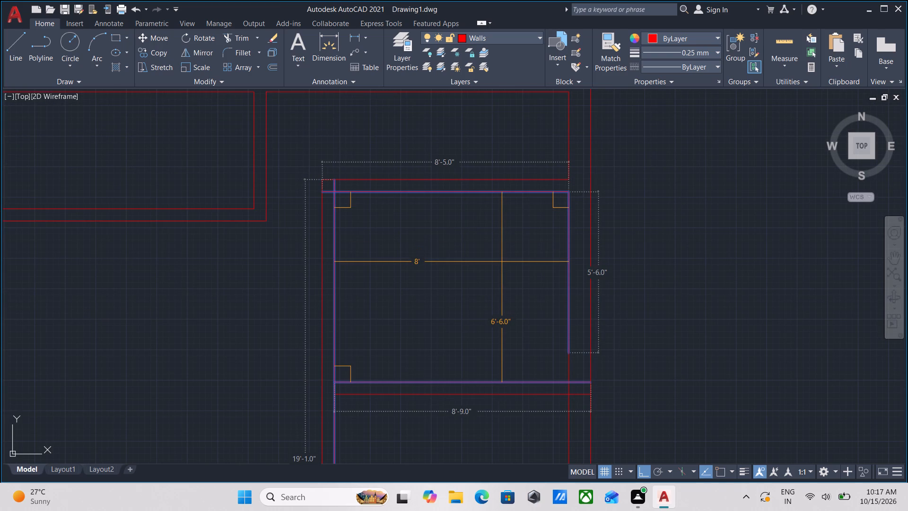
middle_drag(497, 258, 492, 340)
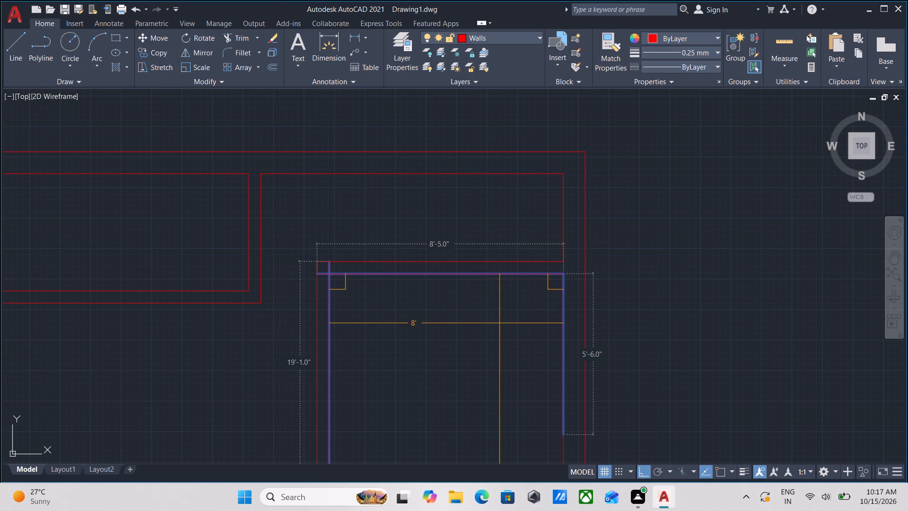
middle_drag(500, 324, 492, 200)
scroll(491, 261, down, 3)
middle_drag(490, 268, 488, 196)
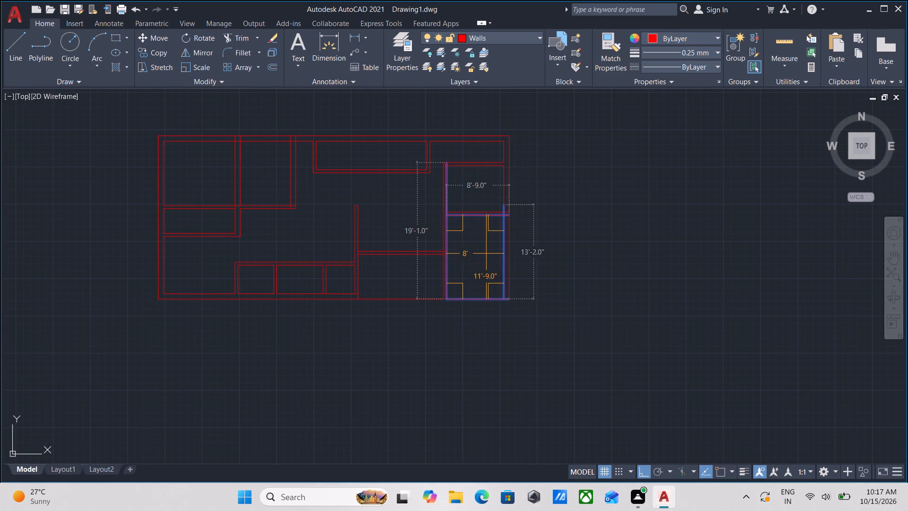
middle_drag(486, 252, 478, 329)
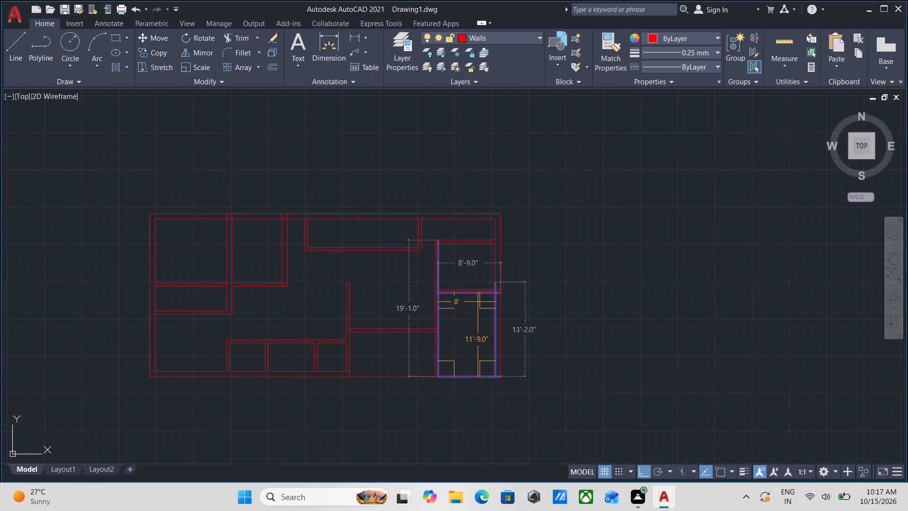
middle_drag(478, 298, 471, 351)
scroll(460, 296, up, 2)
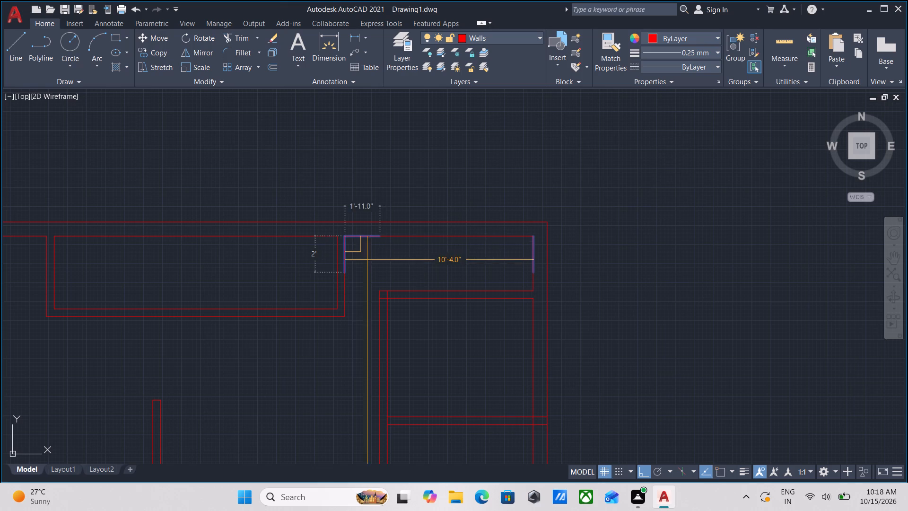
key(Escape)
Extend the top exterior wall's inner line across the gaps at both side walls of the narrow top-centre room.
middle_drag(350, 261, 354, 271)
text(ex)
key(Return)
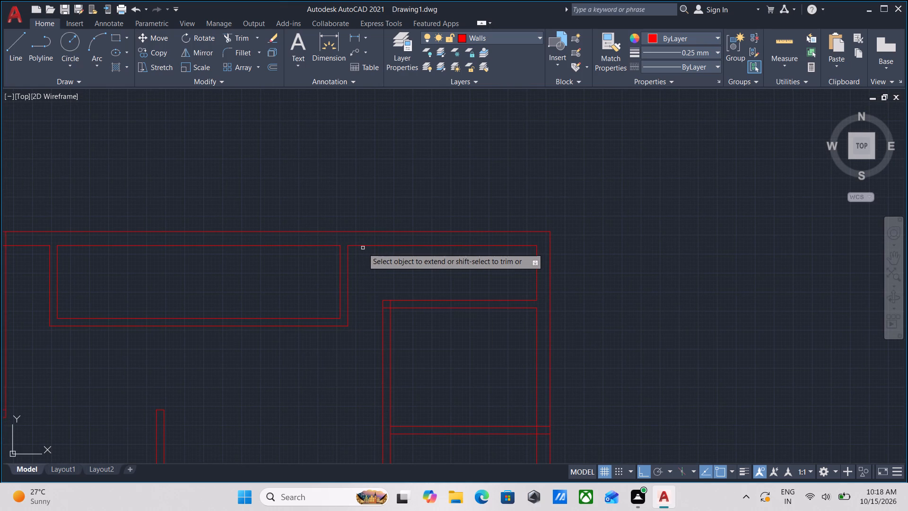
click(362, 246)
middle_drag(271, 242, 382, 248)
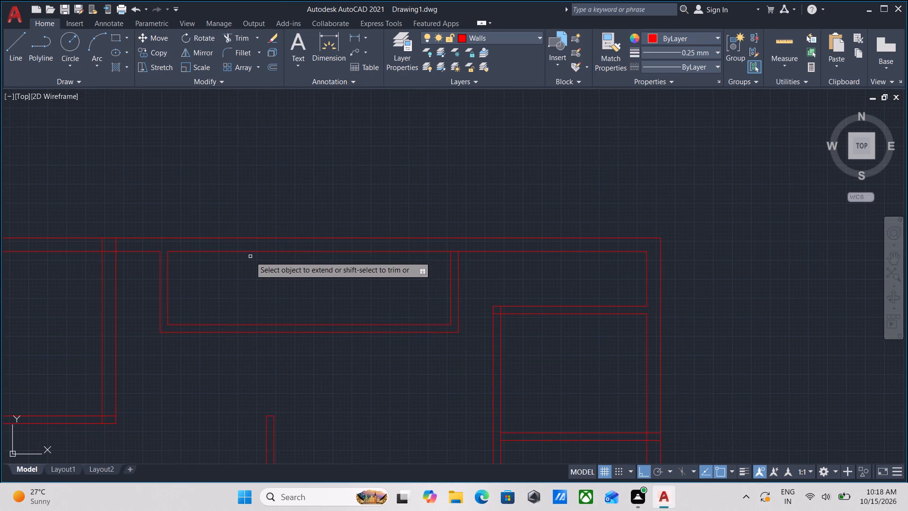
click(236, 253)
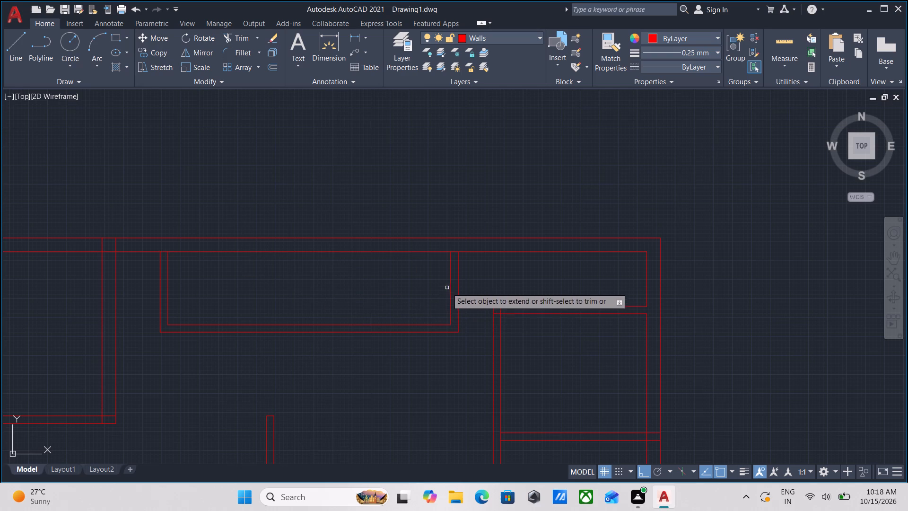
key(Escape)
Trim away all side and bottom wall lines of the narrow top-centre room below the top exterior wall.
key(t)
key(r)
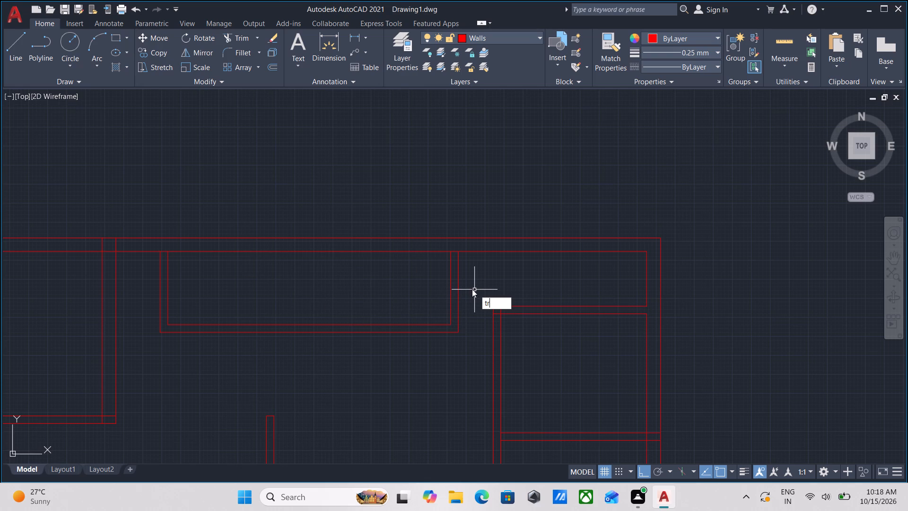
key(Return)
click(471, 287)
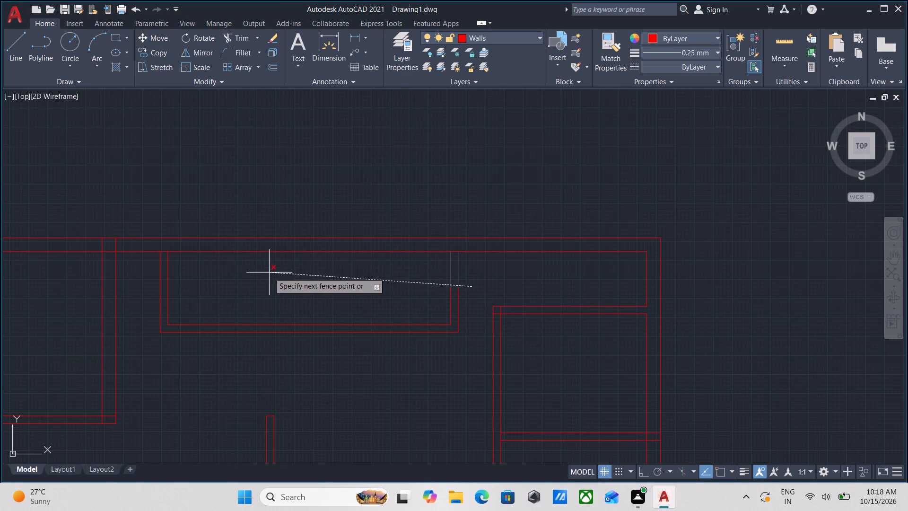
middle_drag(272, 273, 428, 259)
click(304, 271)
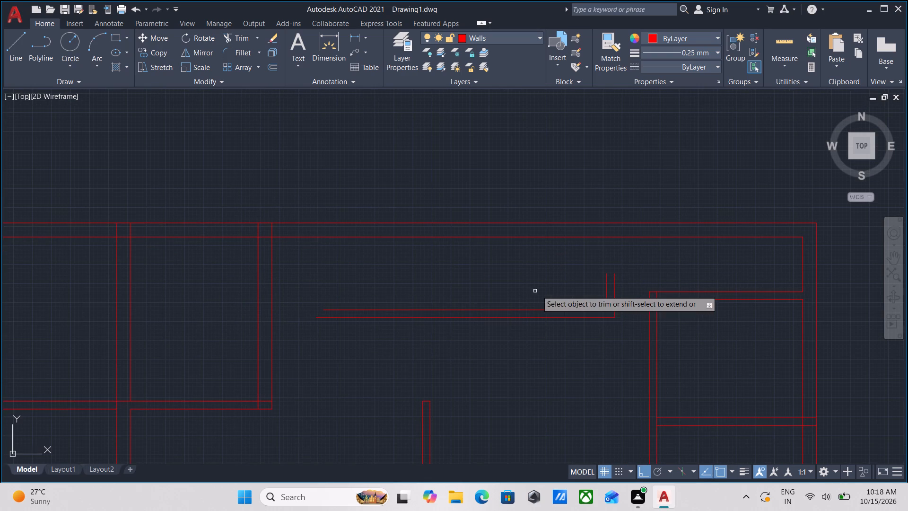
click(622, 287)
click(563, 299)
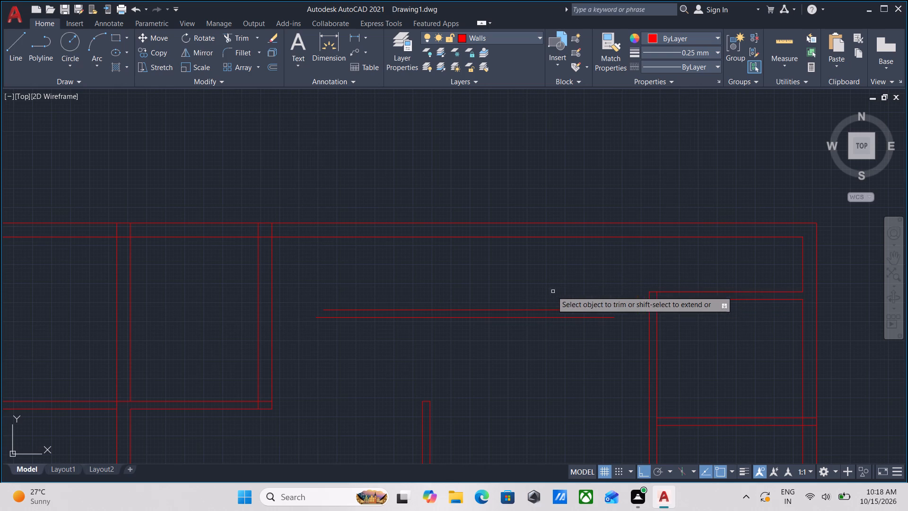
drag(549, 286, 543, 297)
click(523, 333)
click(517, 283)
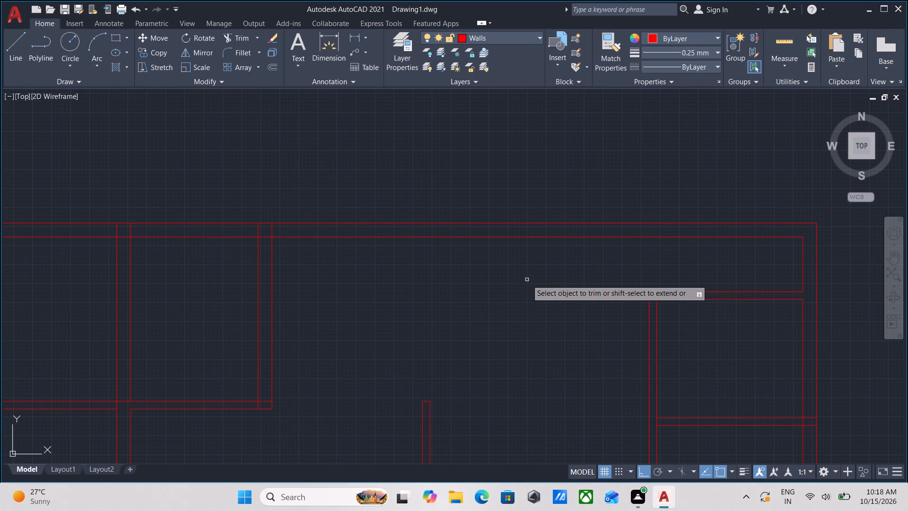
middle_drag(527, 280, 477, 317)
key(Escape)
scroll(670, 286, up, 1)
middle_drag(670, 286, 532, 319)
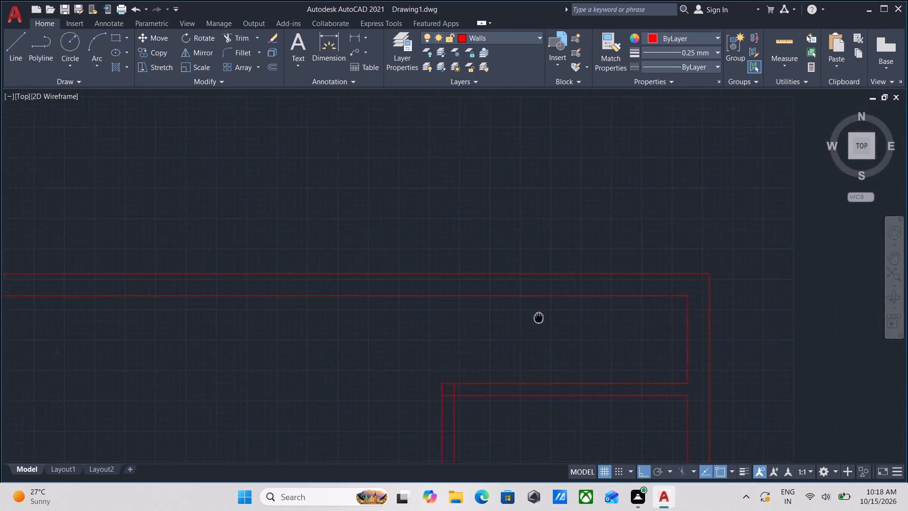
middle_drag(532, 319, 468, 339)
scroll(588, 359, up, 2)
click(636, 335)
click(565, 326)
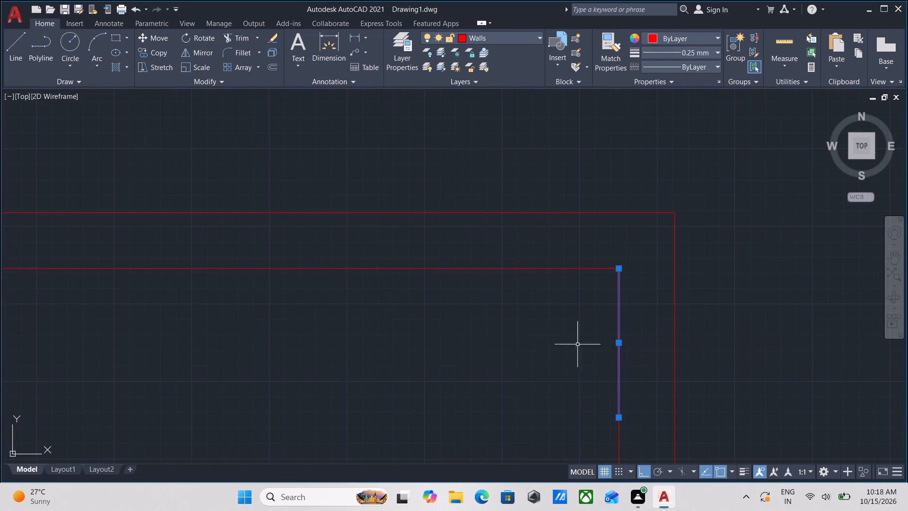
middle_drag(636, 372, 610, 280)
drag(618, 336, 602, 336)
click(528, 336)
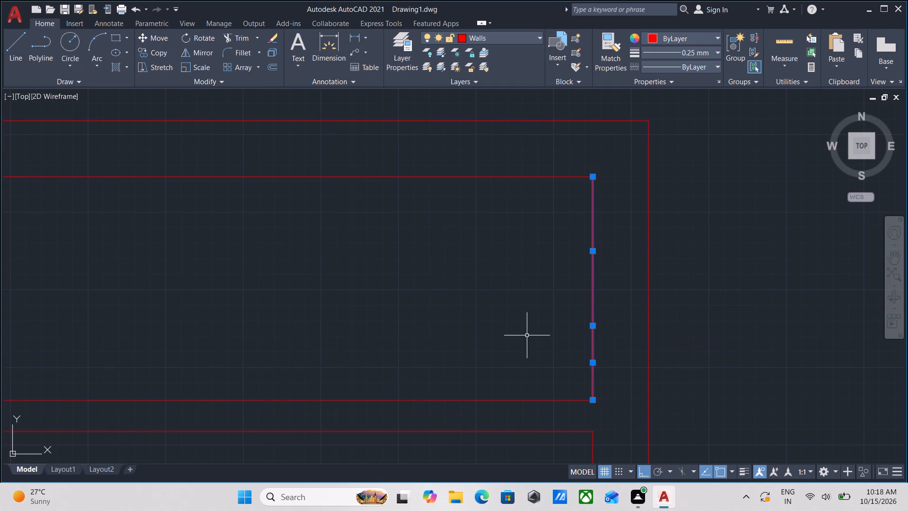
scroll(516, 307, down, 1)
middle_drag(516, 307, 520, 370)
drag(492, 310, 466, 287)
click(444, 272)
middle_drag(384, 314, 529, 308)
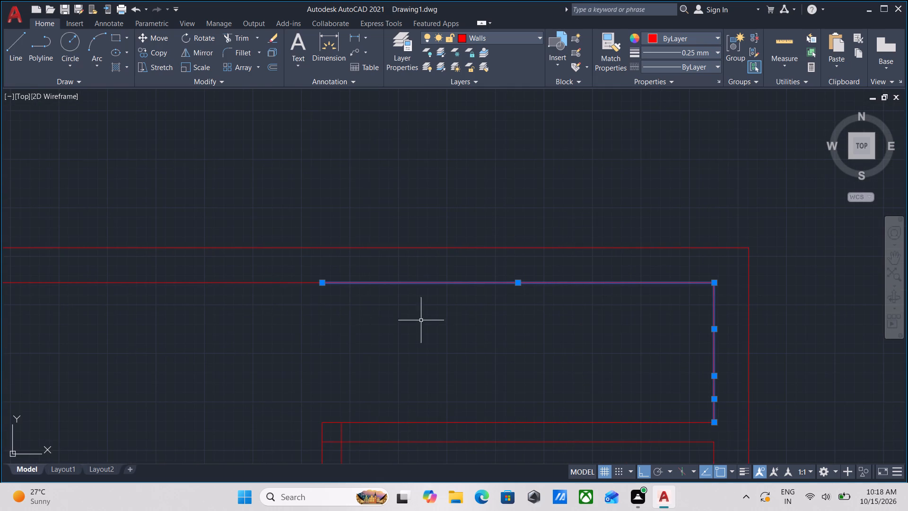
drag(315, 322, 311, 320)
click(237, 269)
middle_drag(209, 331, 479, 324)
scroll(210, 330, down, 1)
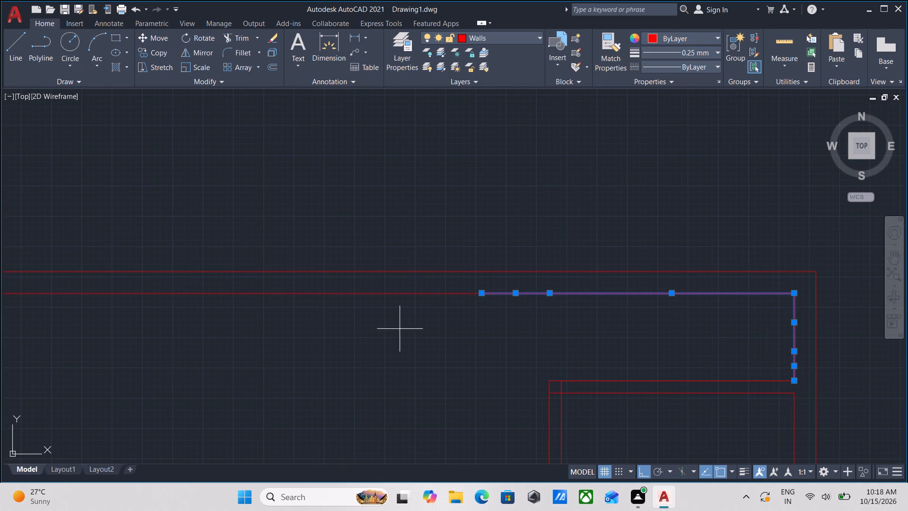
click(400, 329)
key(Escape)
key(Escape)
Join the two segments of the right exterior wall's inner line above the upper partition into a single line.
middle_drag(627, 335, 542, 331)
scroll(541, 332, down, 1)
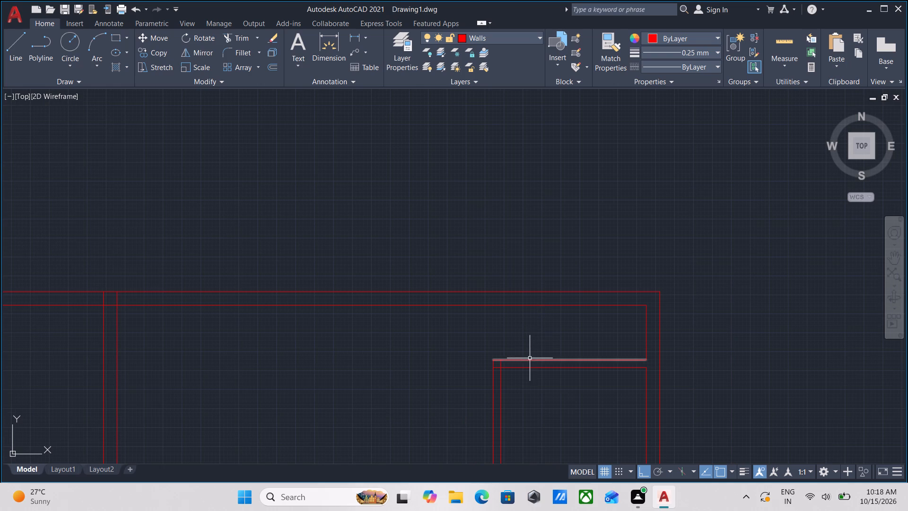
scroll(624, 348, up, 2)
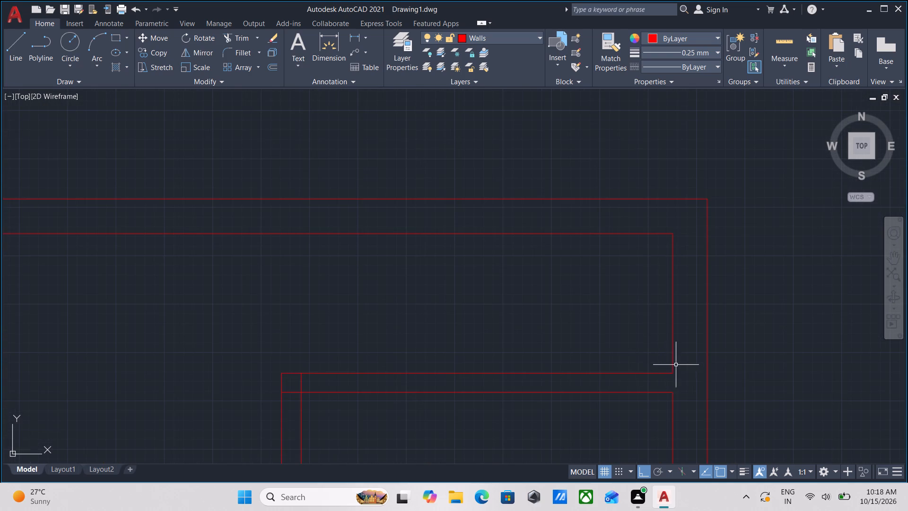
click(685, 367)
click(649, 335)
click(673, 302)
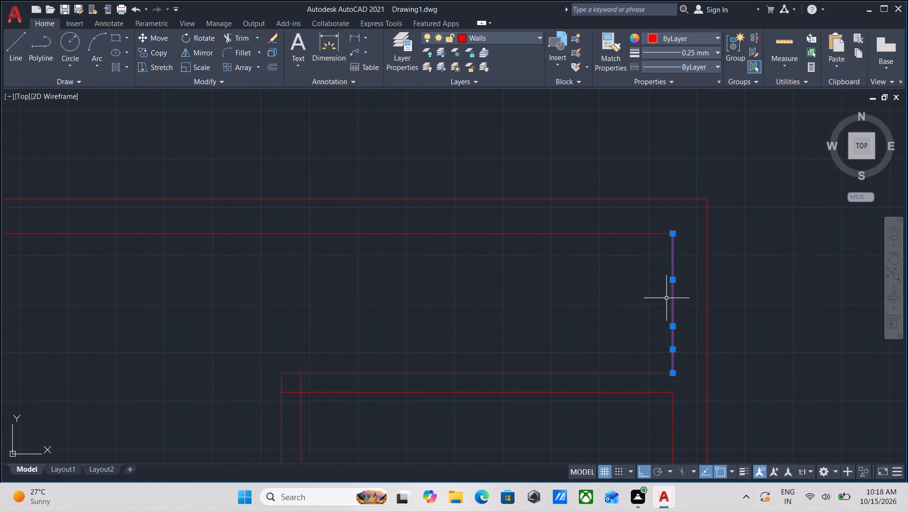
middle_drag(562, 308, 577, 318)
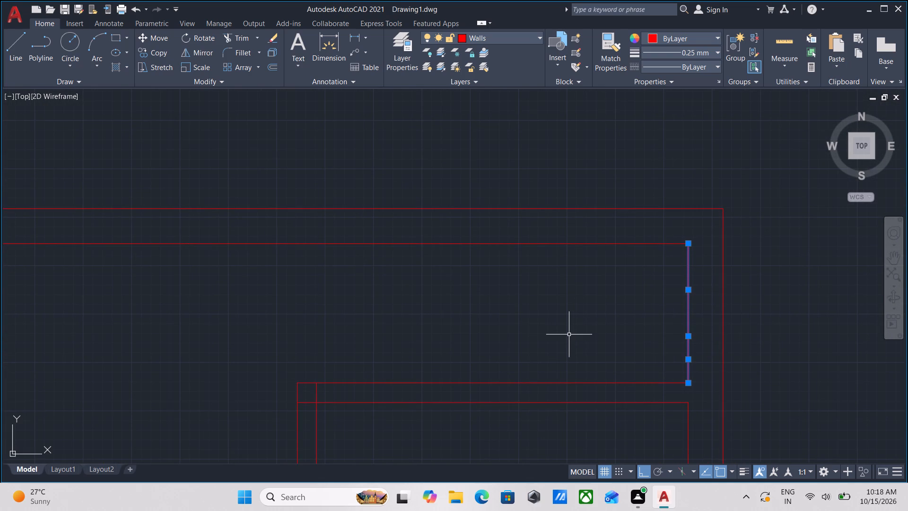
text(join)
key(Return)
click(698, 322)
click(665, 312)
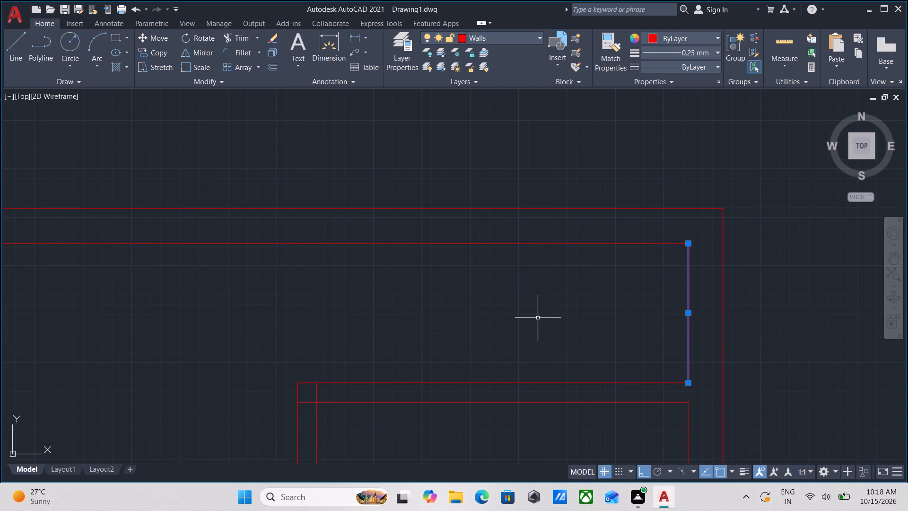
Offset the joined inner wall line 10'6" to the left, and that copy 5" further left, to form a short partition.
middle_drag(545, 321, 567, 324)
key(o)
key(Return)
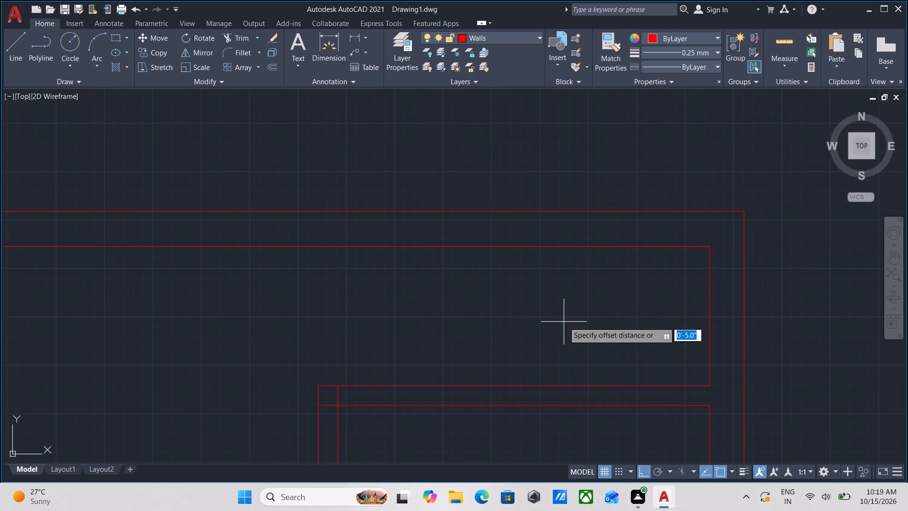
click(711, 316)
click(623, 302)
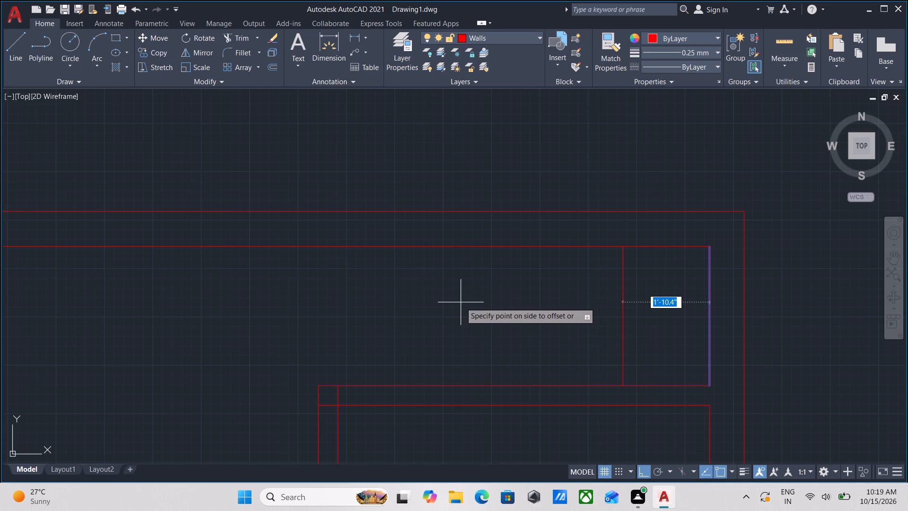
middle_drag(445, 315, 520, 316)
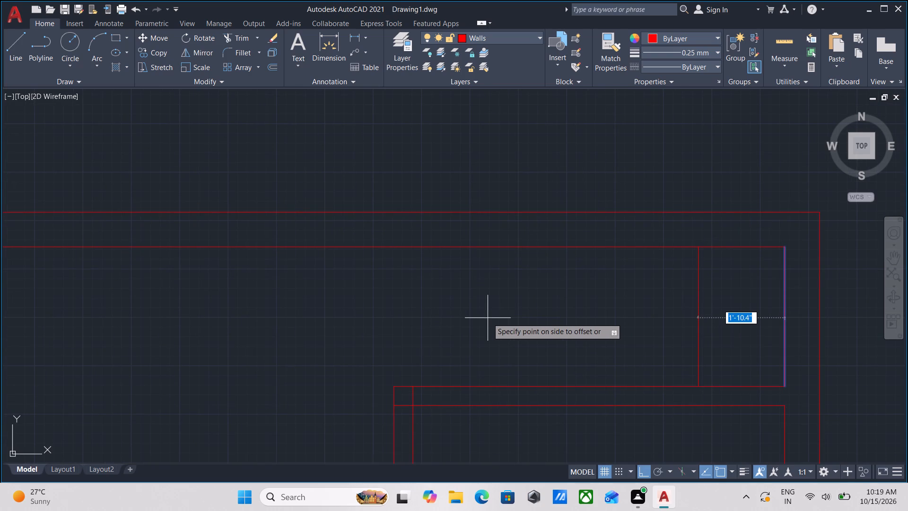
text(10')
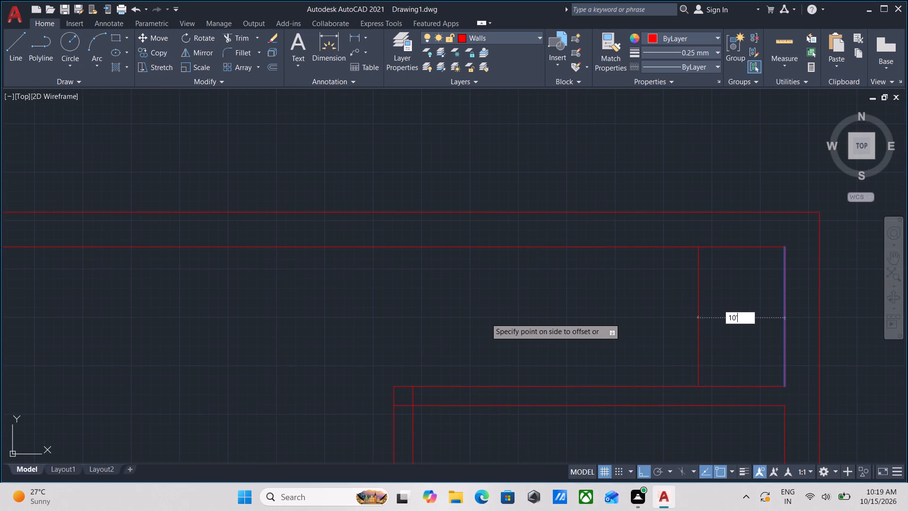
key(6)
key(Return)
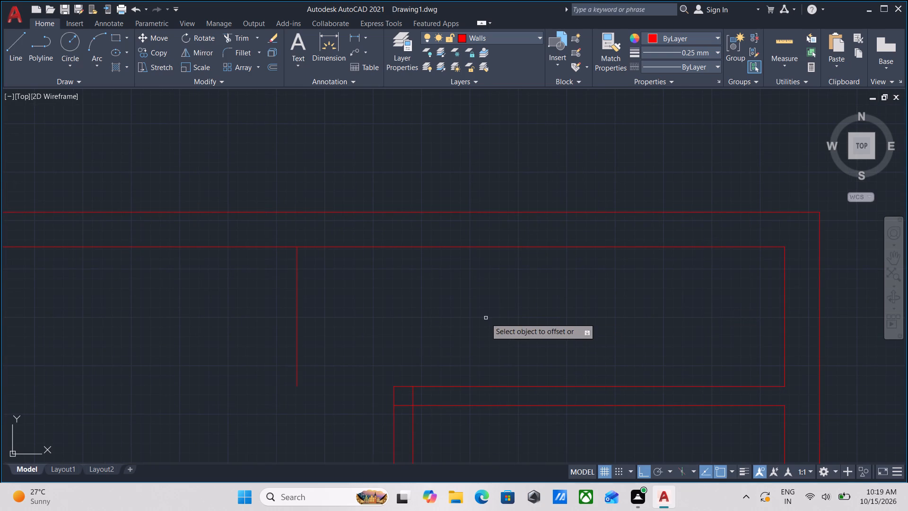
middle_drag(363, 330, 460, 343)
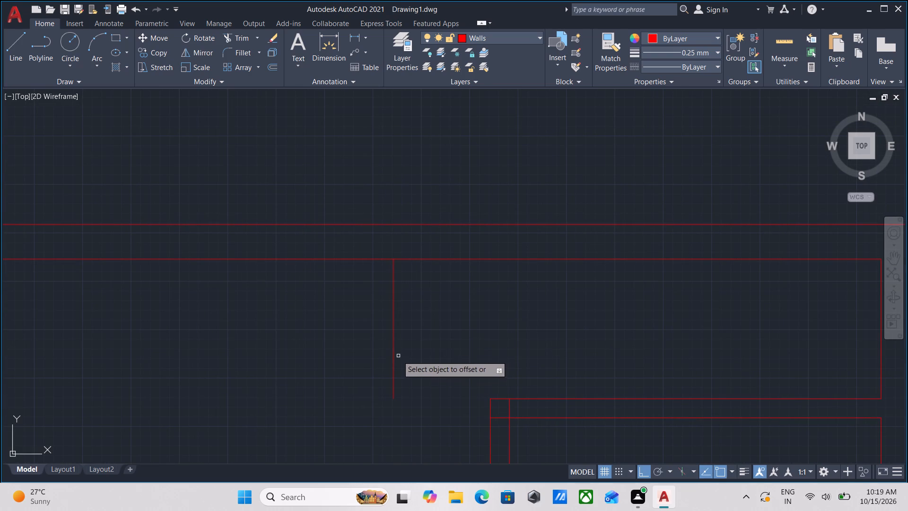
click(393, 346)
middle_drag(332, 352, 460, 344)
key(5)
key(Return)
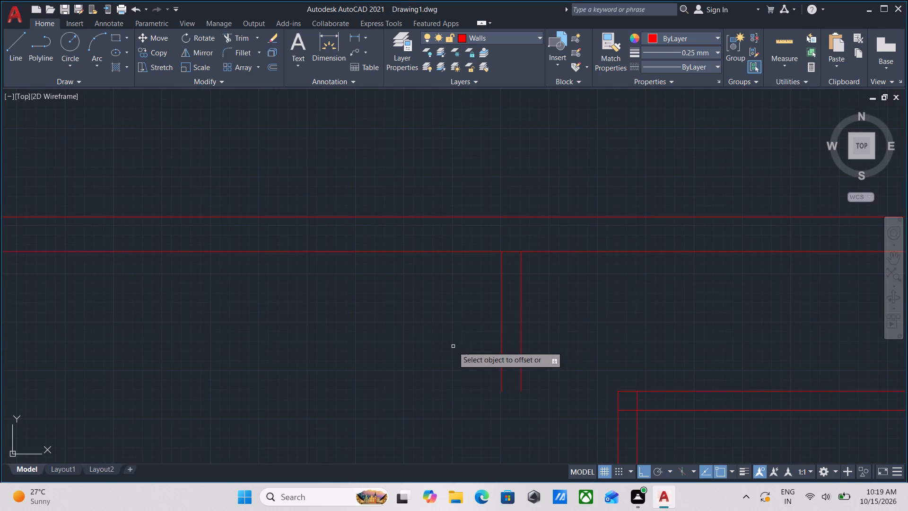
Offset the short partition's left line 15'6" to the left, and that copy 5" further left, to form a second partition.
click(501, 345)
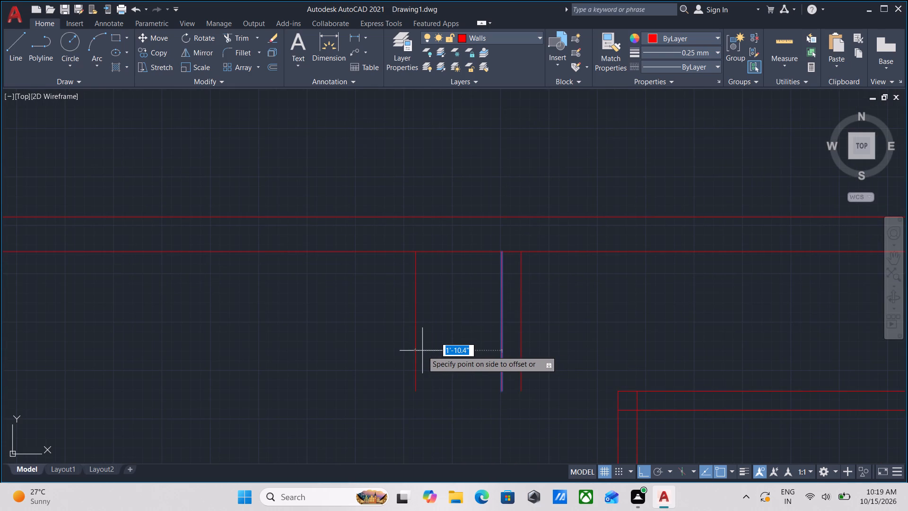
text(15'6)
key(Return)
scroll(375, 351, down, 2)
middle_drag(375, 351, 393, 352)
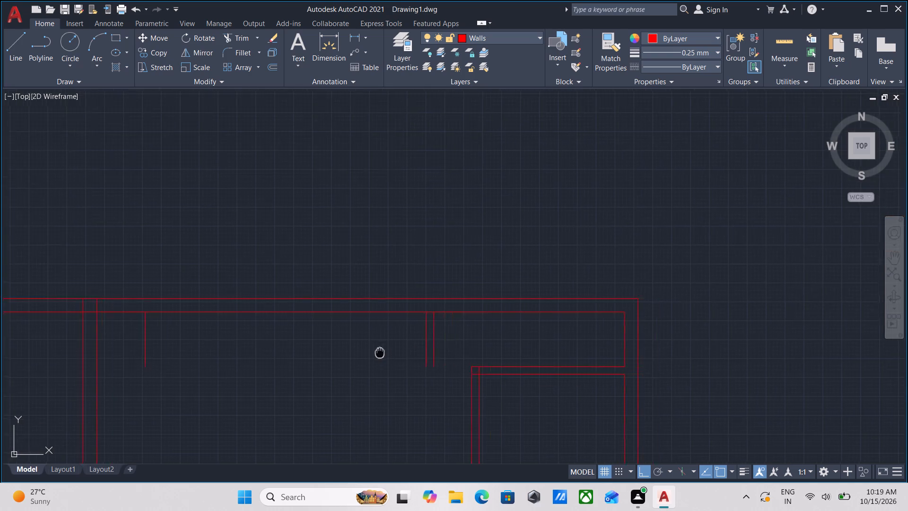
middle_drag(393, 352, 546, 344)
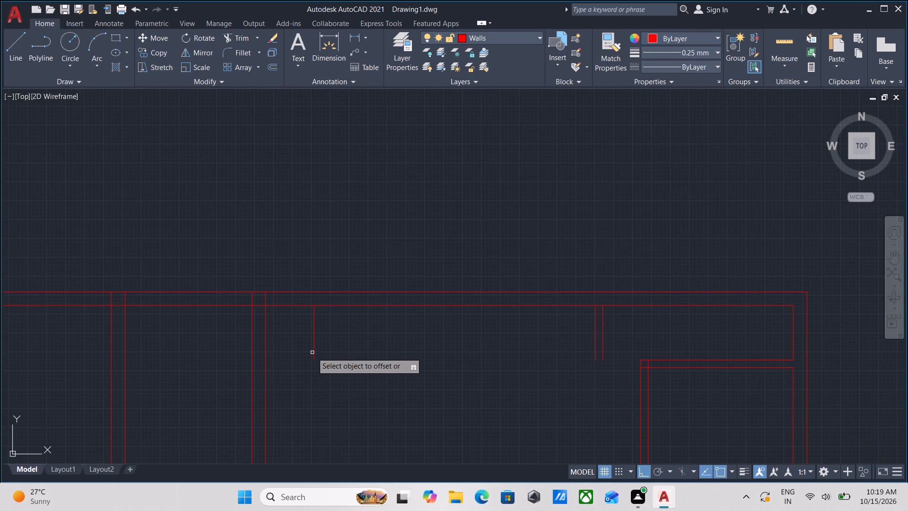
scroll(313, 352, up, 1)
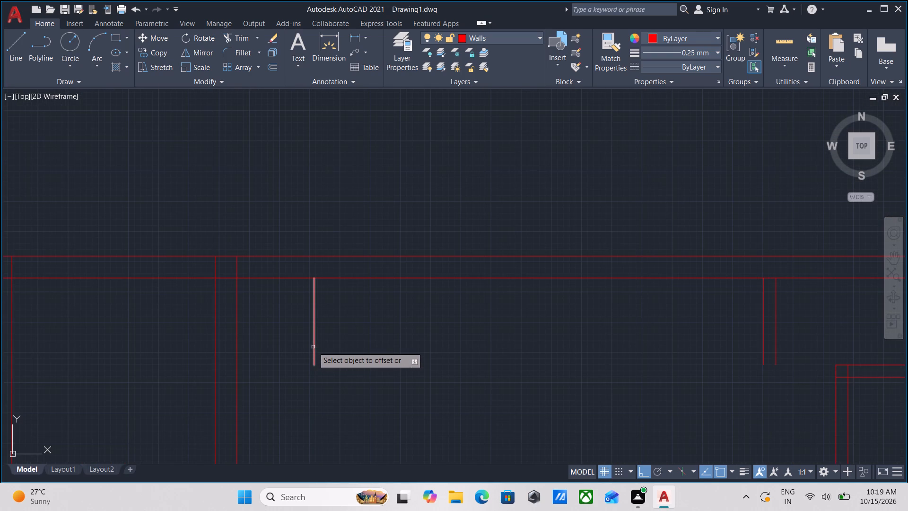
click(313, 347)
key(5)
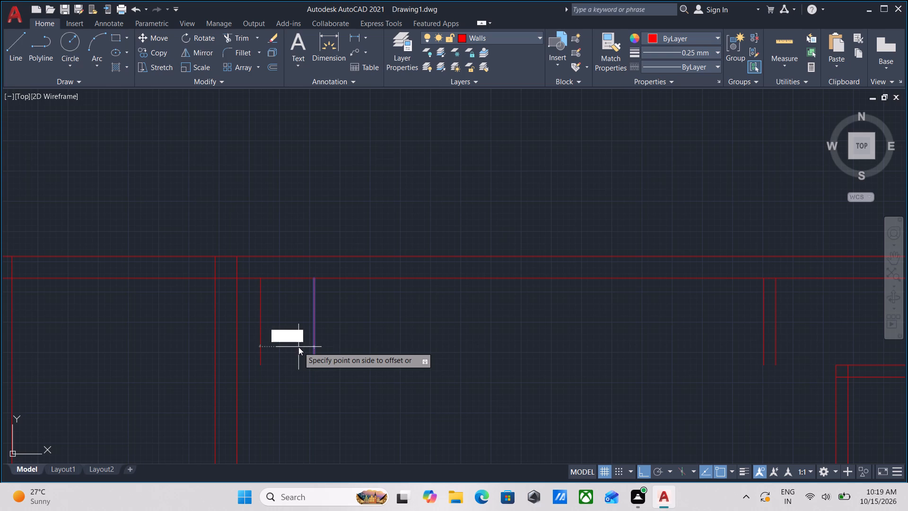
key(Return)
key(Escape)
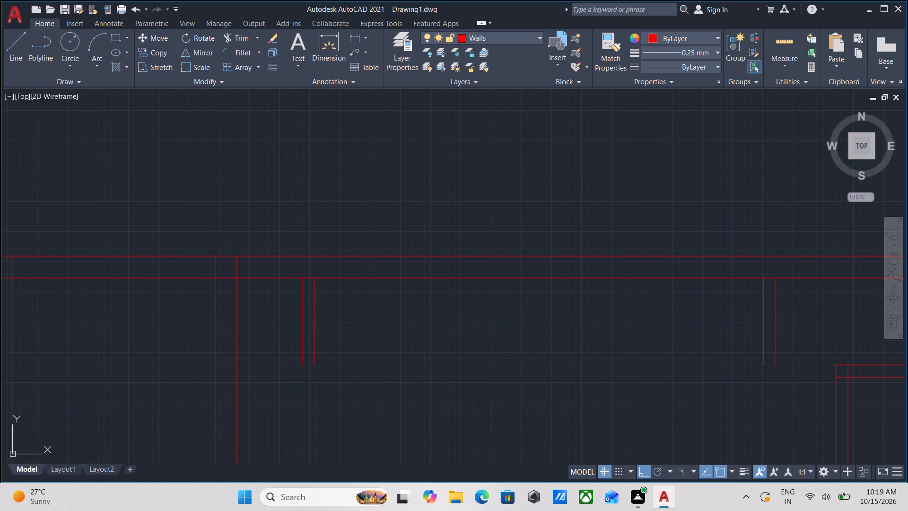
Draw a 1' line straight down from the lower end of the right-hand short partition's left line.
scroll(461, 388, down, 1)
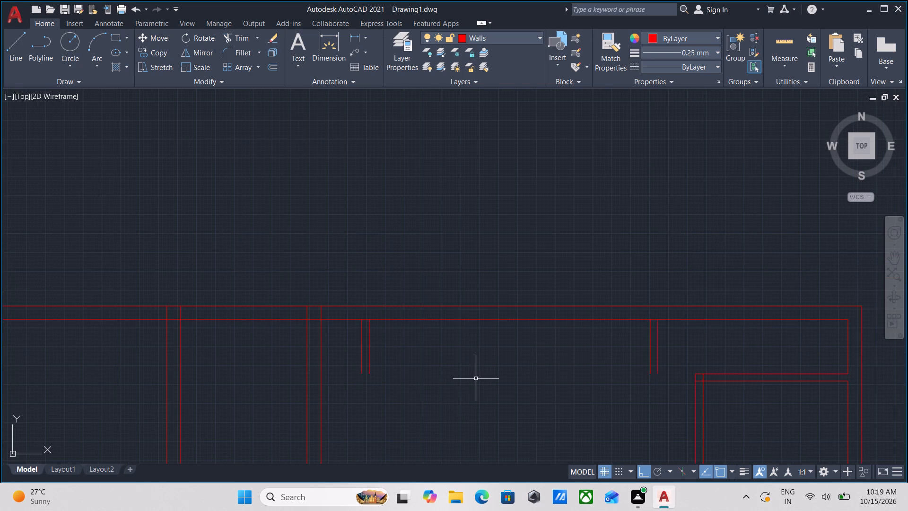
middle_drag(475, 378, 438, 384)
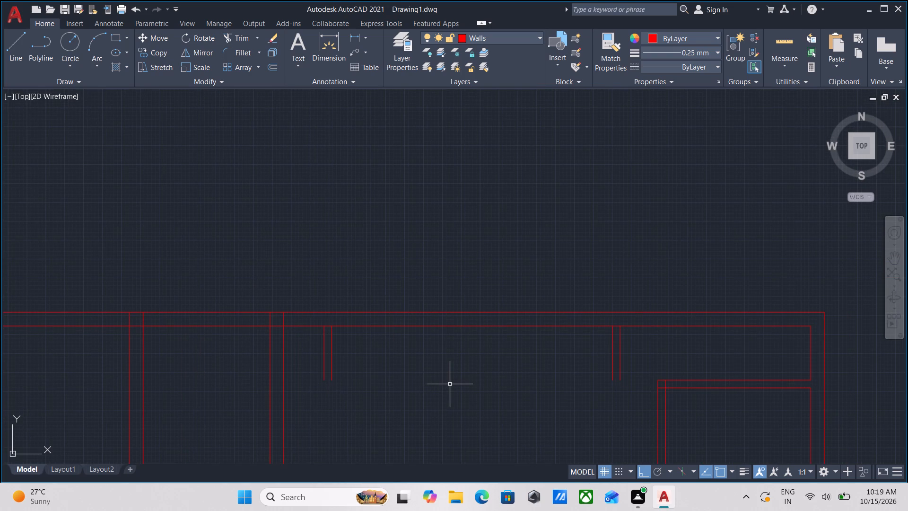
key(l)
key(Return)
scroll(603, 384, up, 2)
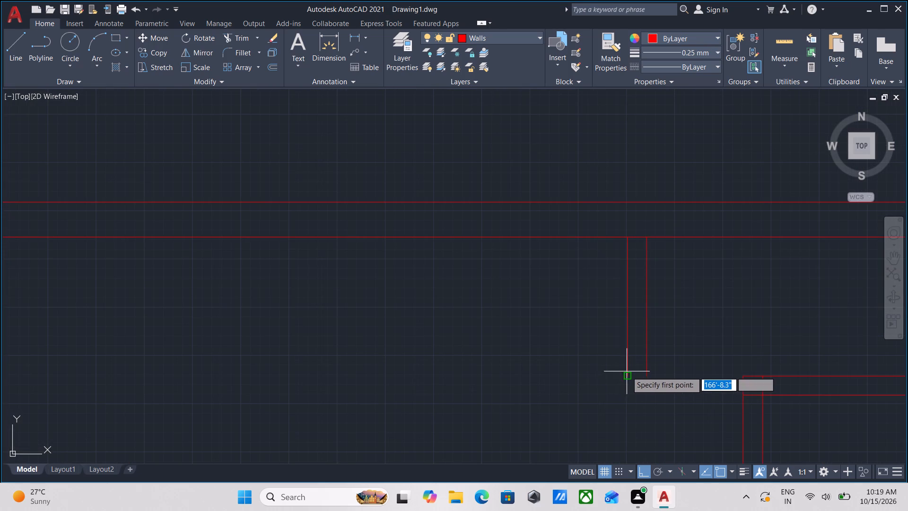
click(627, 374)
middle_drag(625, 414, 619, 382)
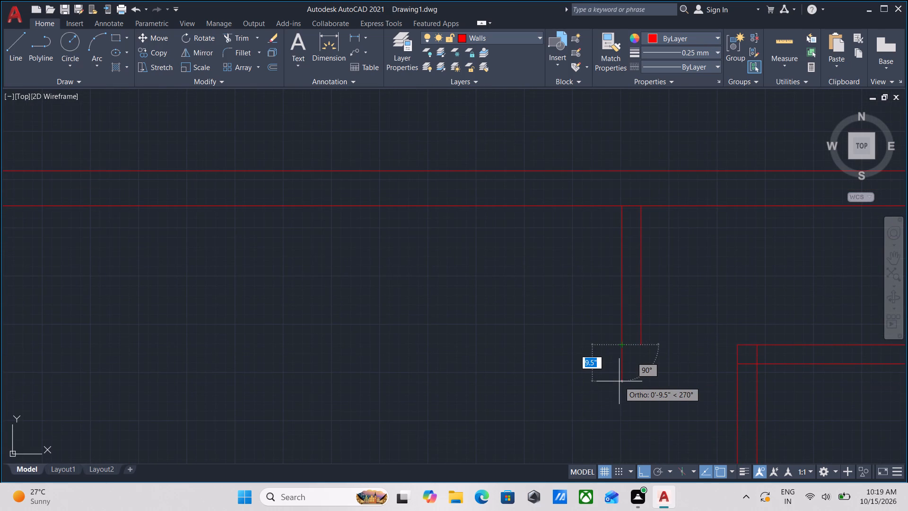
text(1')
key(Return)
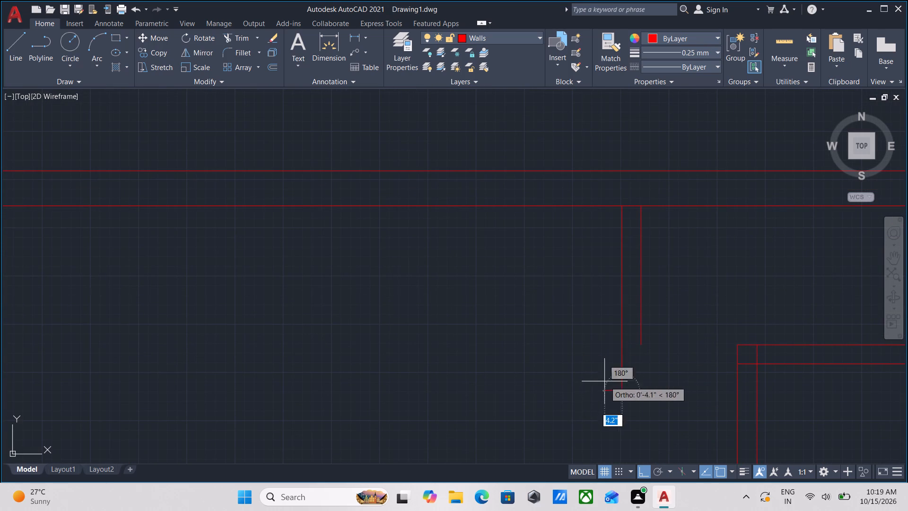
key(Escape)
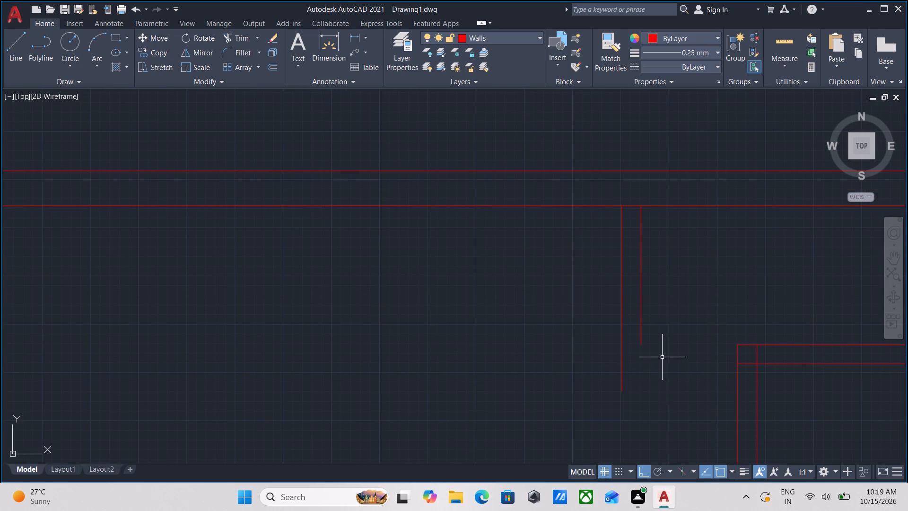
Draw a matching 1' line down from the lower end of the same partition's right line, level with the left one.
key(l)
key(Return)
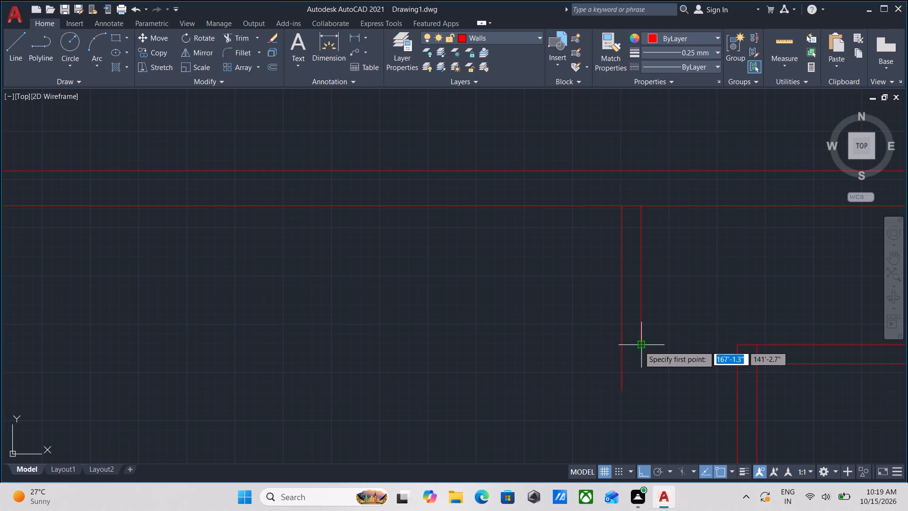
click(639, 345)
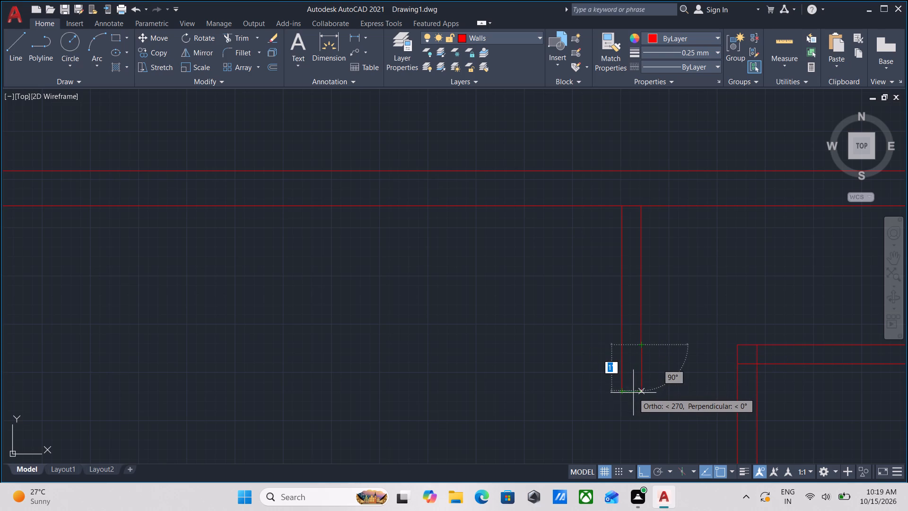
click(644, 390)
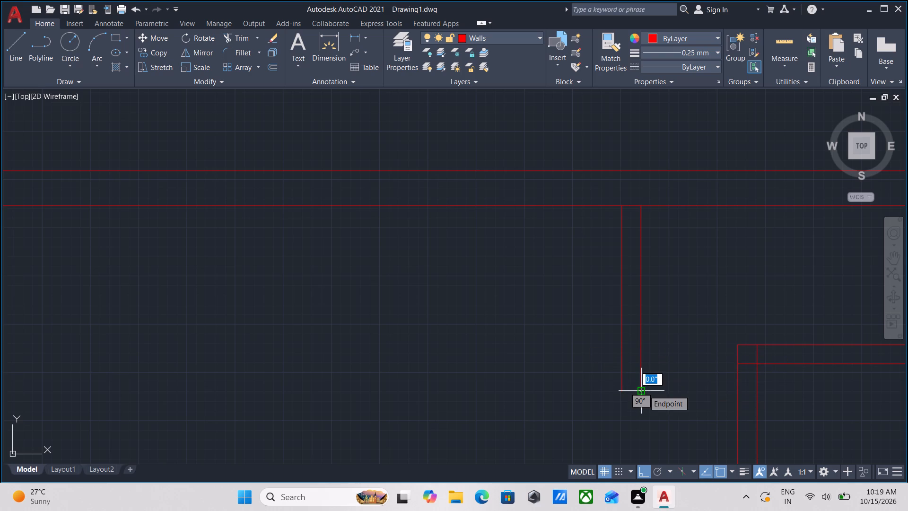
key(Escape)
scroll(634, 357, up, 1)
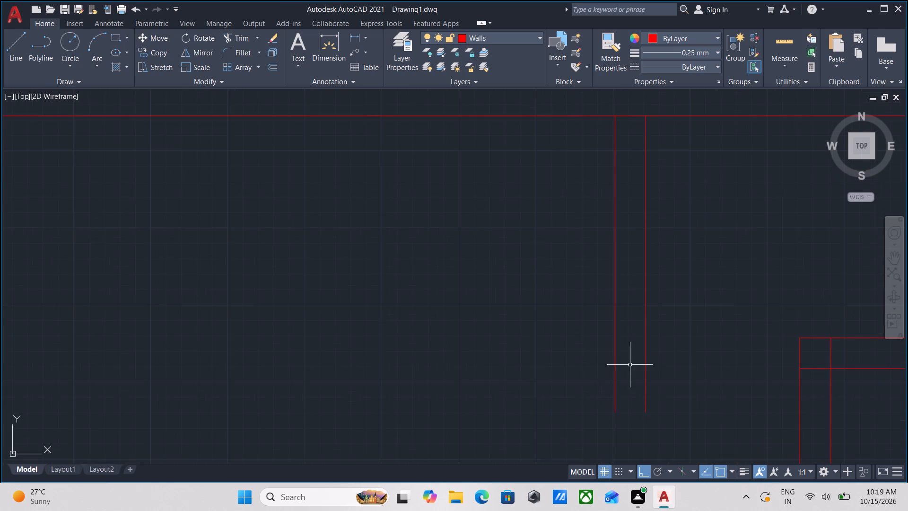
Join the left line of the right-hand short partition with its 1' extension into a single line.
drag(627, 376, 622, 376)
click(591, 379)
click(625, 320)
click(571, 285)
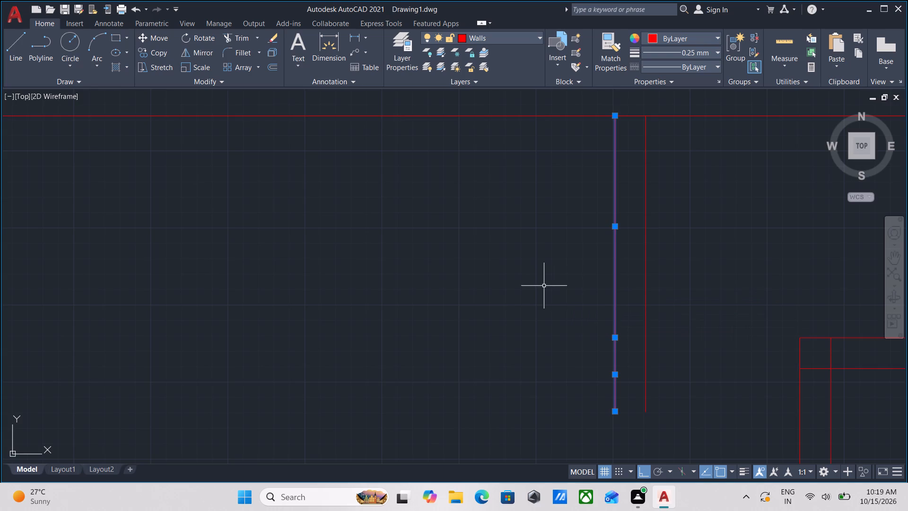
middle_drag(546, 286, 575, 308)
text(joi)
key(n)
key(Return)
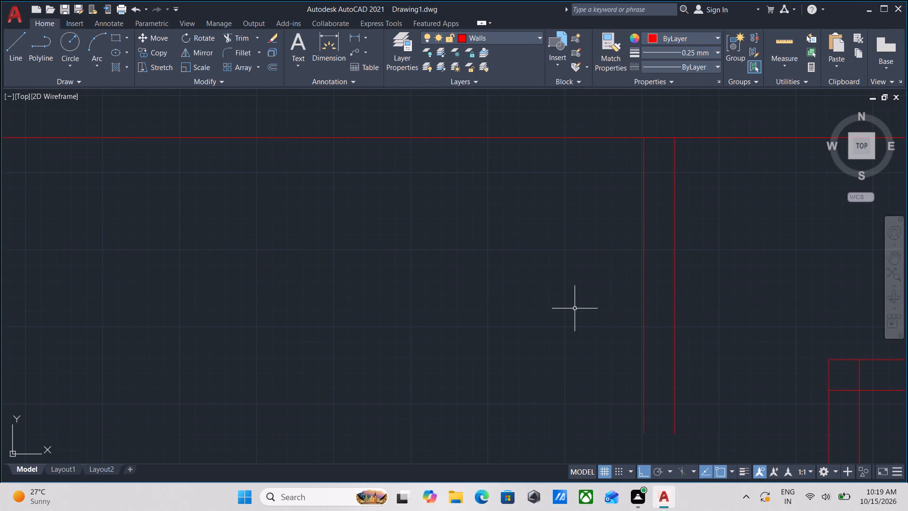
click(652, 367)
click(598, 319)
scroll(595, 320, down, 2)
middle_drag(583, 324, 606, 321)
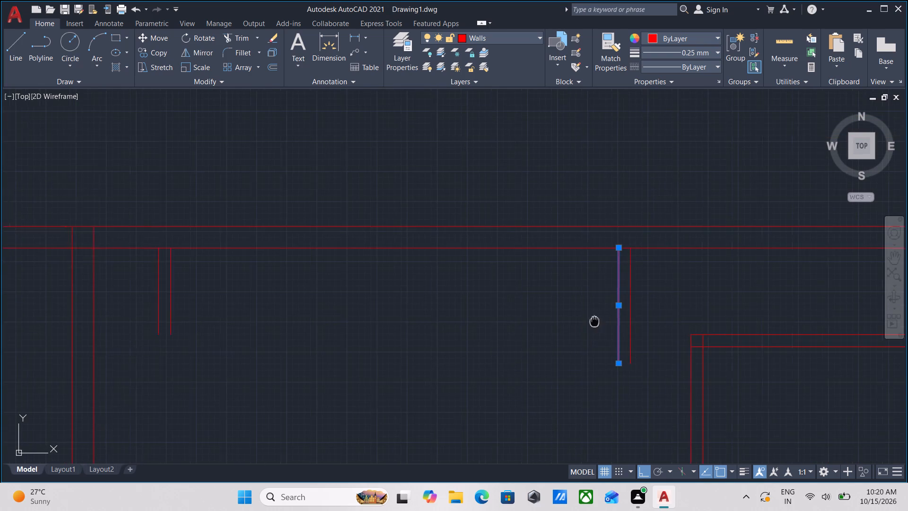
middle_drag(606, 321, 621, 321)
key(Escape)
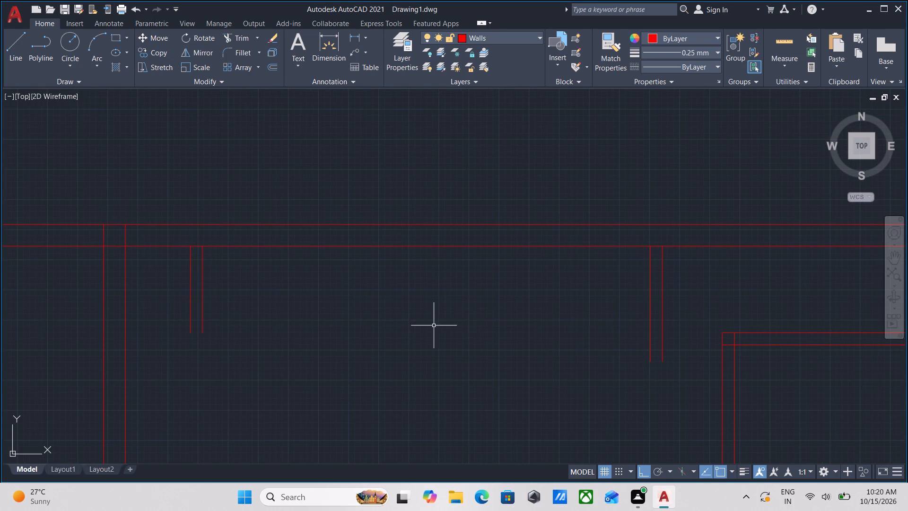
Draw a 1' line straight down from the lower end of the left-hand short partition's right line.
middle_drag(428, 326, 692, 323)
key(l)
key(Return)
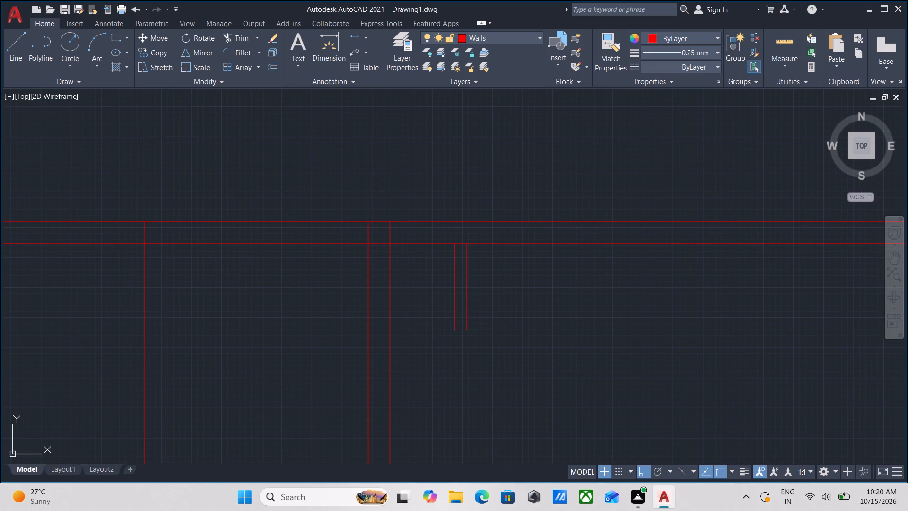
click(463, 333)
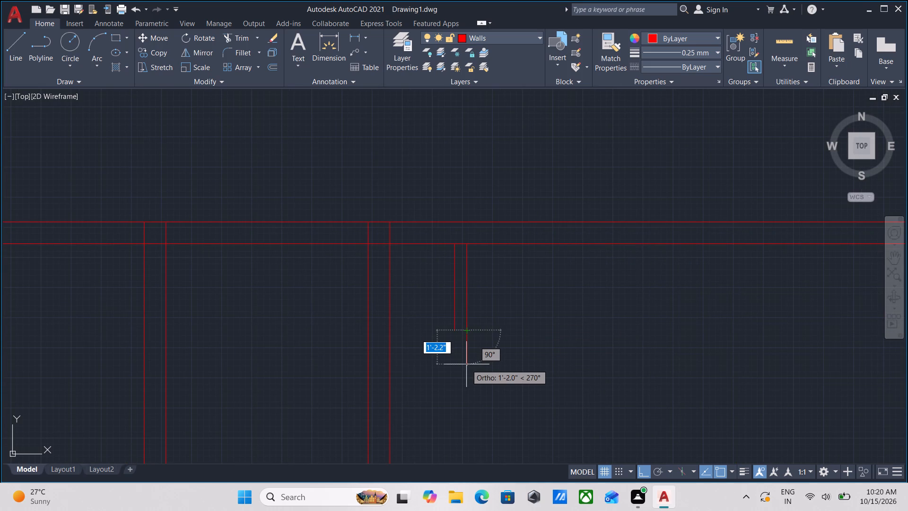
key(1)
key(apostrophe)
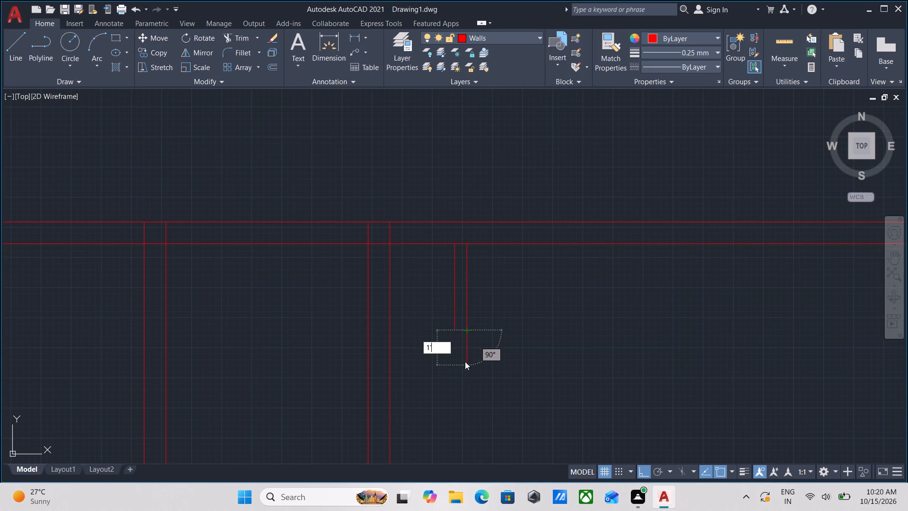
key(Return)
key(Escape)
Draw a matching 1' line down from the lower end of the left-hand short partition's left line.
scroll(431, 347, up, 2)
middle_drag(431, 346, 433, 353)
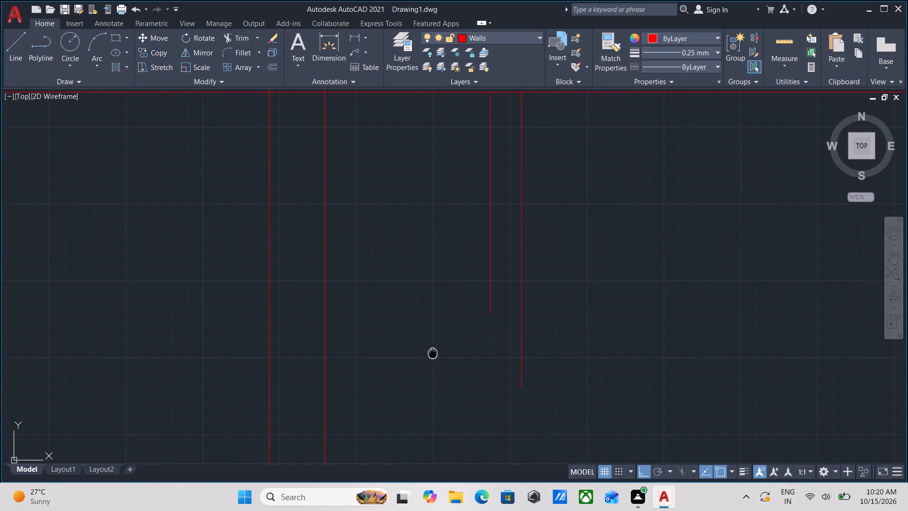
middle_drag(433, 353, 433, 353)
key(l)
key(Return)
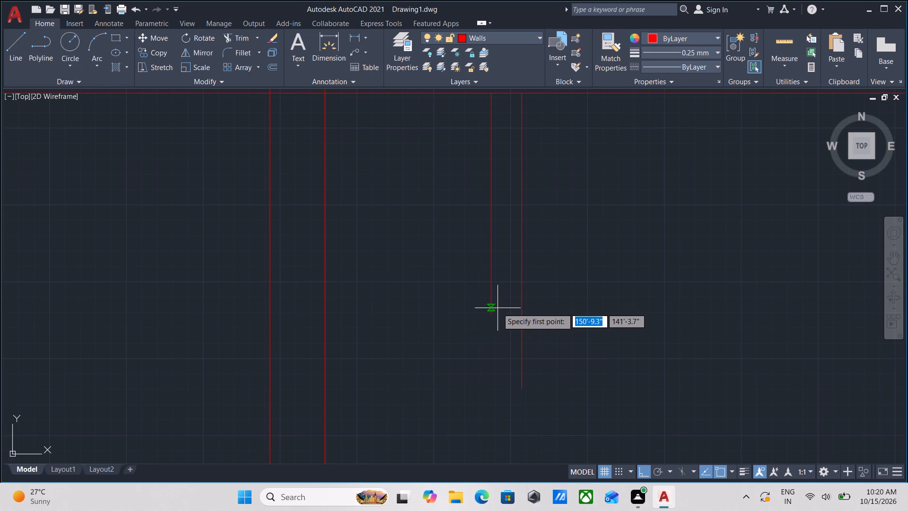
click(492, 317)
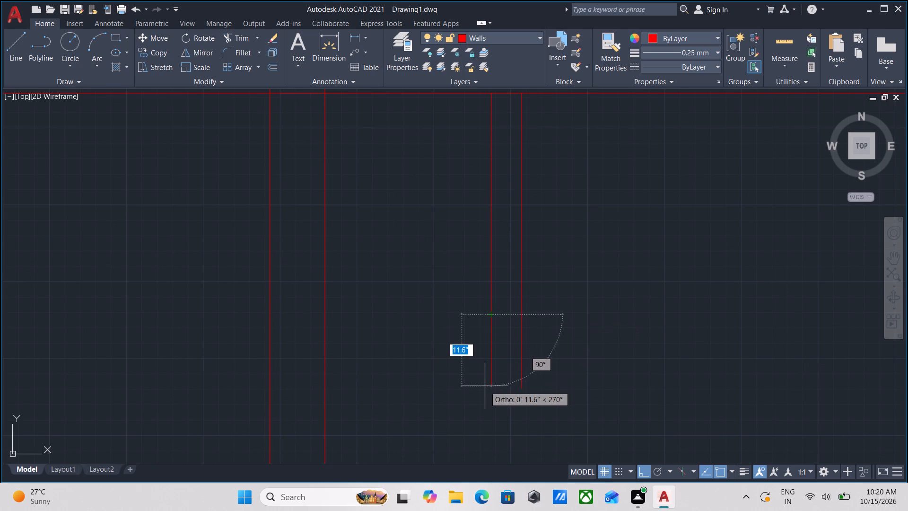
key(1)
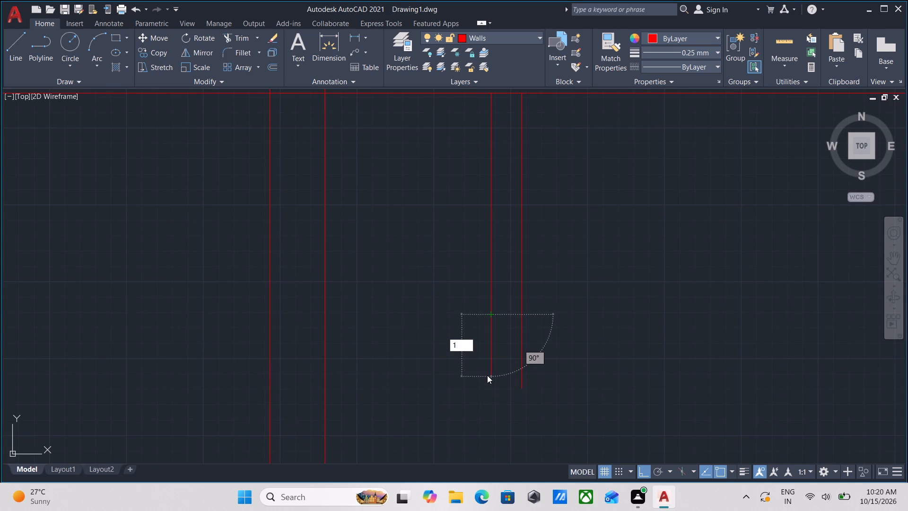
key(apostrophe)
key(Return)
key(Escape)
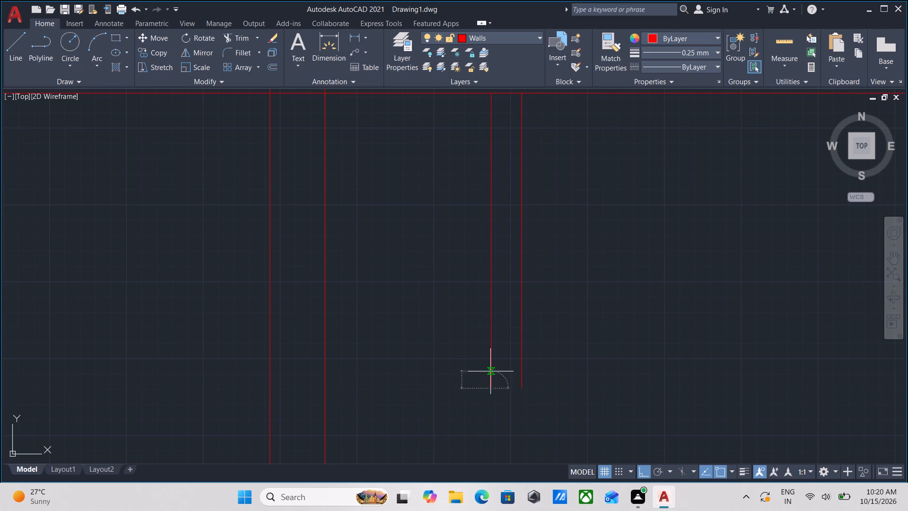
Draw a 15'6" horizontal line connecting the lower ends of the two short partitions' inner lines.
scroll(610, 352, down, 2)
middle_drag(580, 347, 482, 335)
scroll(551, 348, down, 1)
middle_drag(548, 348, 422, 344)
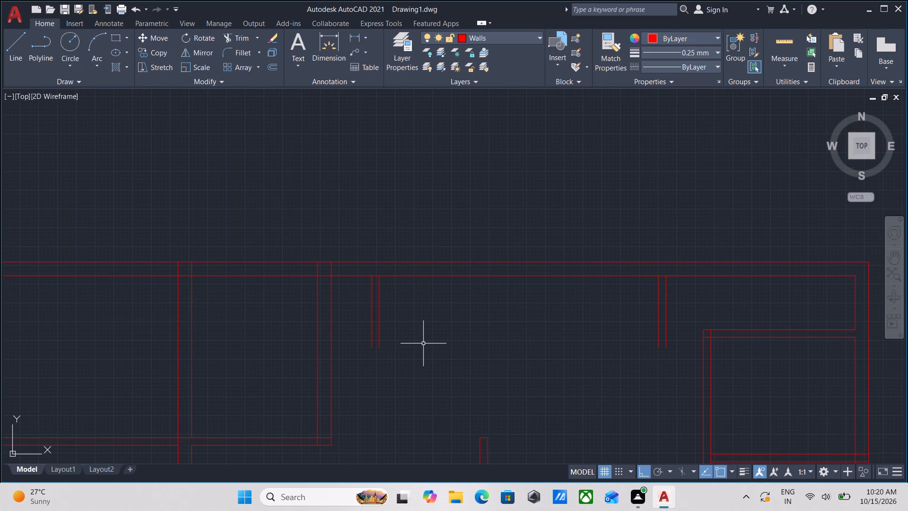
key(l)
key(Return)
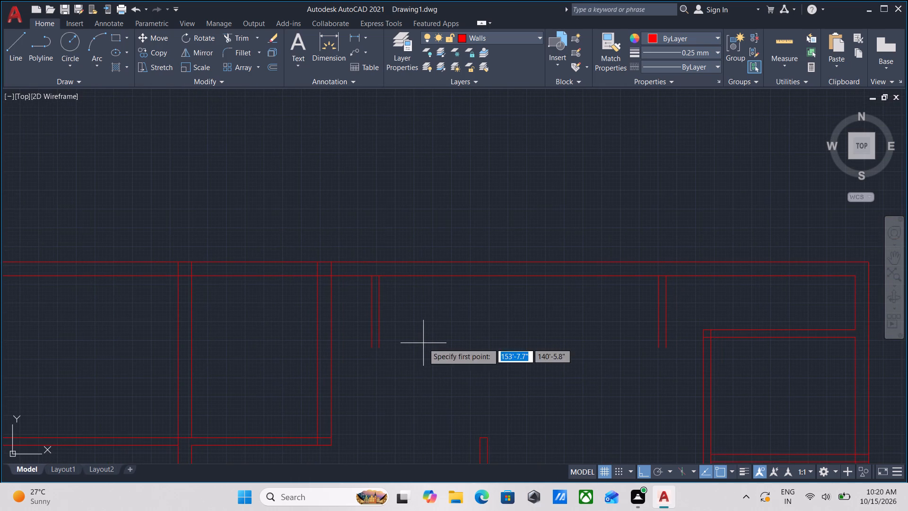
scroll(390, 359, up, 2)
click(363, 334)
middle_drag(589, 328, 584, 329)
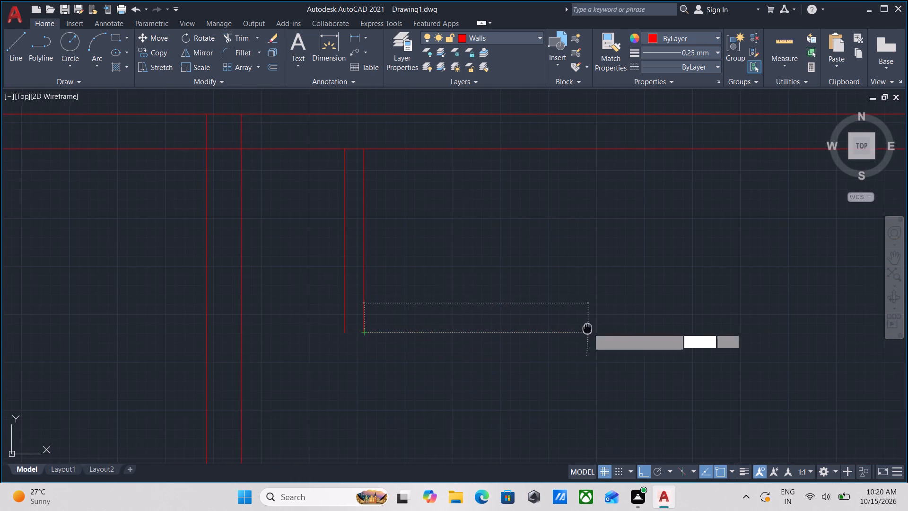
middle_drag(584, 329, 453, 339)
middle_drag(716, 347, 469, 359)
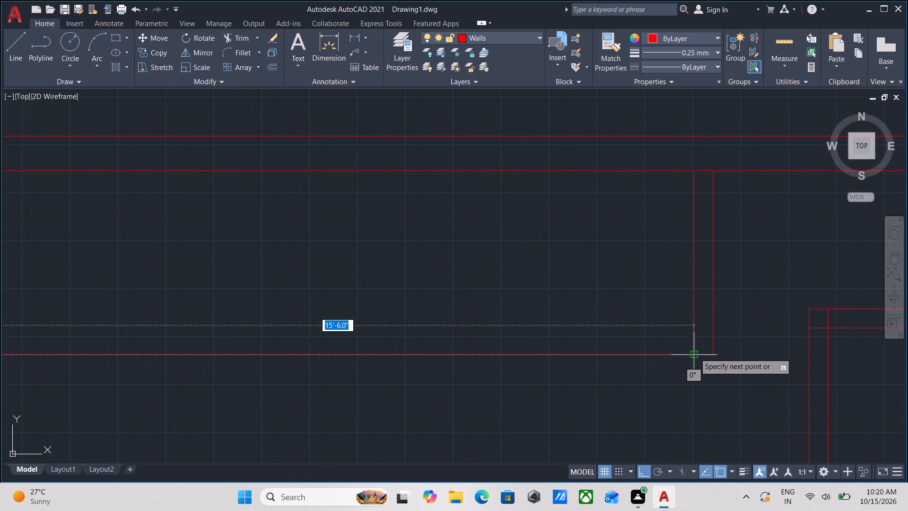
click(693, 354)
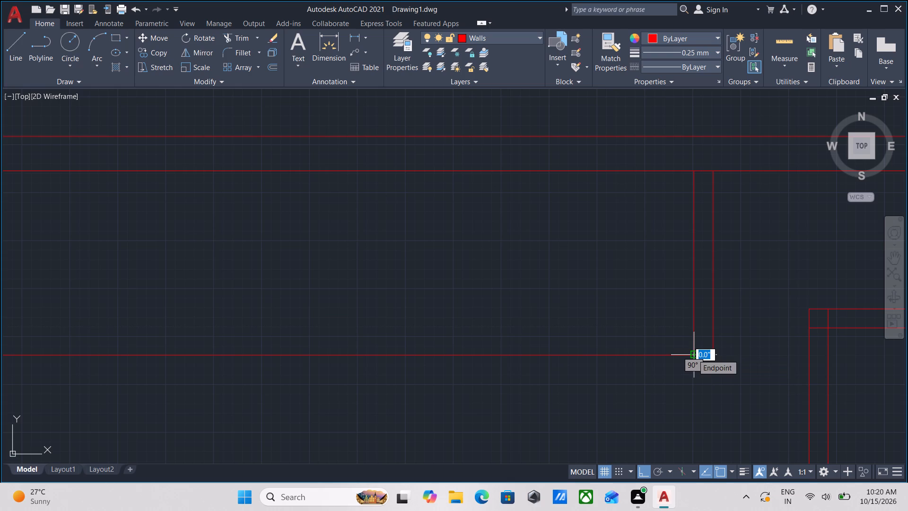
key(Escape)
Offset the horizontal line between the two short partitions 5" downward.
scroll(569, 394, down, 1)
middle_drag(569, 394, 660, 376)
drag(657, 377, 651, 370)
click(620, 326)
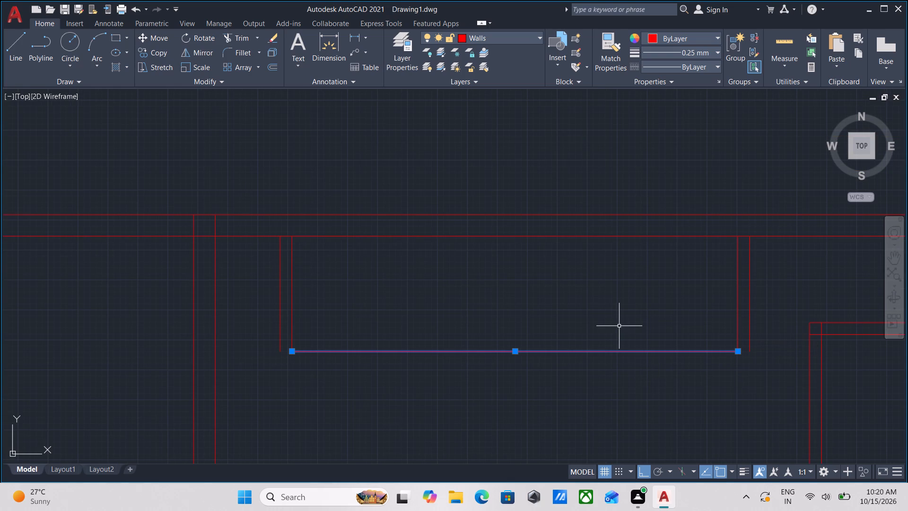
key(o)
key(Return)
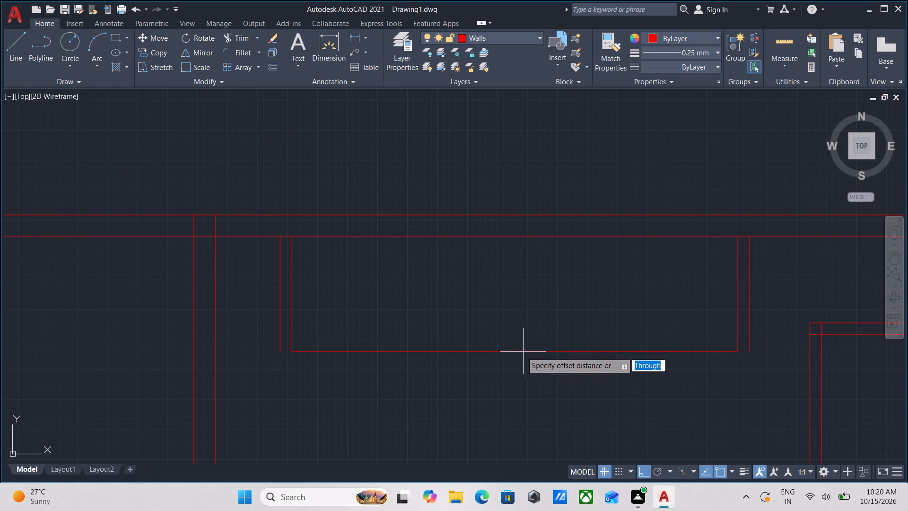
click(513, 353)
click(515, 375)
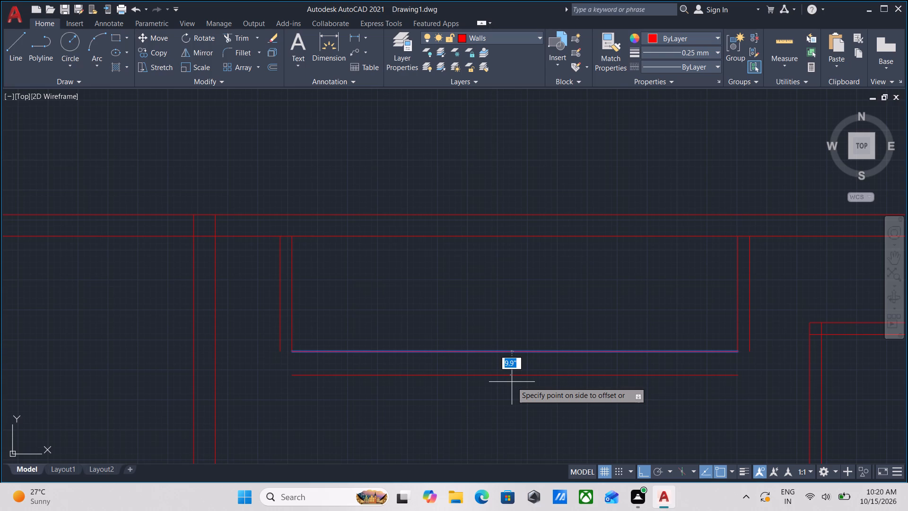
key(5)
key(Return)
middle_drag(483, 377, 543, 426)
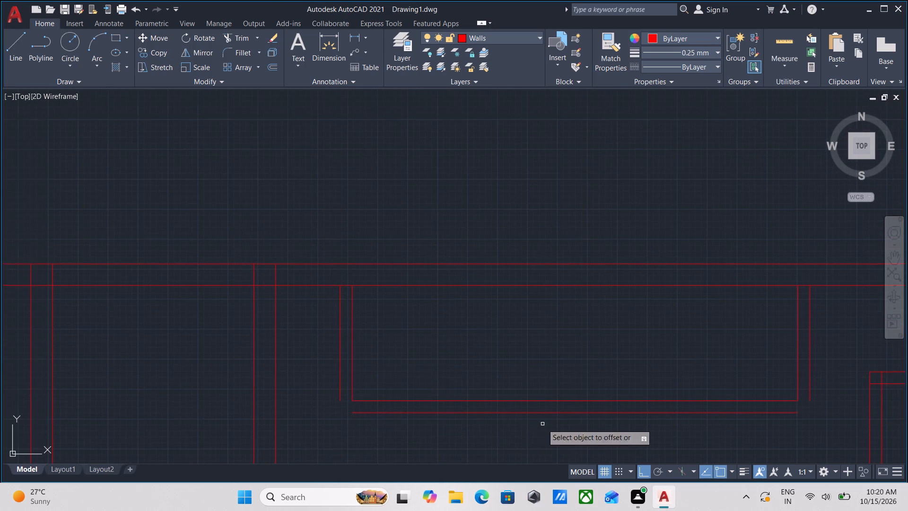
key(Escape)
Fillet the lower horizontal line with the left-hand partition's outer line to close the lower-left wall corner.
scroll(390, 425, up, 1)
middle_drag(387, 427, 408, 404)
key(f)
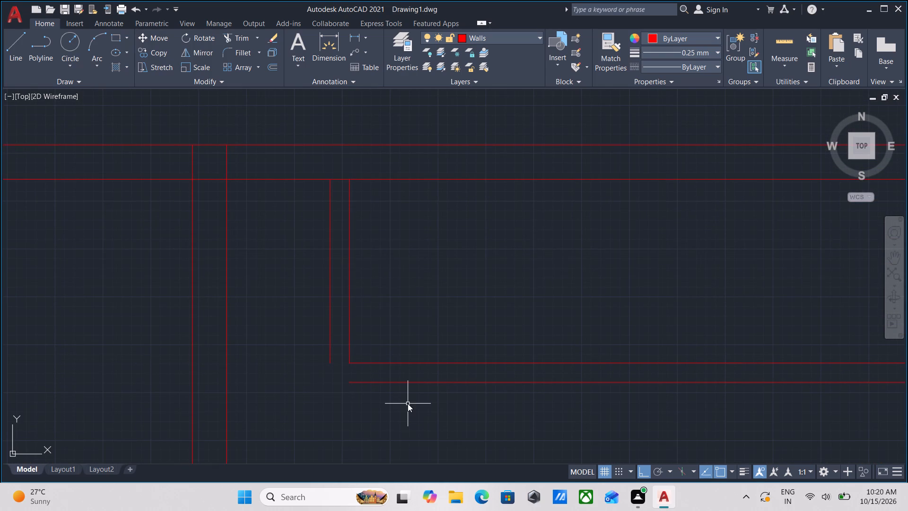
key(Return)
click(384, 383)
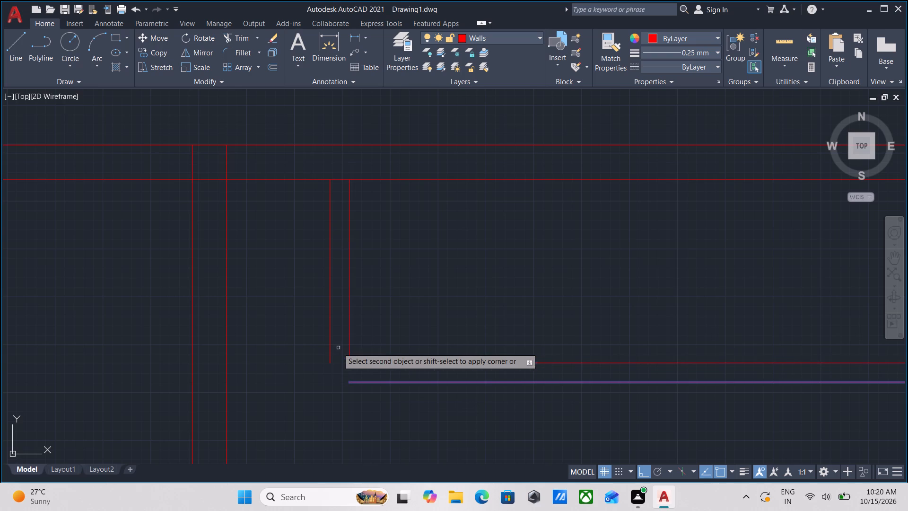
click(328, 341)
click(332, 342)
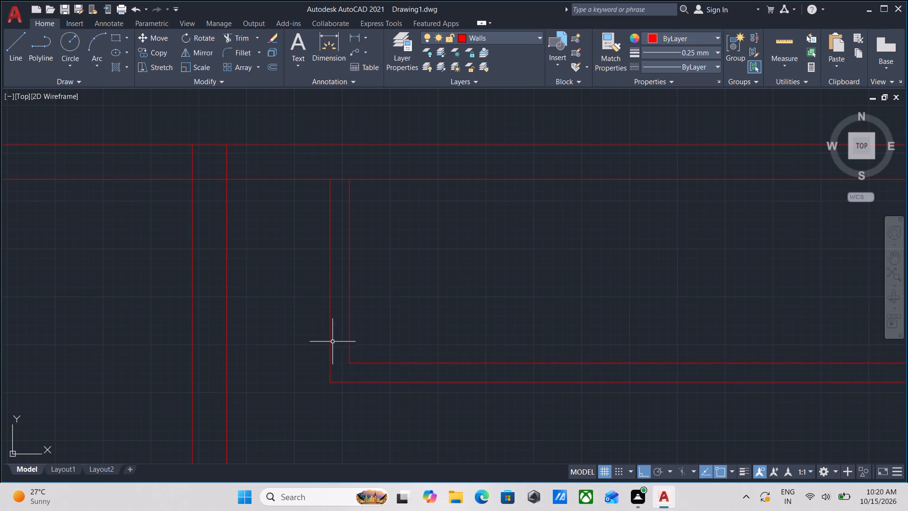
Fillet the lower horizontal line with the right-hand partition's outer line to close the lower-right wall corner.
scroll(486, 323, down, 2)
middle_drag(515, 323, 361, 360)
scroll(568, 388, up, 1)
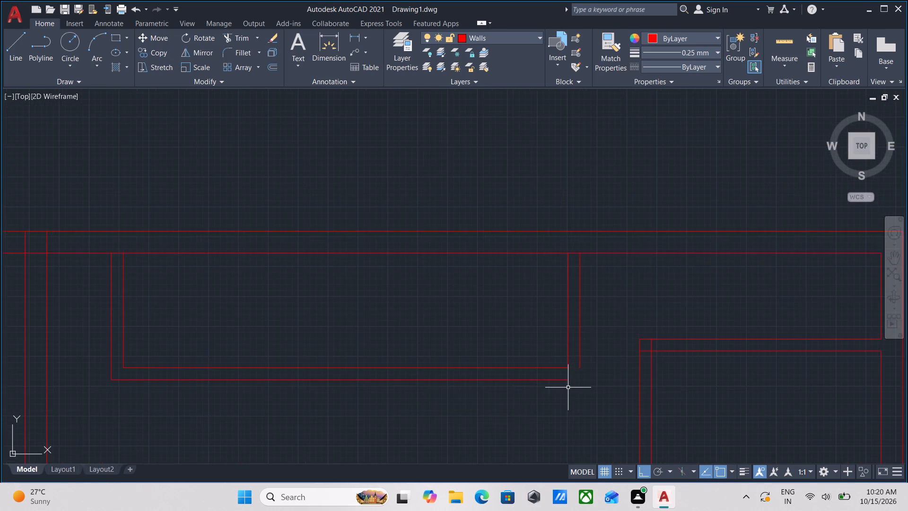
middle_drag(568, 387, 581, 379)
key(d)
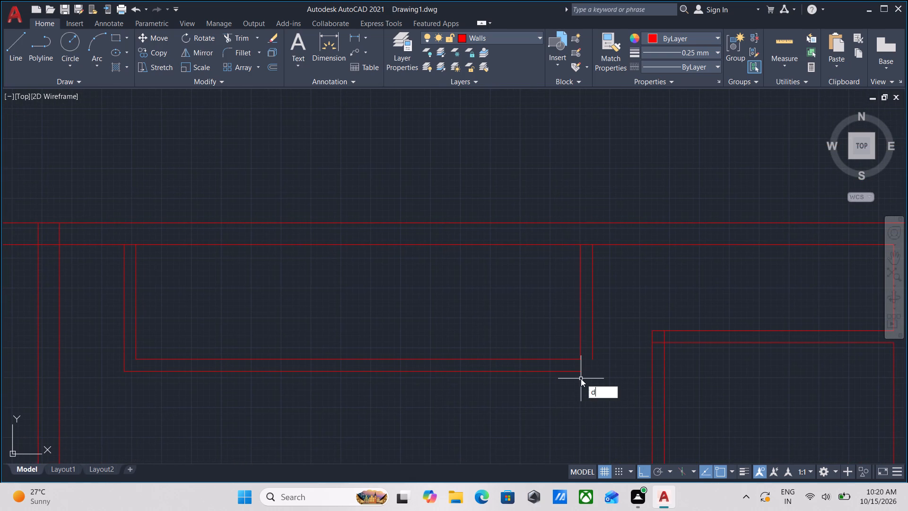
key(BackSpace)
key(f)
key(Return)
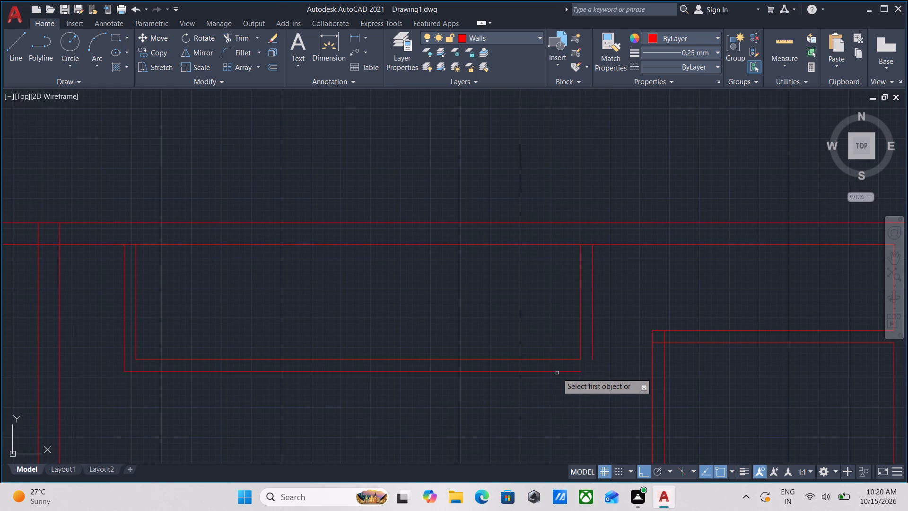
click(557, 371)
click(593, 353)
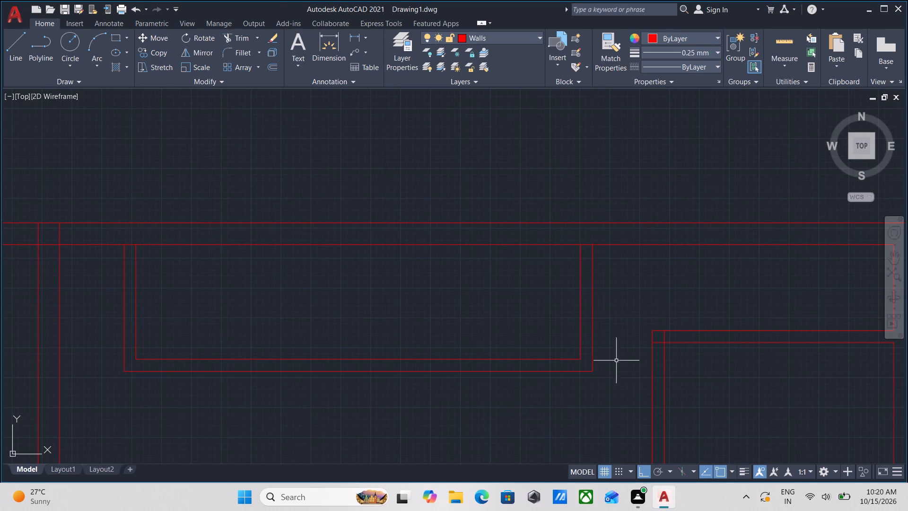
Quick-measure the room and wall clearances across the floor plan, including the new enclosure and the upper-left rooms.
scroll(529, 414, down, 1)
middle_drag(535, 413, 599, 395)
key(Escape)
key(m)
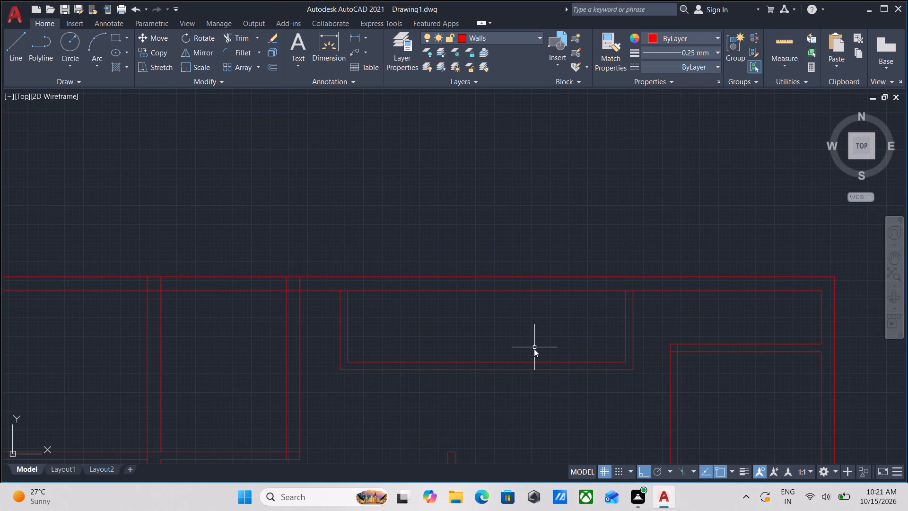
key(e)
key(a)
key(Return)
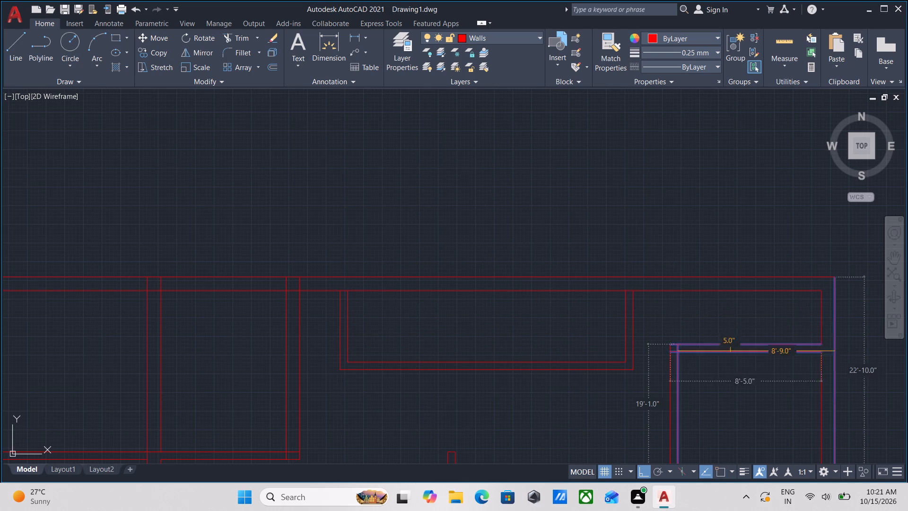
middle_drag(735, 370, 750, 285)
middle_drag(603, 337, 654, 247)
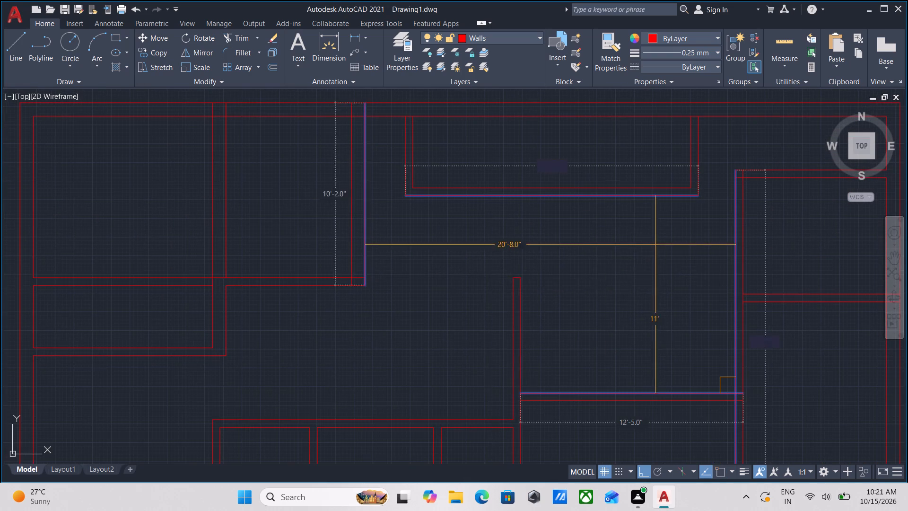
middle_drag(596, 300, 596, 304)
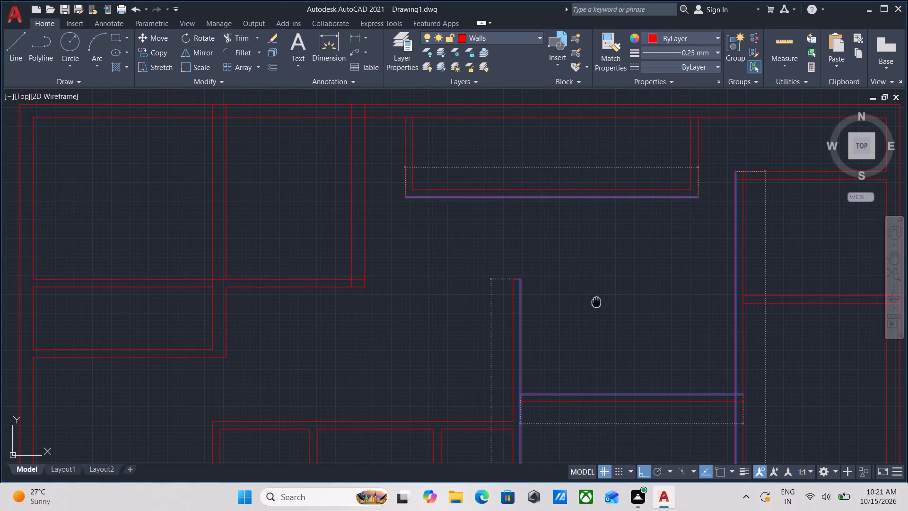
middle_drag(596, 304, 596, 317)
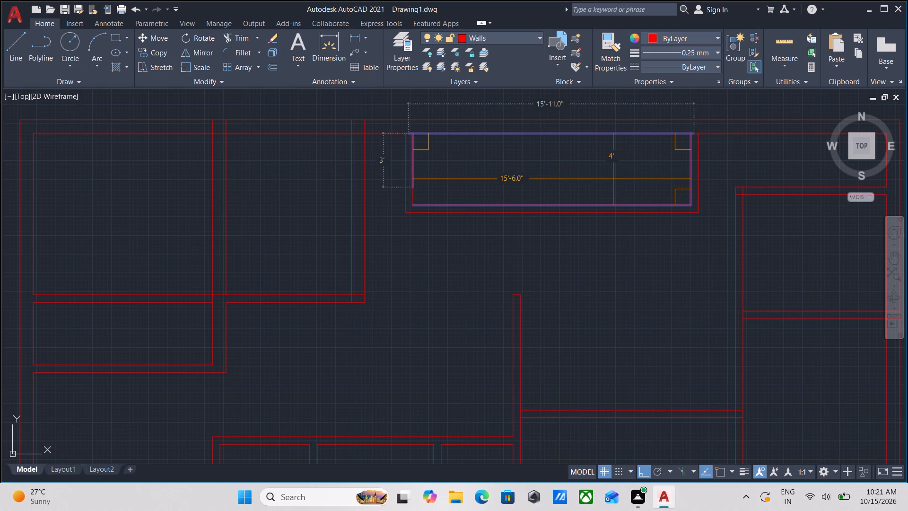
middle_drag(612, 178, 611, 221)
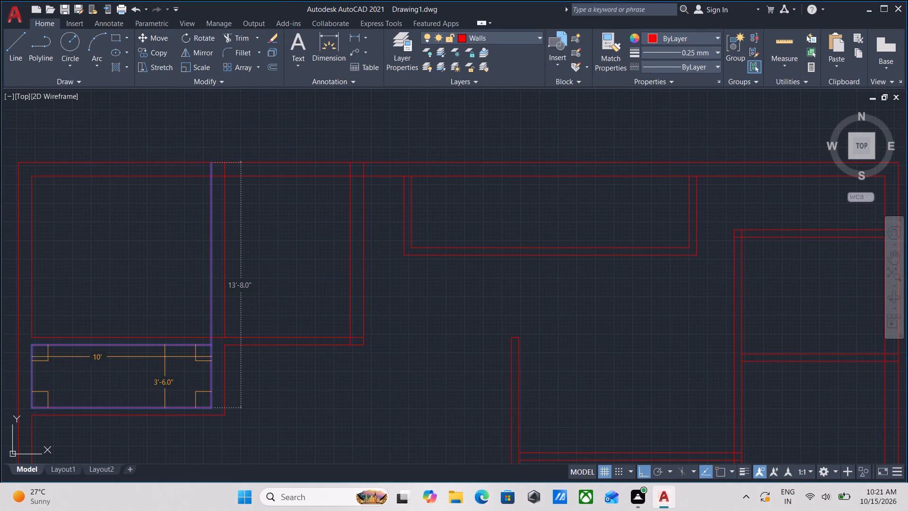
scroll(171, 356, down, 1)
middle_drag(171, 356, 210, 277)
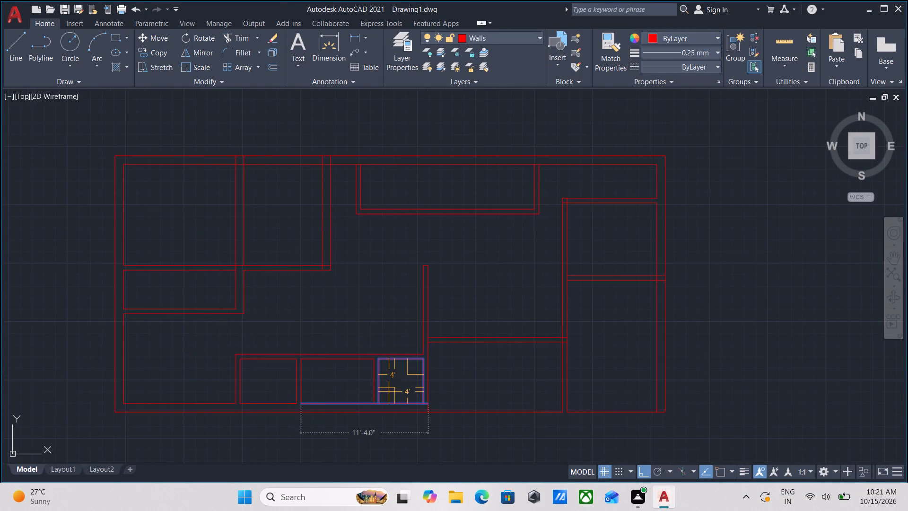
middle_drag(442, 260, 443, 305)
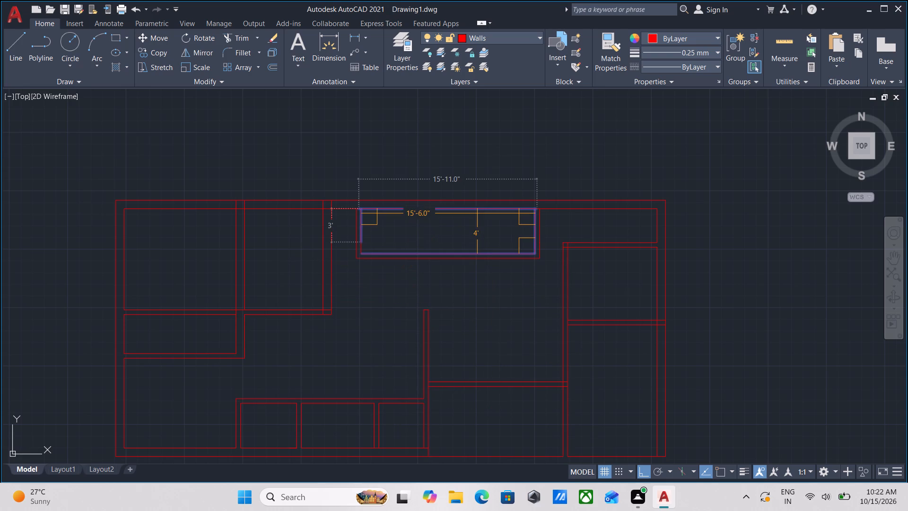
middle_drag(376, 327, 376, 328)
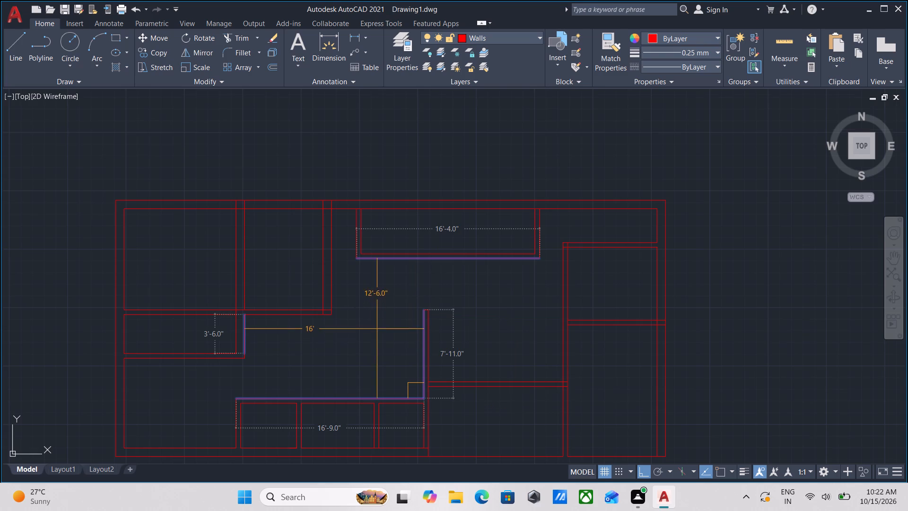
middle_drag(376, 328, 396, 211)
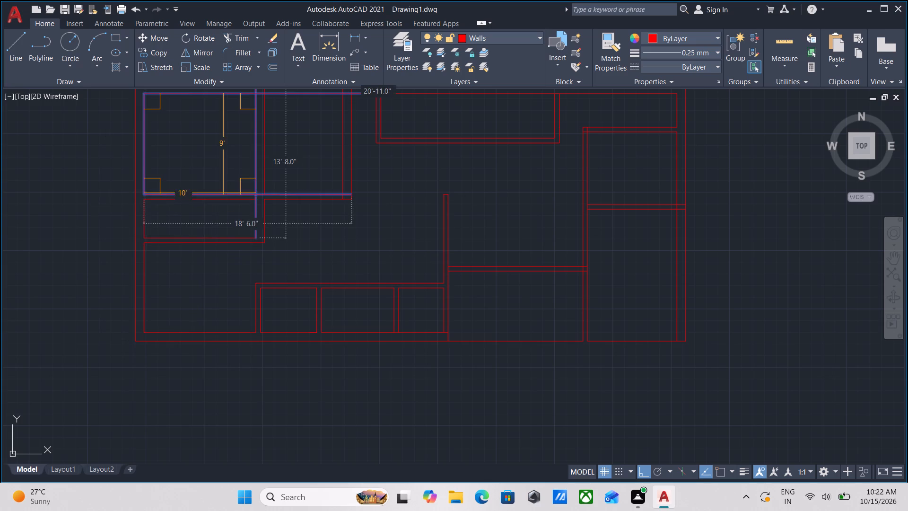
middle_drag(227, 188, 230, 256)
middle_drag(230, 230, 232, 253)
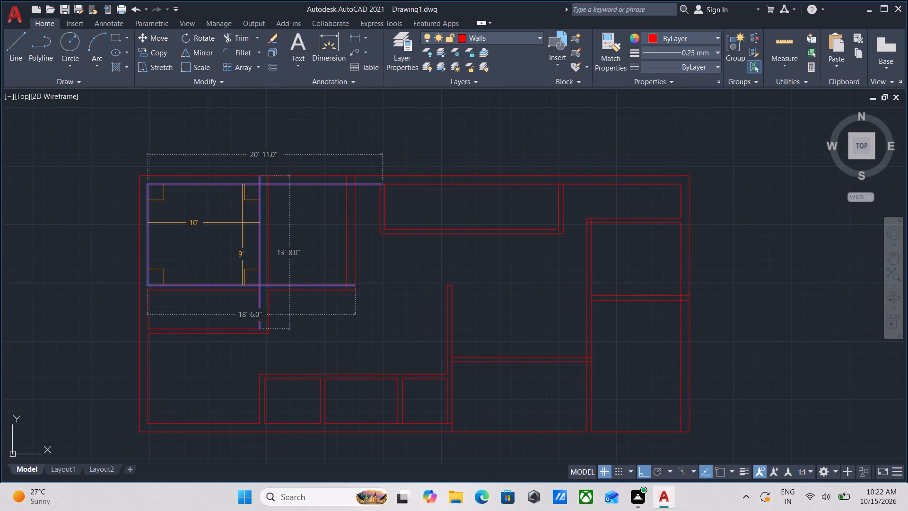
scroll(399, 246, down, 1)
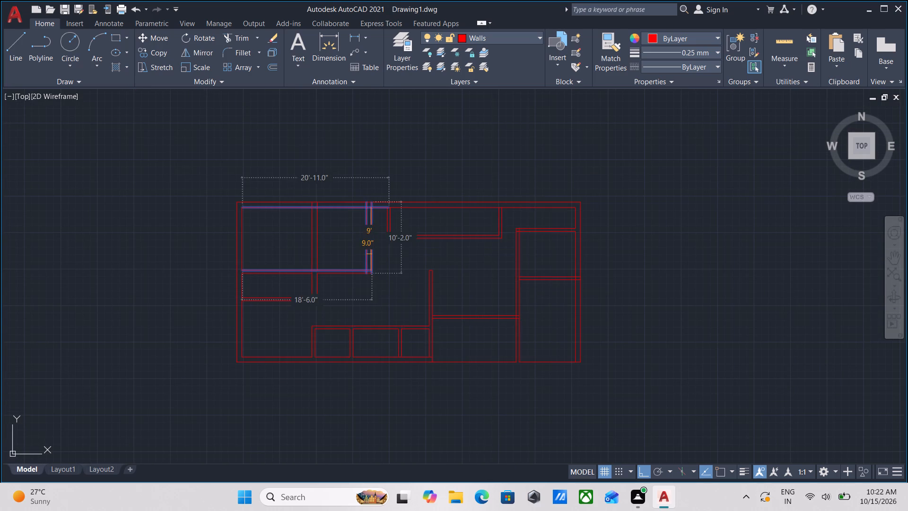
scroll(395, 259, up, 1)
scroll(366, 231, up, 2)
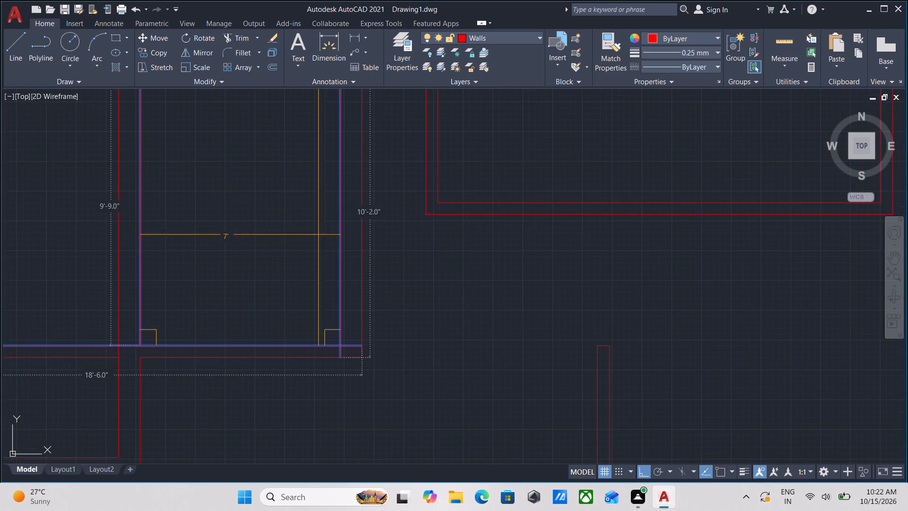
key(Escape)
Extend the right-hand line of the upper-left room's vertical wall down across the gap at the horizontal wall junction.
scroll(253, 288, up, 1)
middle_drag(253, 288, 317, 217)
scroll(329, 215, down, 2)
middle_drag(329, 217, 334, 259)
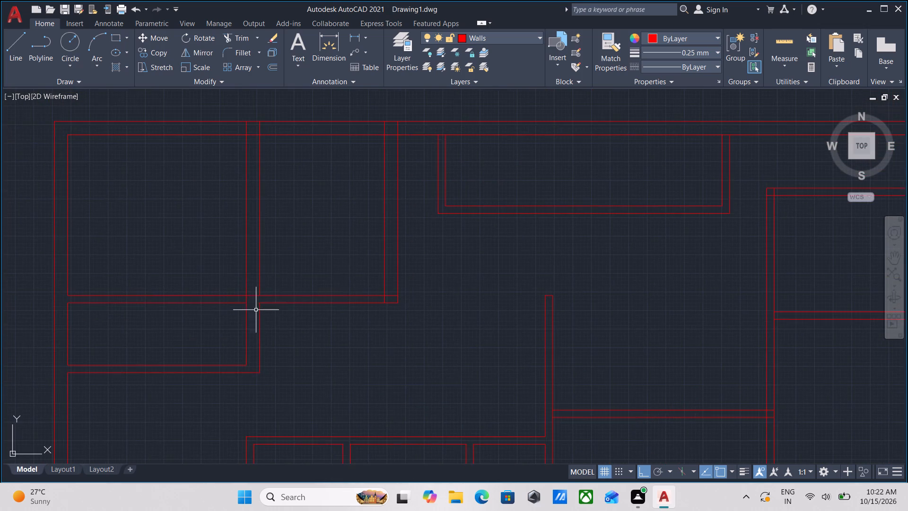
scroll(245, 322, up, 2)
key(e)
key(x)
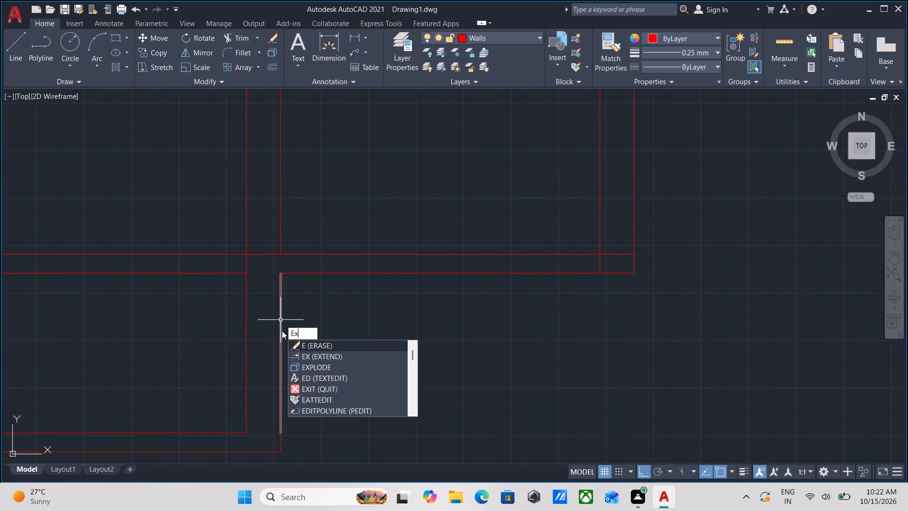
key(Return)
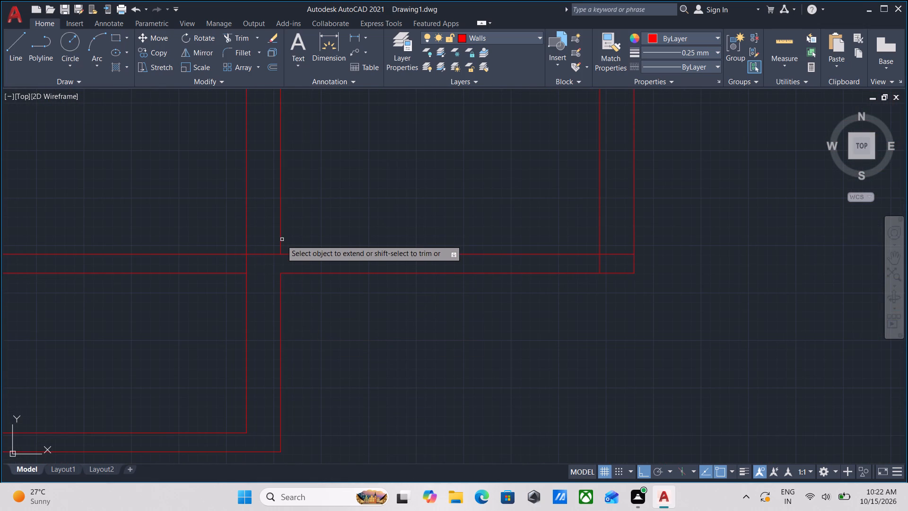
click(279, 244)
scroll(335, 302, down, 1)
middle_drag(335, 302, 322, 332)
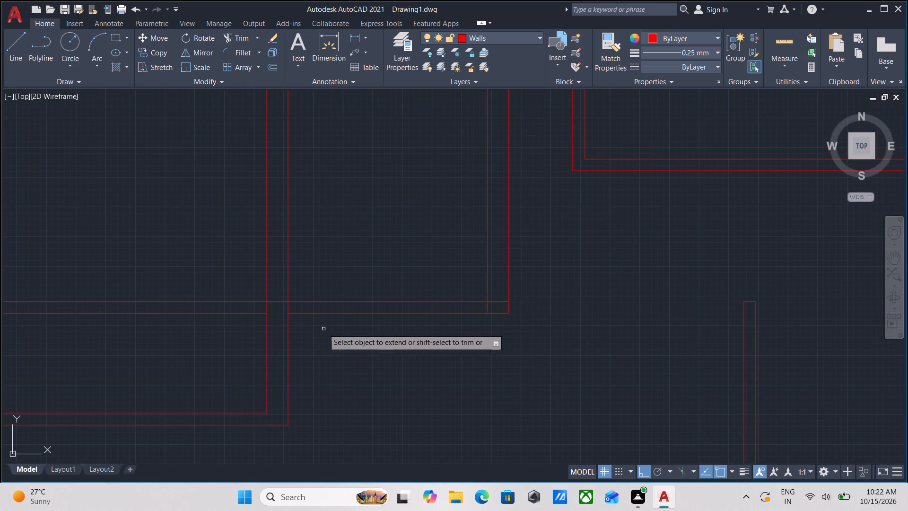
key(Escape)
Trim the horizontal wall lines between the two upper vertical walls and the leftover line across the right-hand wall's lower end.
scroll(349, 321, down, 1)
middle_drag(349, 321, 349, 331)
text(tr)
key(Return)
click(349, 331)
click(347, 269)
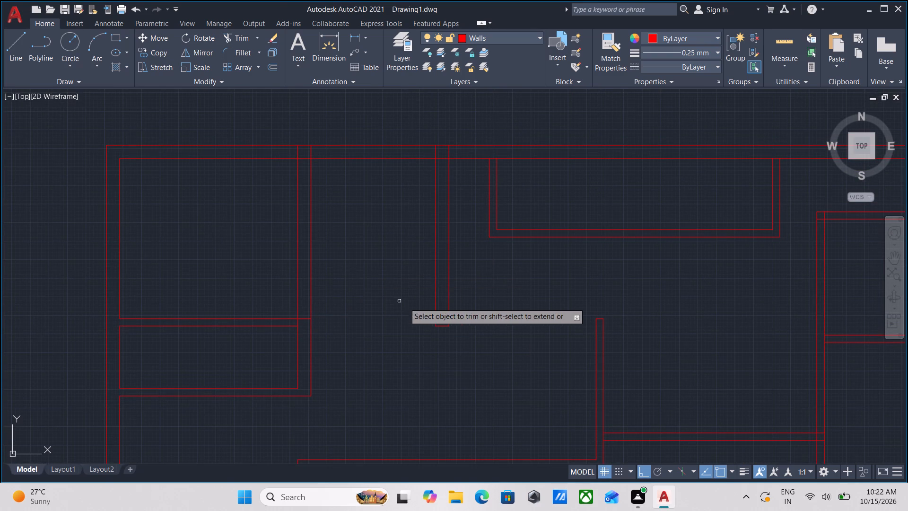
scroll(422, 315, up, 3)
click(495, 342)
click(494, 300)
key(Escape)
Trim the overlapping lines where the upper-left room's horizontal partition meets its right-hand vertical wall to open the junction.
scroll(448, 318, down, 4)
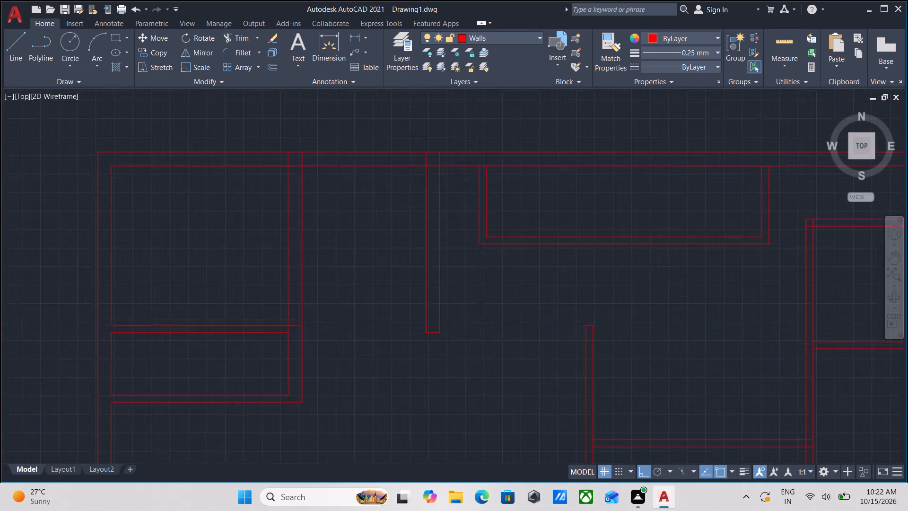
middle_drag(330, 322, 354, 336)
scroll(314, 364, up, 3)
middle_drag(382, 334, 382, 348)
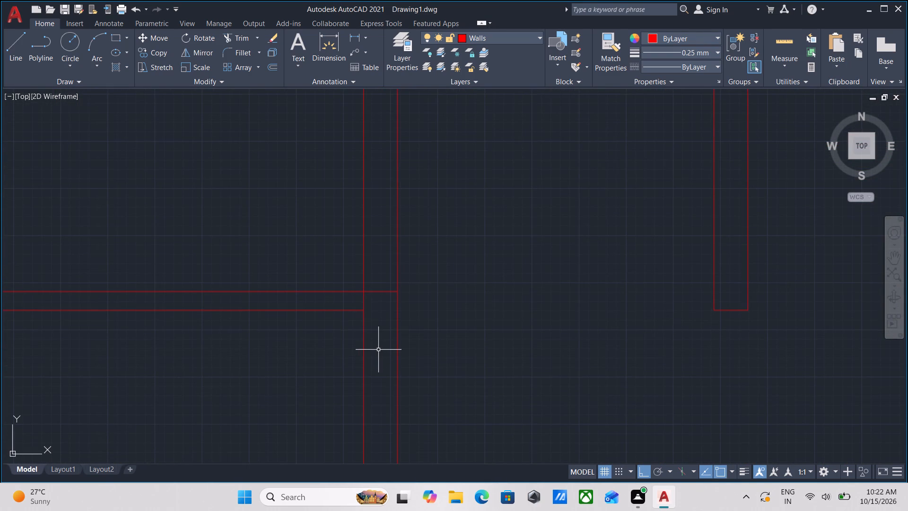
text(tr)
key(Return)
click(378, 344)
click(371, 261)
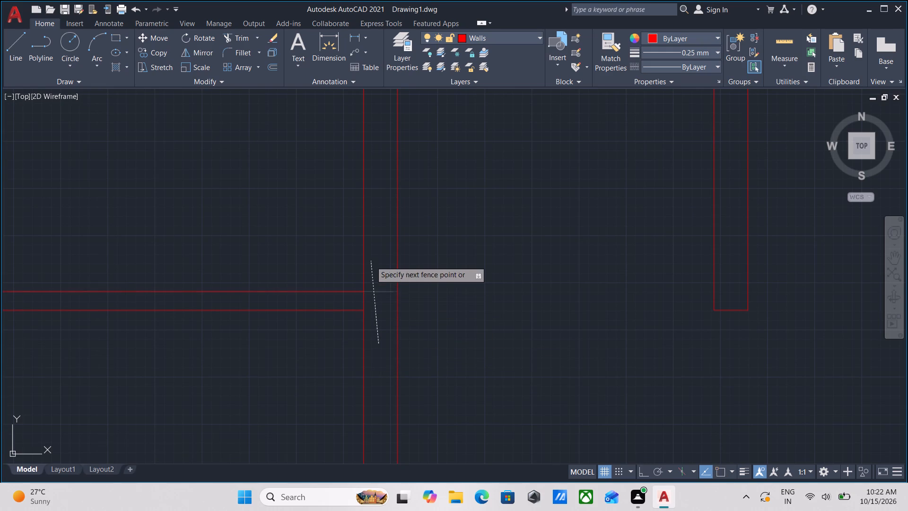
click(374, 293)
click(354, 300)
key(Escape)
scroll(412, 273, down, 1)
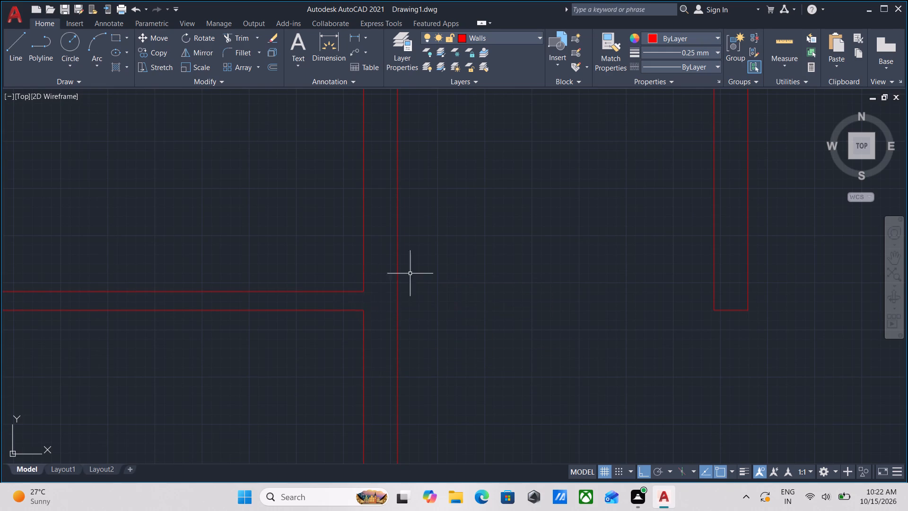
Trim the overlapping lines where the free-standing vertical wall meets the top outer wall, leaving a clean T-junction.
scroll(411, 273, down, 3)
middle_drag(450, 260, 350, 336)
scroll(449, 260, down, 1)
scroll(350, 324, up, 2)
middle_drag(342, 294, 355, 331)
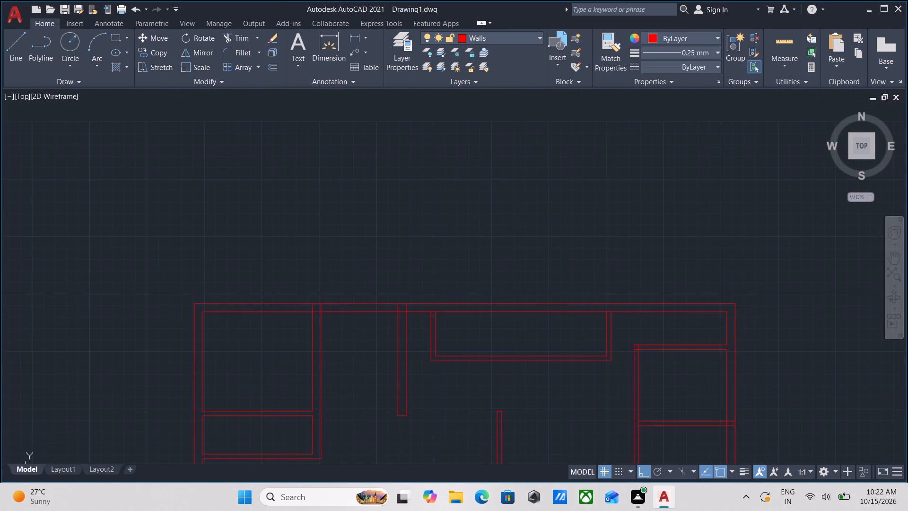
text(tr)
key(Return)
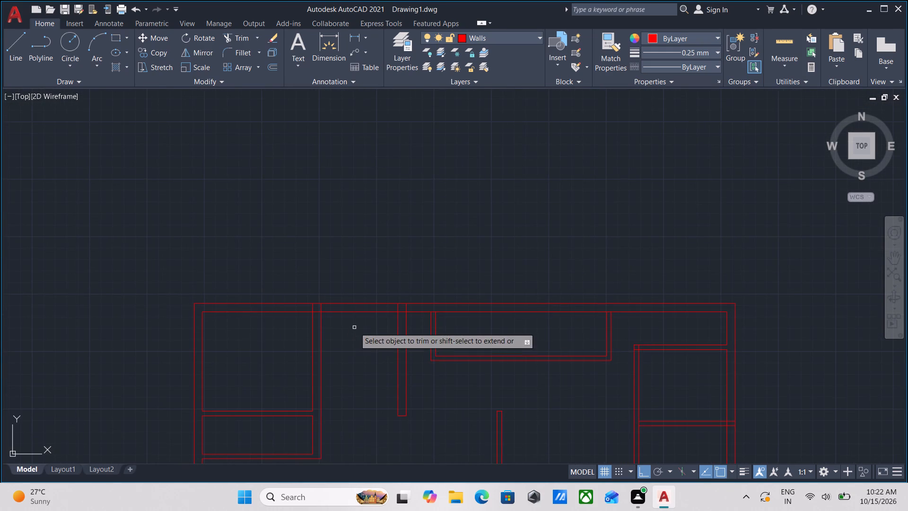
scroll(387, 303, up, 3)
scroll(430, 335, up, 2)
click(521, 318)
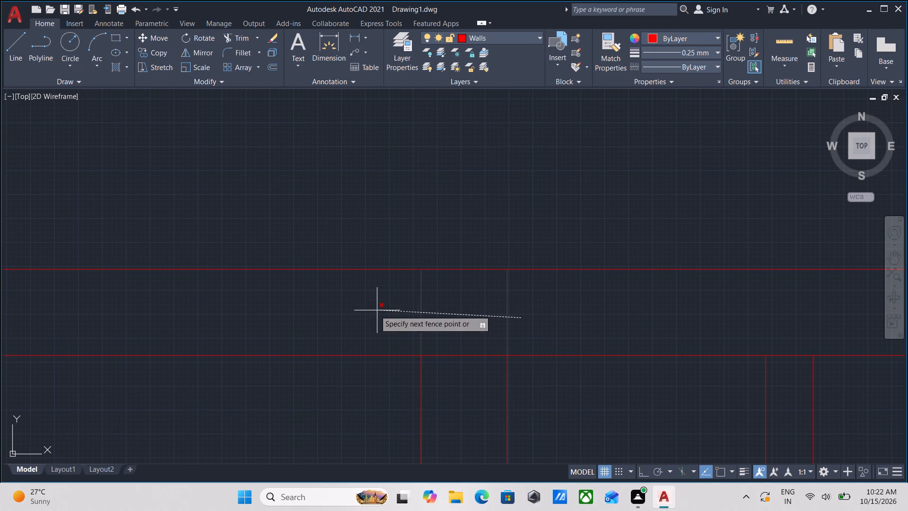
click(355, 310)
click(450, 401)
click(446, 322)
scroll(227, 335, down, 3)
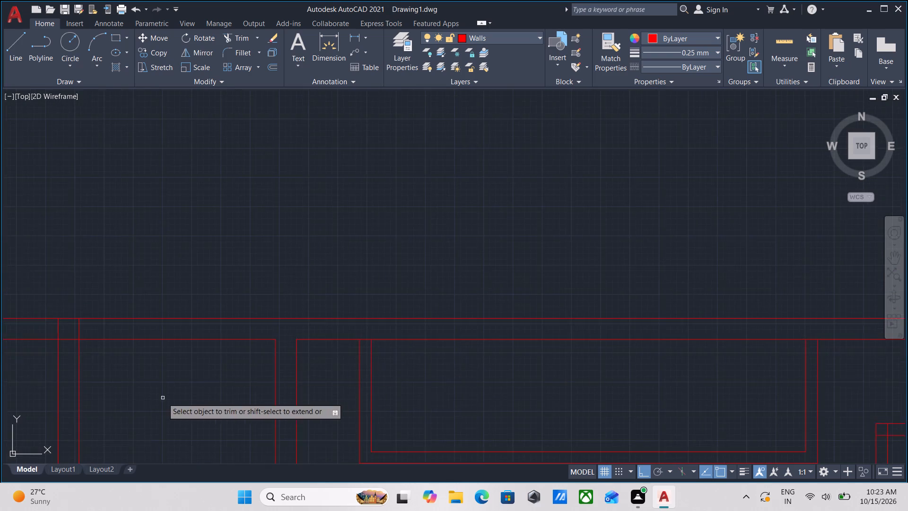
Trim the overlapping lines where the upper-left room's right-hand wall meets the top outer wall, leaving a clean T-junction.
scroll(162, 398, down, 1)
middle_drag(164, 396, 275, 386)
scroll(201, 341, up, 3)
click(199, 360)
click(398, 364)
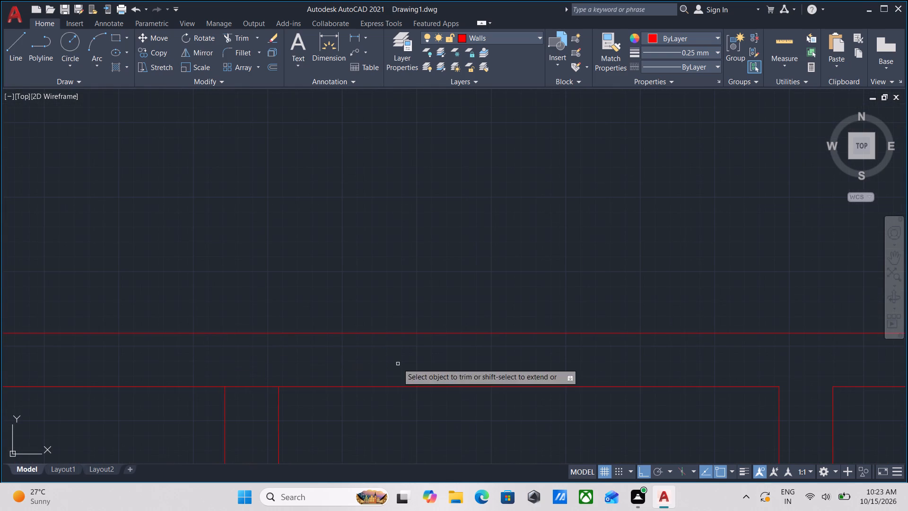
drag(240, 404, 240, 399)
click(250, 358)
scroll(250, 357, down, 4)
scroll(340, 388, down, 1)
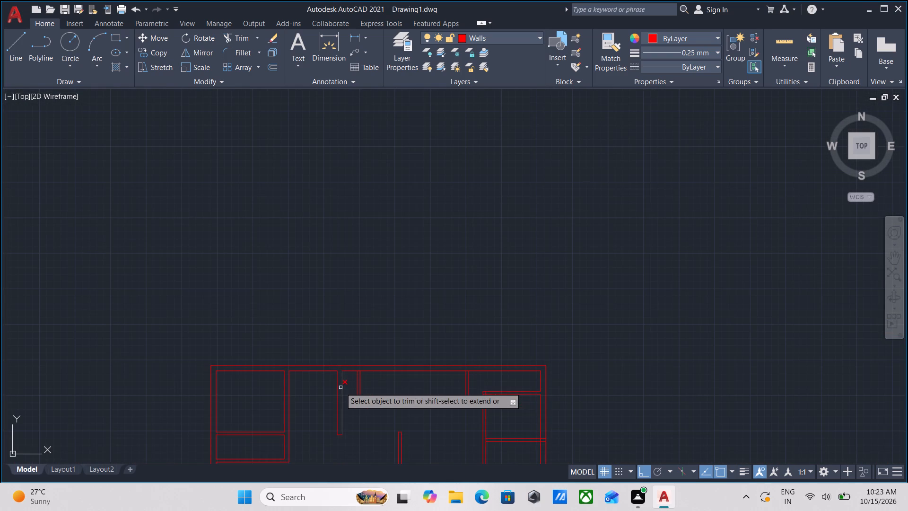
key(Escape)
Make the stairs layer current.
middle_drag(292, 400, 317, 364)
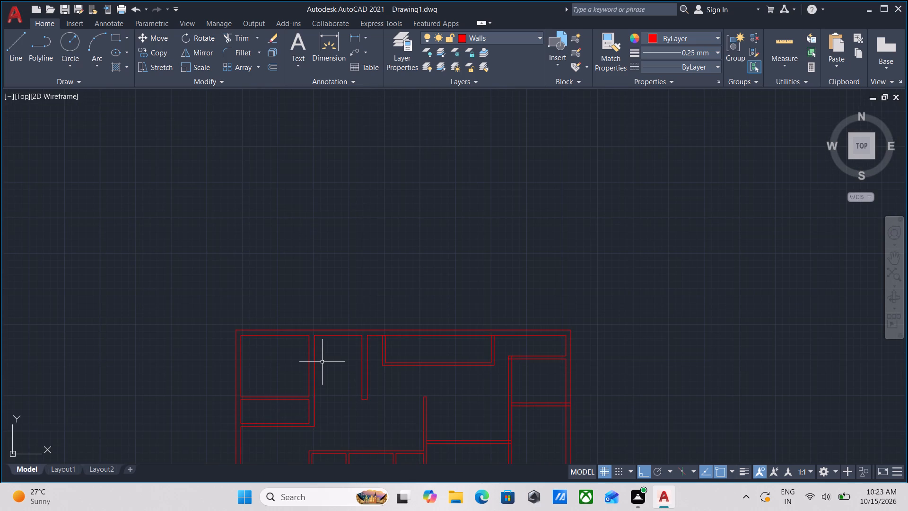
click(503, 36)
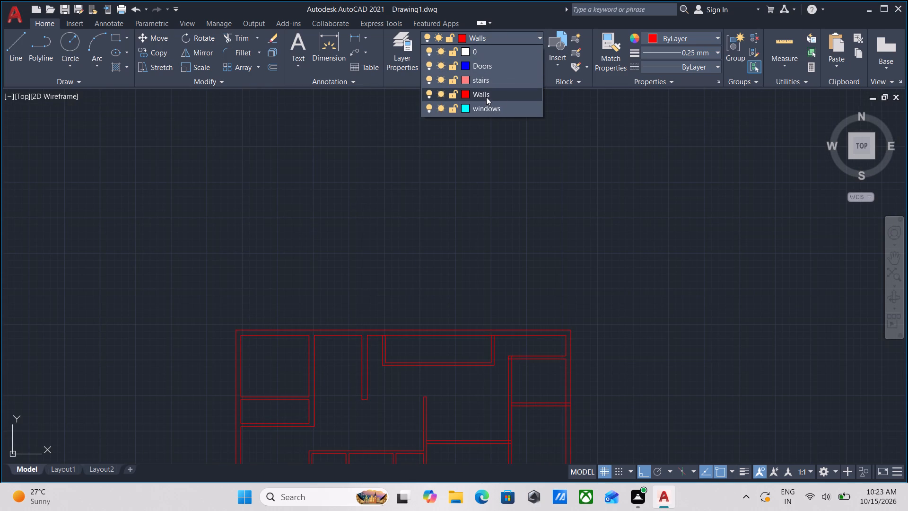
click(486, 84)
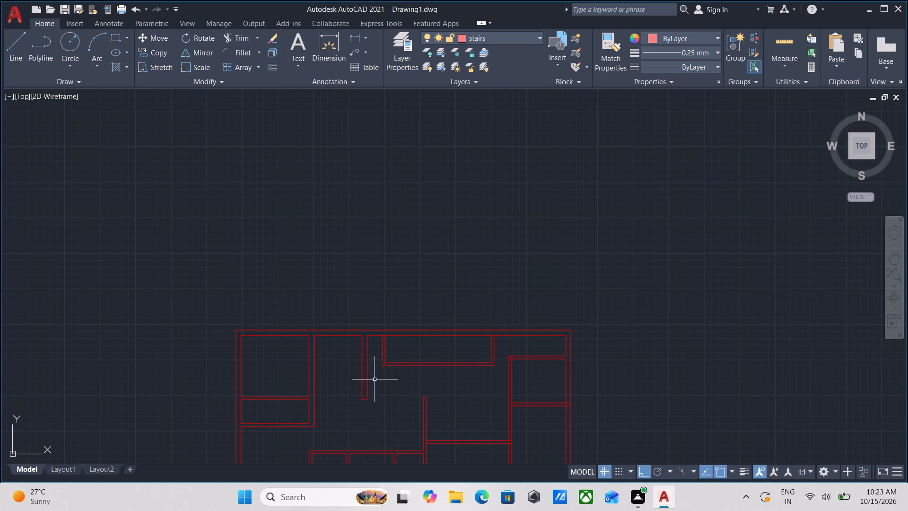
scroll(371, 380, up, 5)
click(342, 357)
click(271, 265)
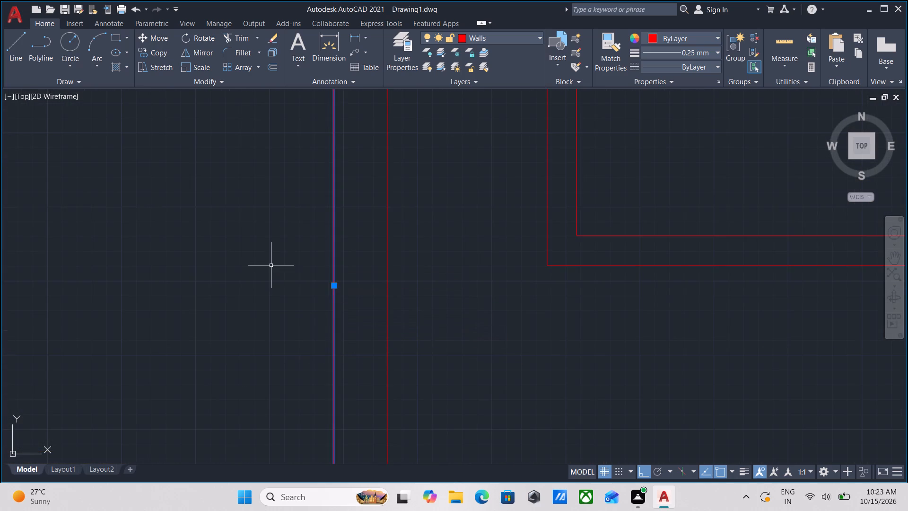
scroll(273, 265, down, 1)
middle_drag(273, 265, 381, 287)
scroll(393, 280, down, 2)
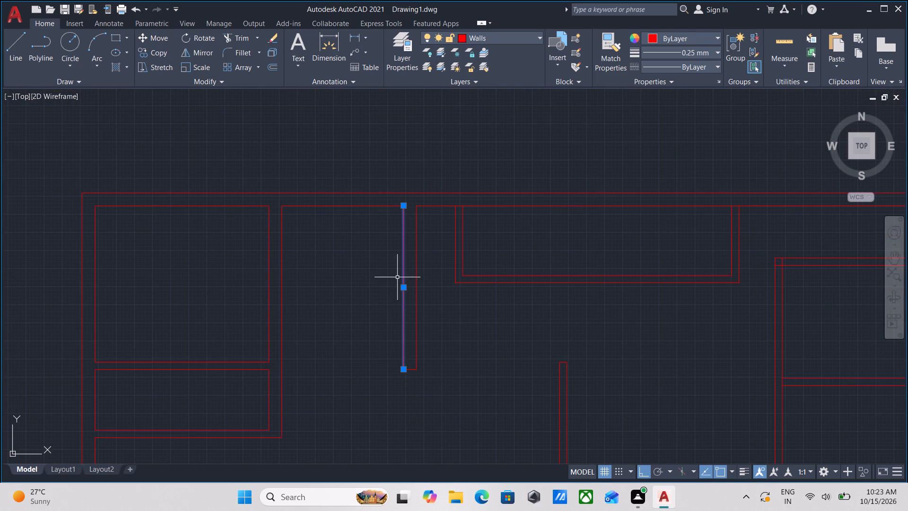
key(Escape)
Offset the free-standing vertical wall's left face line 3' toward the upper-left room.
click(408, 311)
click(385, 281)
key(o)
key(Return)
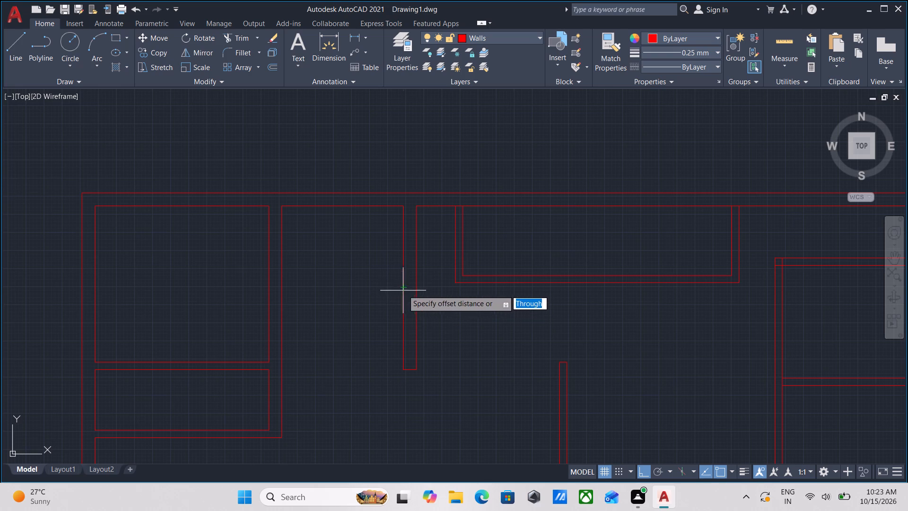
click(402, 288)
click(363, 288)
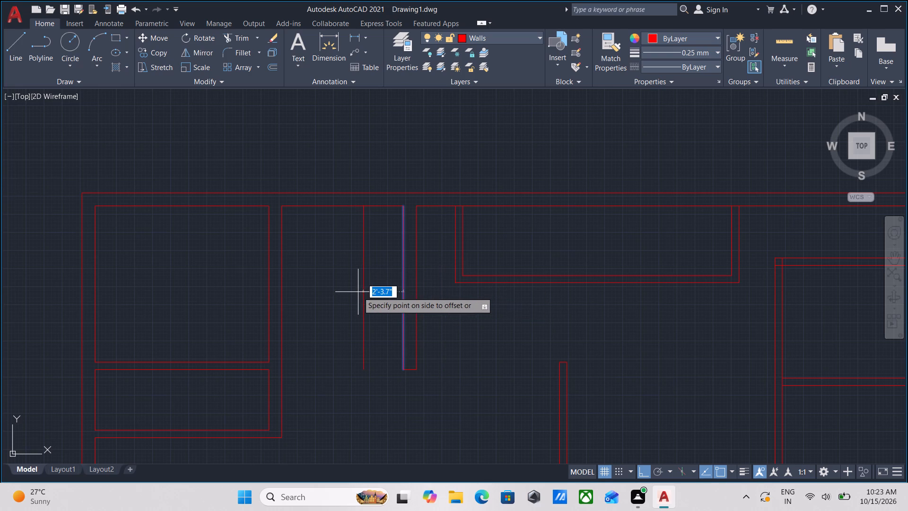
key(3)
key(apostrophe)
key(Return)
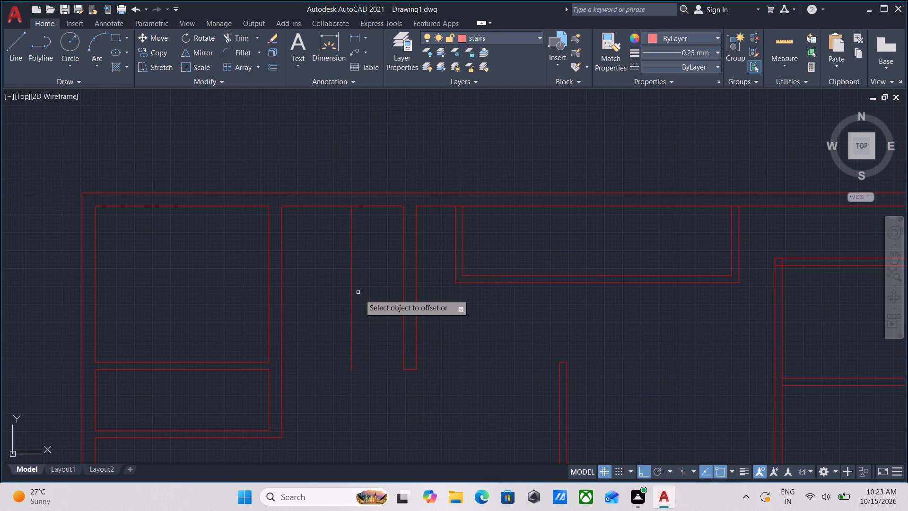
Offset the outer face line of the upper-left room's right-hand wall 3' toward the free-standing wall.
click(281, 310)
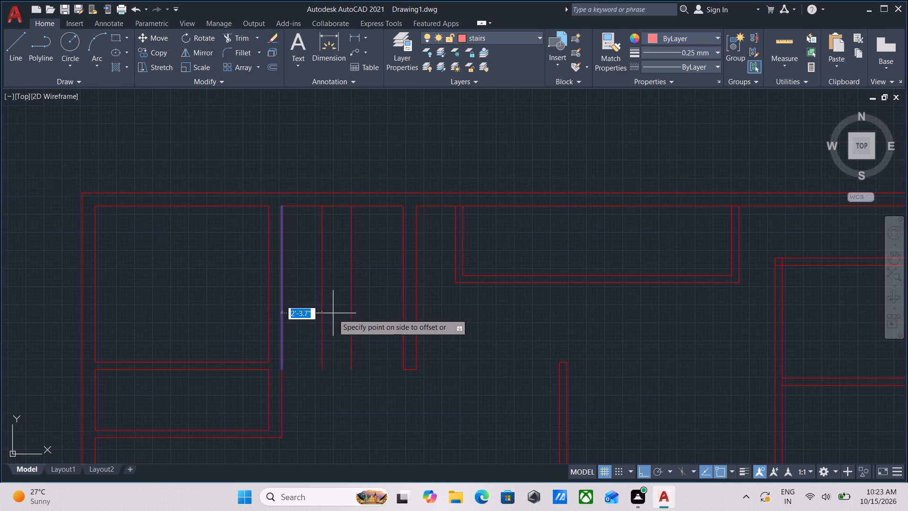
key(3)
key(apostrophe)
key(Return)
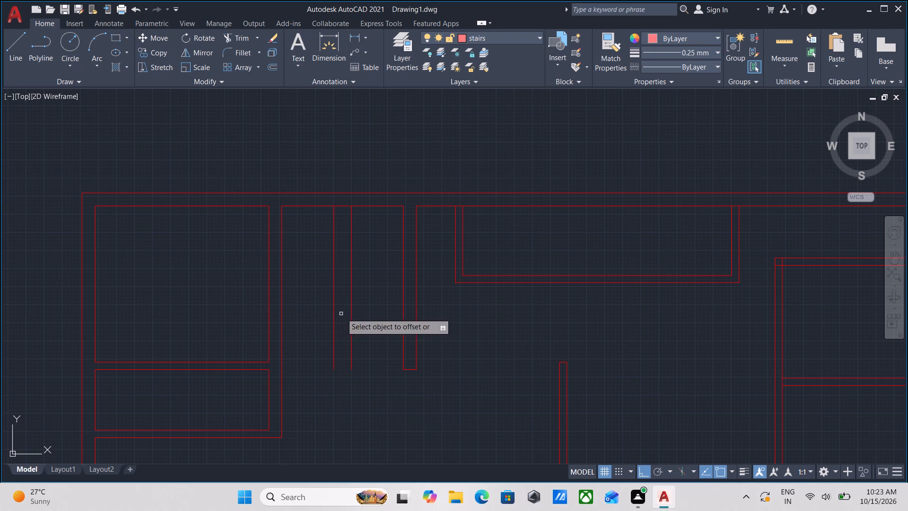
key(Escape)
Move the two offset vertical lines between the walls onto the stairs layer.
scroll(353, 326, up, 1)
middle_drag(353, 326, 368, 288)
drag(382, 361, 375, 355)
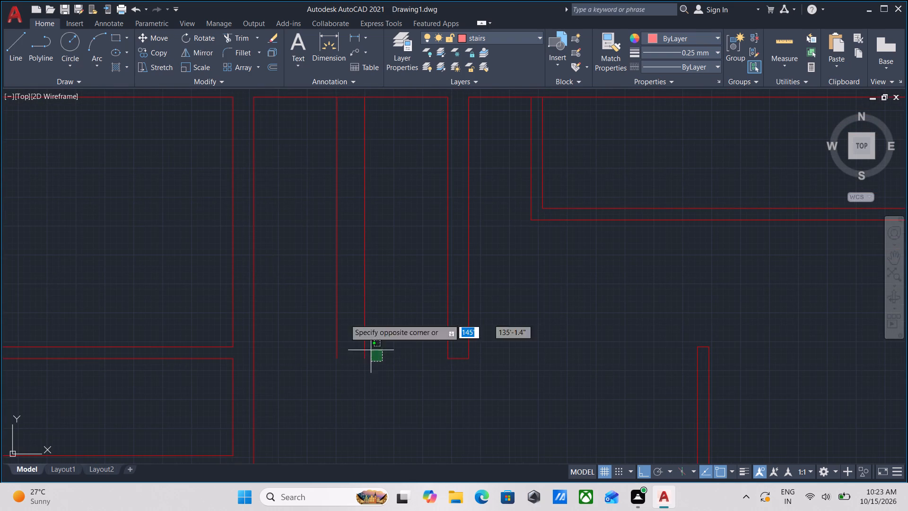
click(301, 263)
click(507, 38)
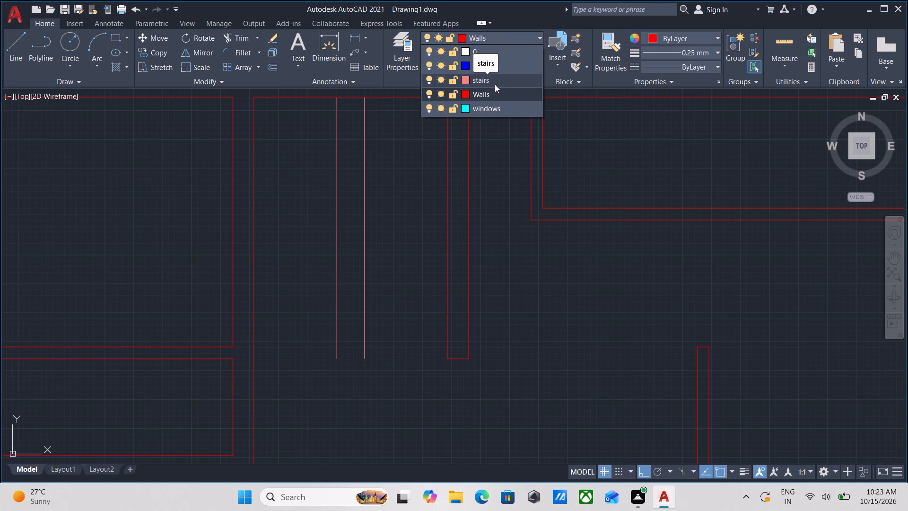
click(495, 84)
click(495, 40)
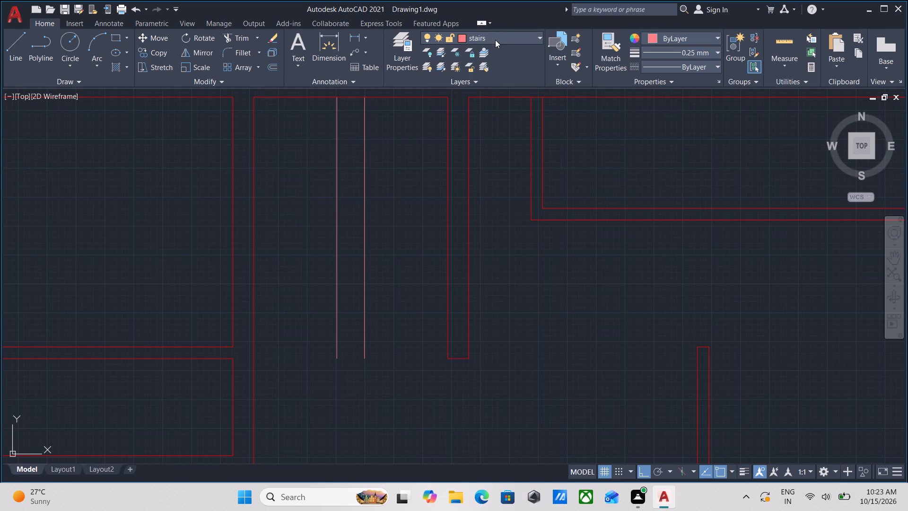
click(495, 78)
scroll(351, 343, up, 2)
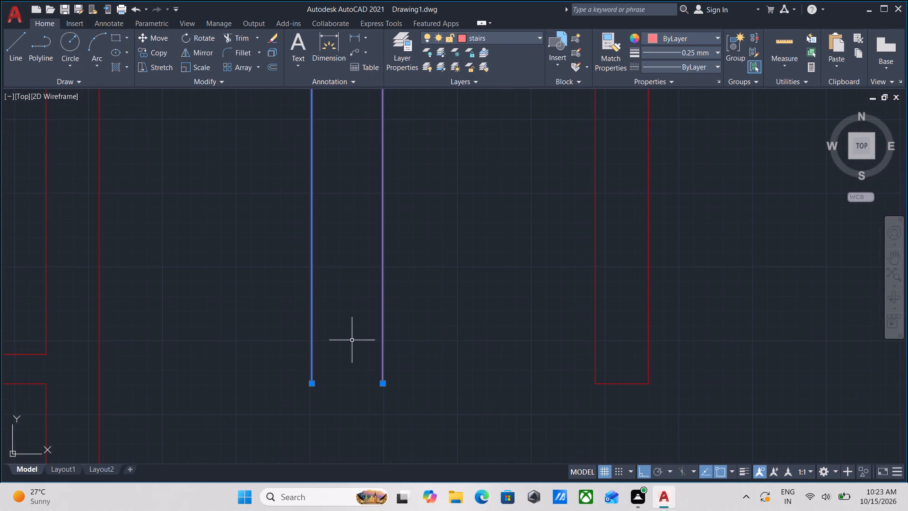
key(Escape)
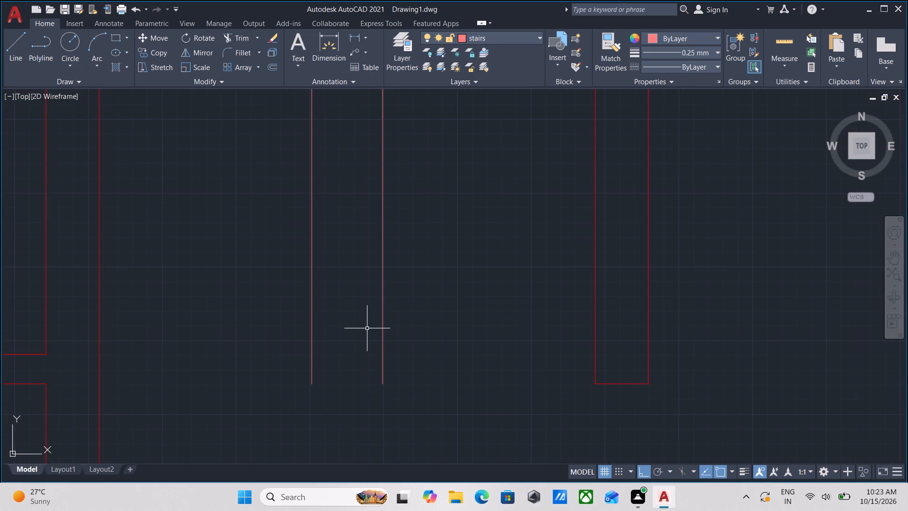
Draw the first tread line from the right-hand stair line's lower end to the free-standing wall's lower-left corner.
key(l)
key(Return)
click(381, 384)
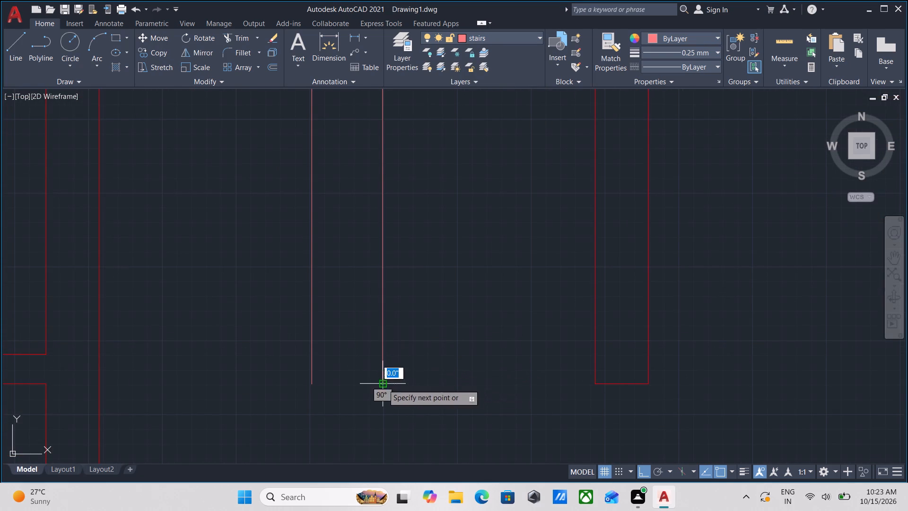
click(598, 383)
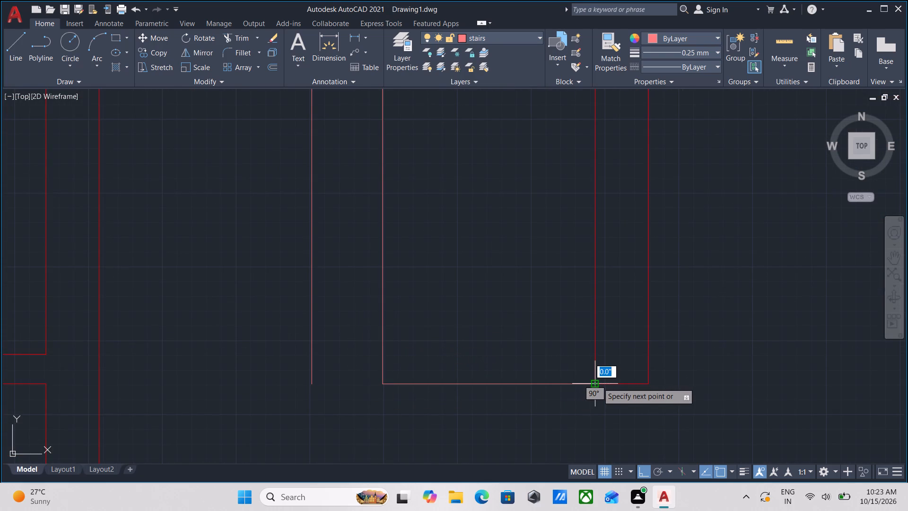
key(Escape)
Copy the bottom tread line upward from its midpoint as an array of 10 items spaced 10" apart.
scroll(500, 403, down, 3)
middle_drag(501, 402, 494, 421)
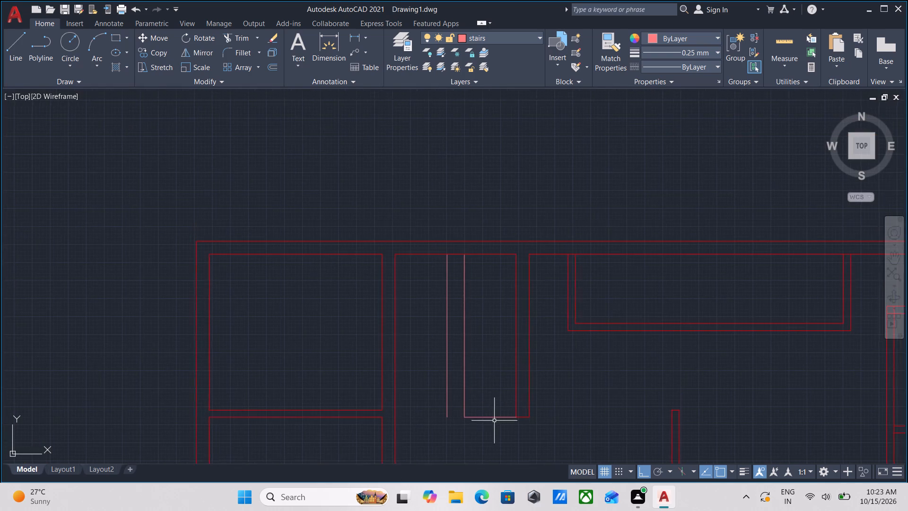
scroll(495, 432, up, 2)
drag(496, 422, 493, 415)
click(467, 363)
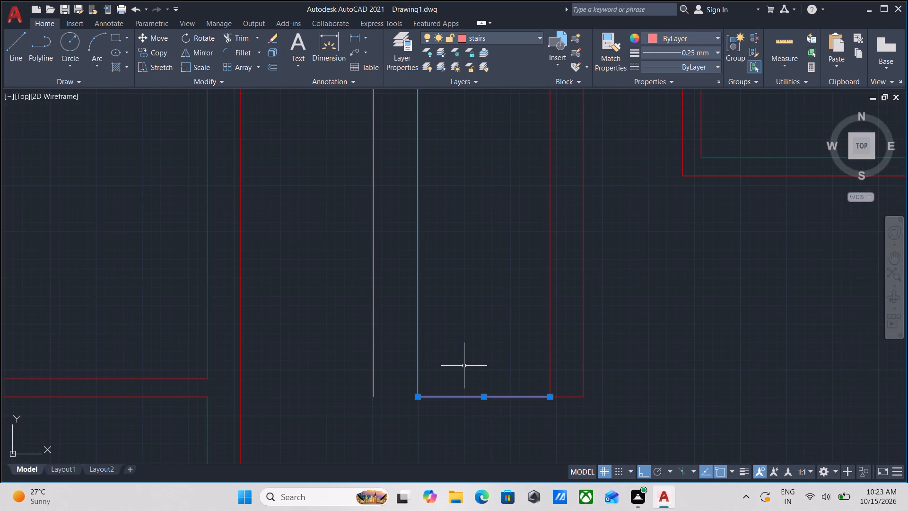
key(c)
key(o)
key(Return)
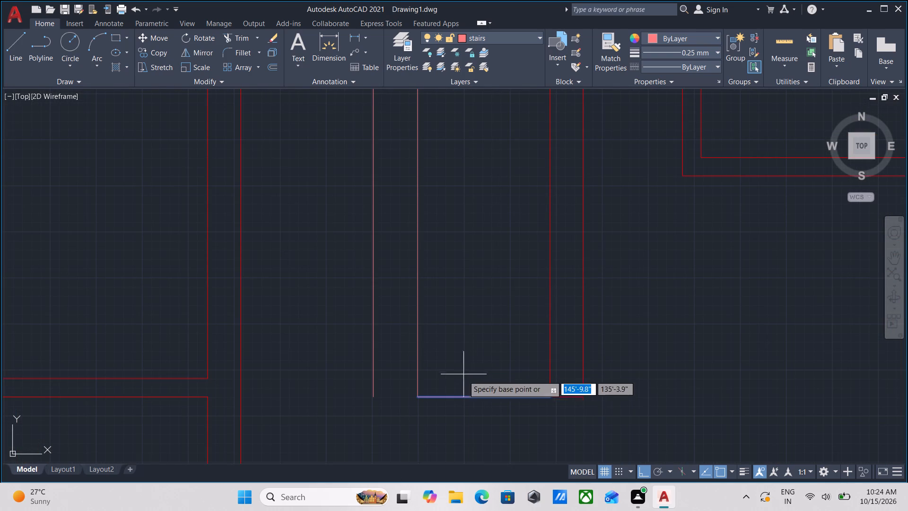
click(485, 396)
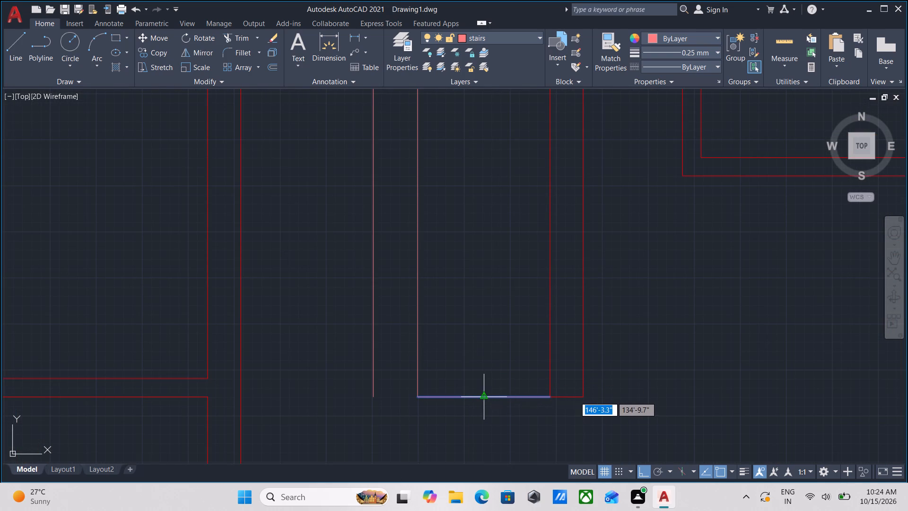
key(a)
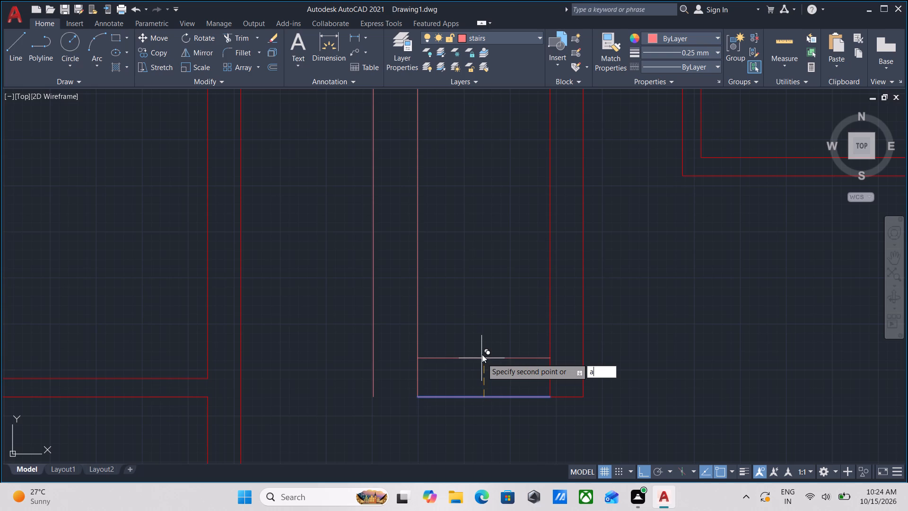
key(Return)
text(10)
key(Return)
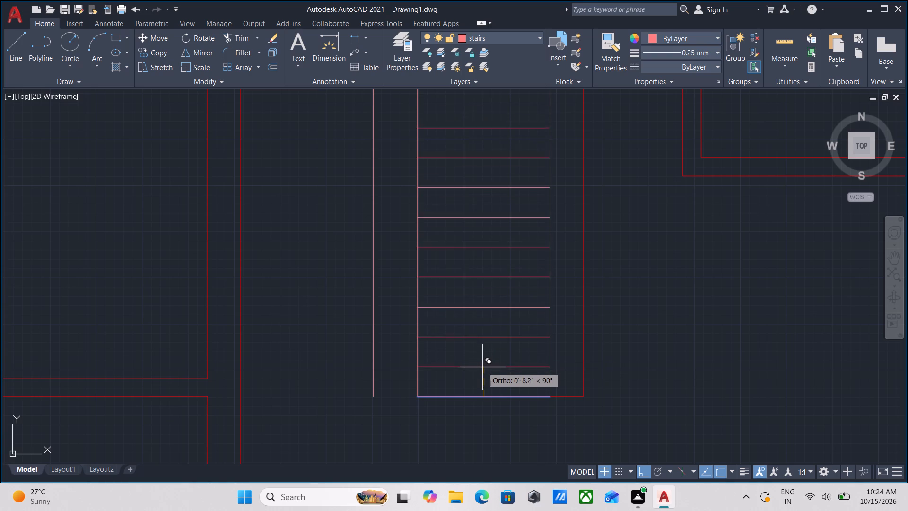
scroll(482, 367, down, 2)
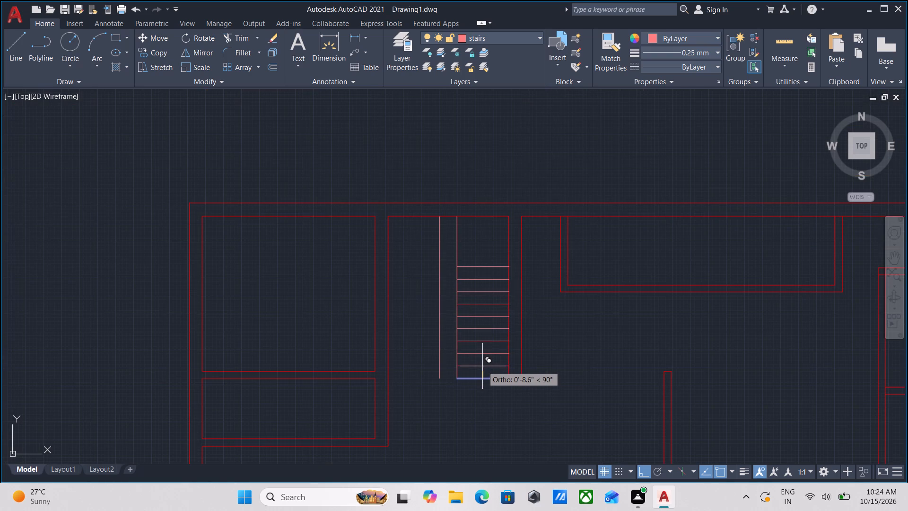
scroll(482, 366, up, 1)
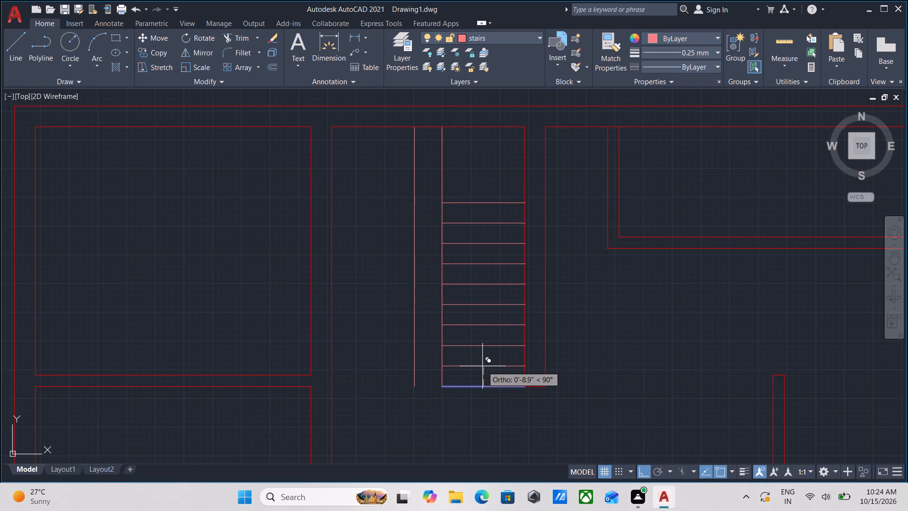
scroll(482, 366, up, 1)
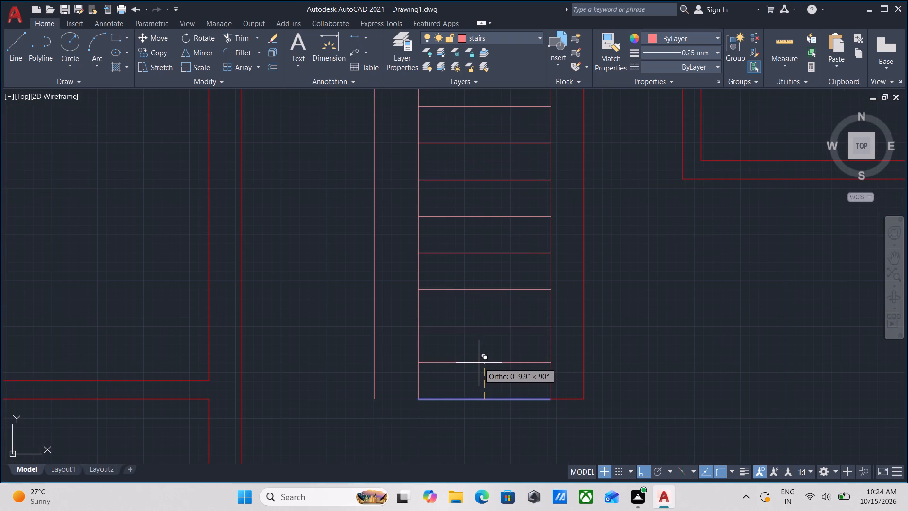
text(10)
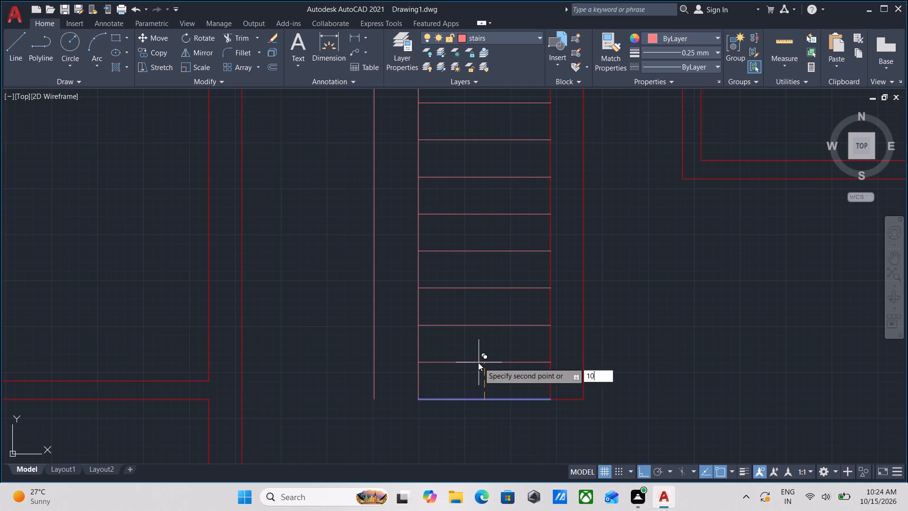
key(shift+quotedbl)
key(Return)
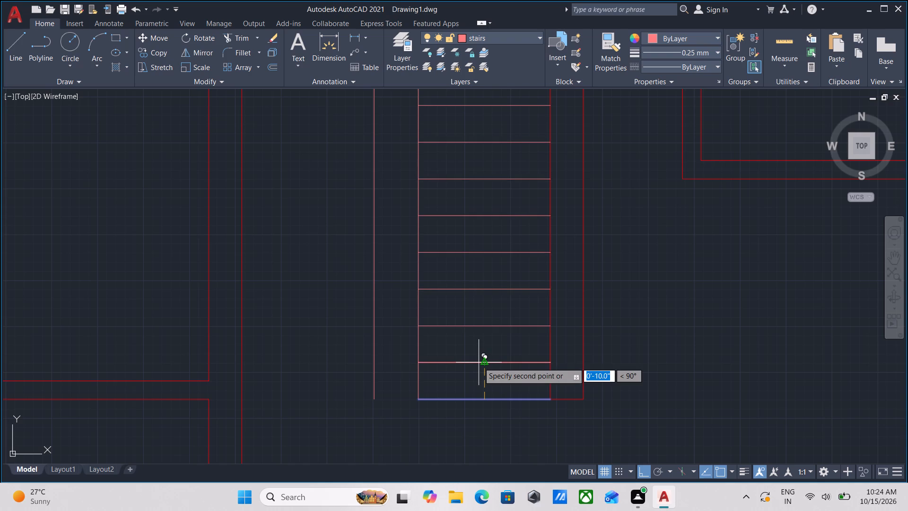
key(Escape)
Draw a 1' horizontal line joining the lower ends of the two vertical stair lines.
scroll(454, 415, down, 3)
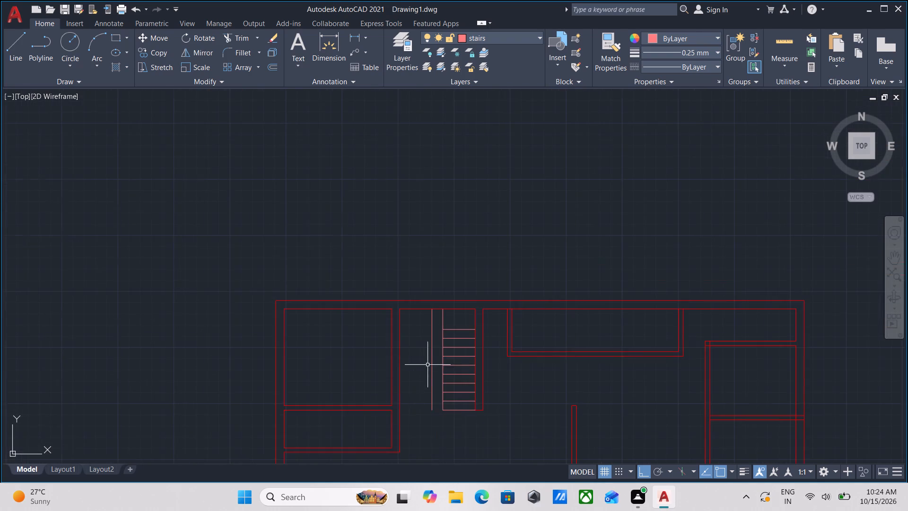
scroll(428, 365, up, 2)
middle_drag(426, 391, 464, 298)
scroll(537, 352, up, 2)
scroll(512, 394, down, 1)
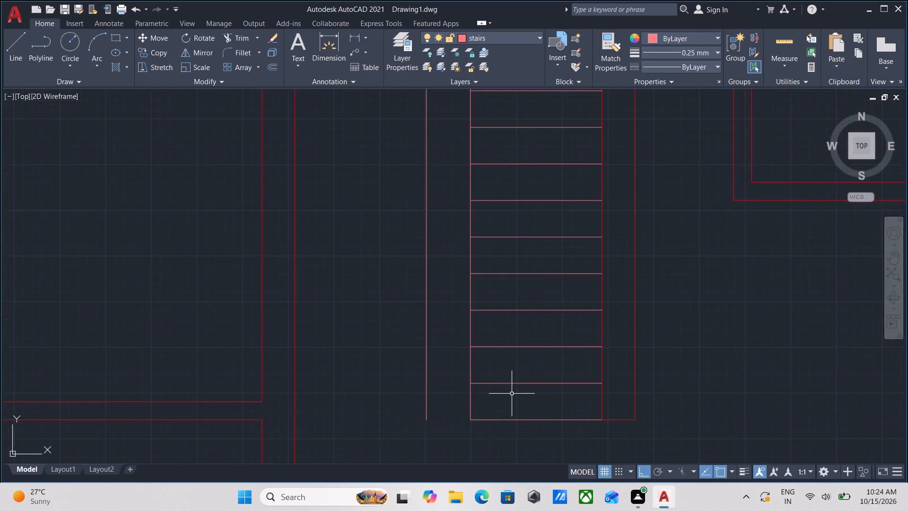
middle_drag(515, 384, 529, 357)
middle_drag(444, 387, 463, 371)
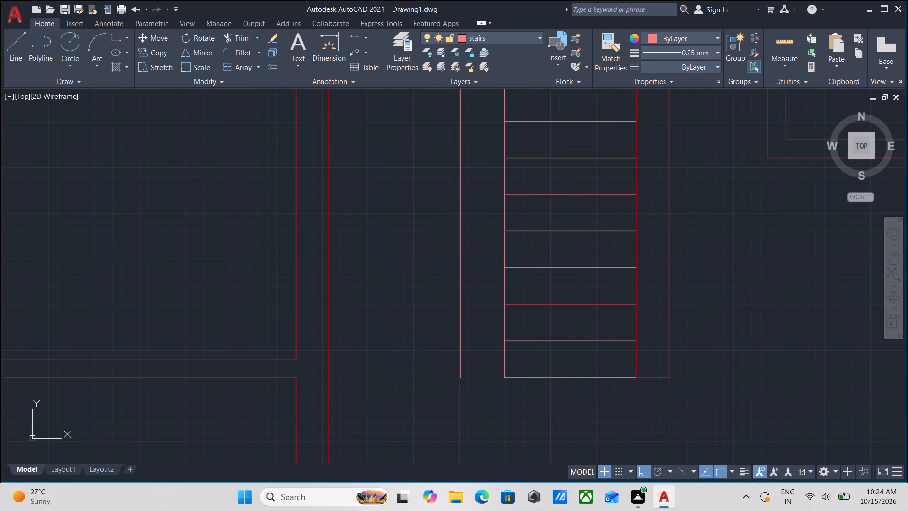
key(l)
key(Return)
scroll(462, 384, up, 2)
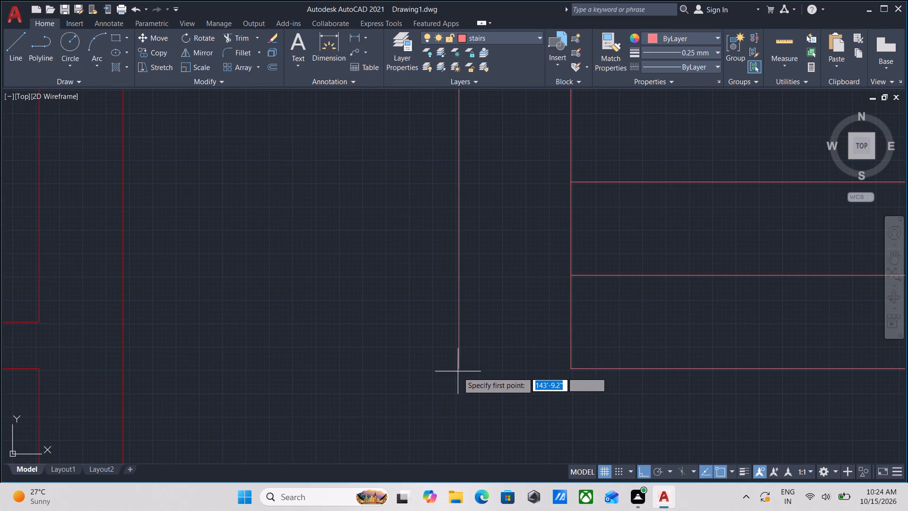
click(459, 371)
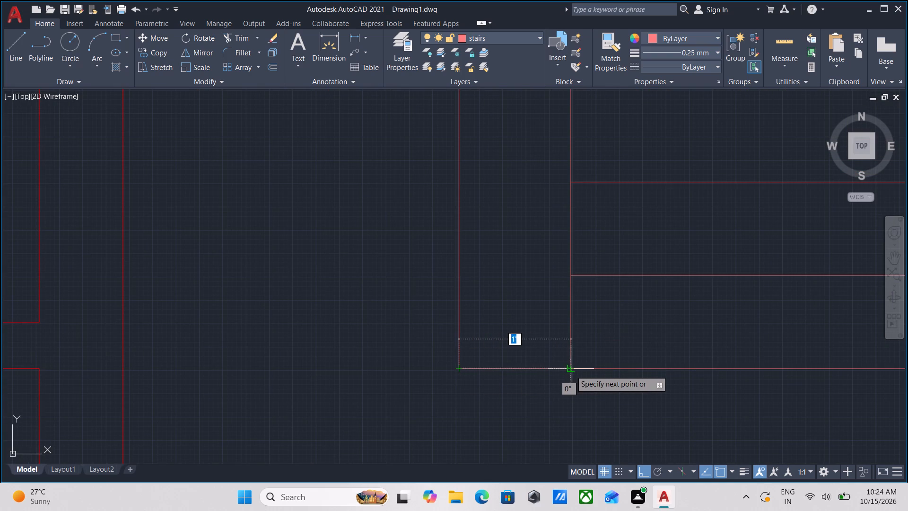
click(571, 370)
key(Escape)
Mirror all the right flight's treads across a vertical axis through the midpoint of the 1' bottom line, keeping the originals.
scroll(572, 371, down, 3)
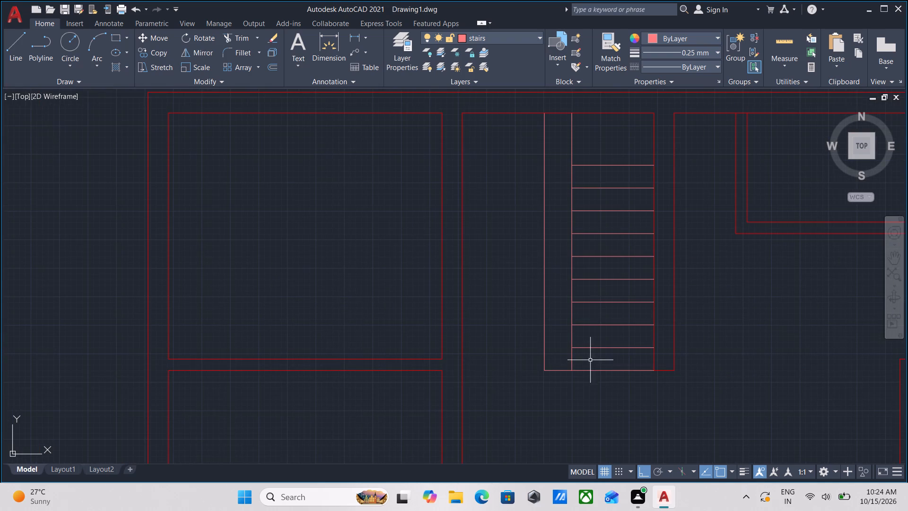
middle_drag(592, 358, 590, 367)
drag(596, 363, 591, 344)
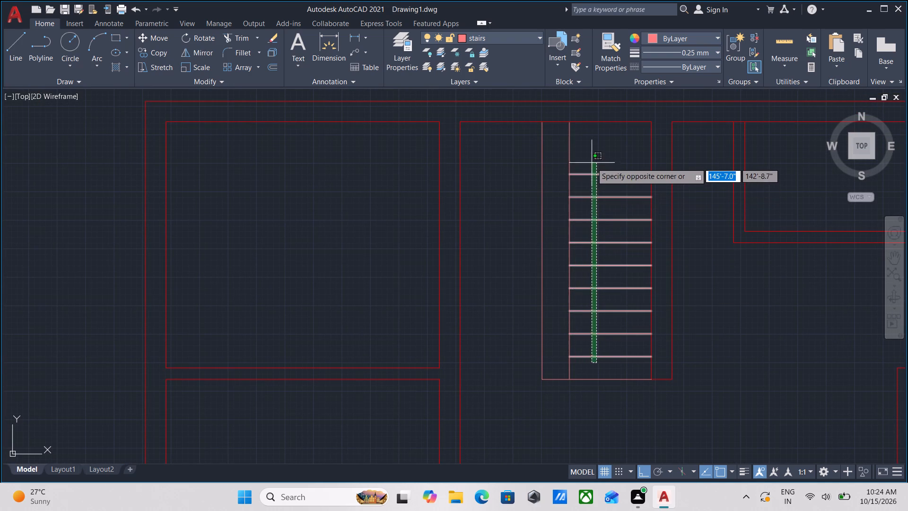
click(584, 157)
scroll(565, 327, up, 2)
middle_drag(548, 350, 545, 312)
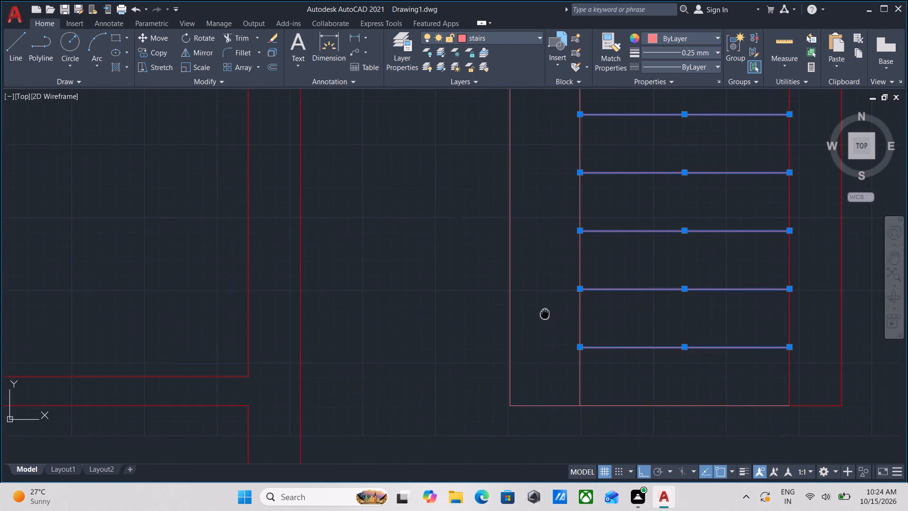
middle_drag(545, 312, 545, 304)
drag(654, 411, 647, 393)
click(638, 361)
middle_drag(544, 367, 545, 375)
text(mi)
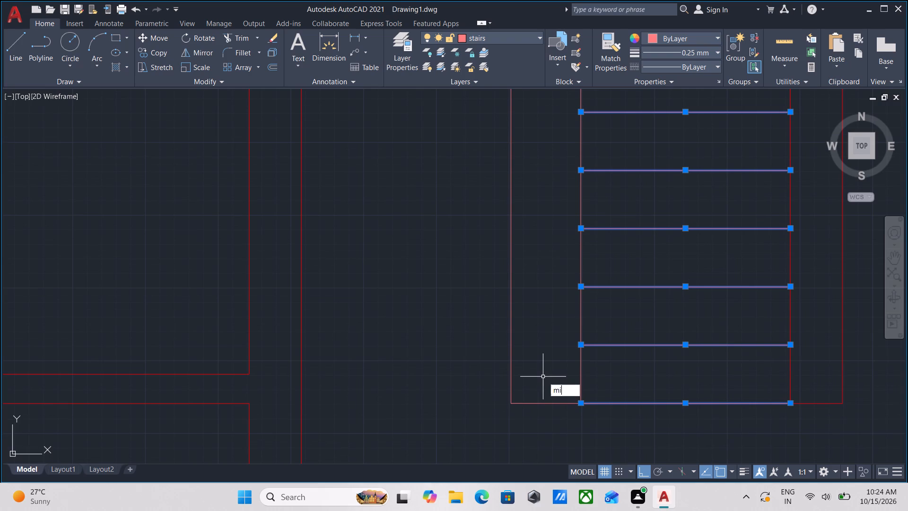
key(Return)
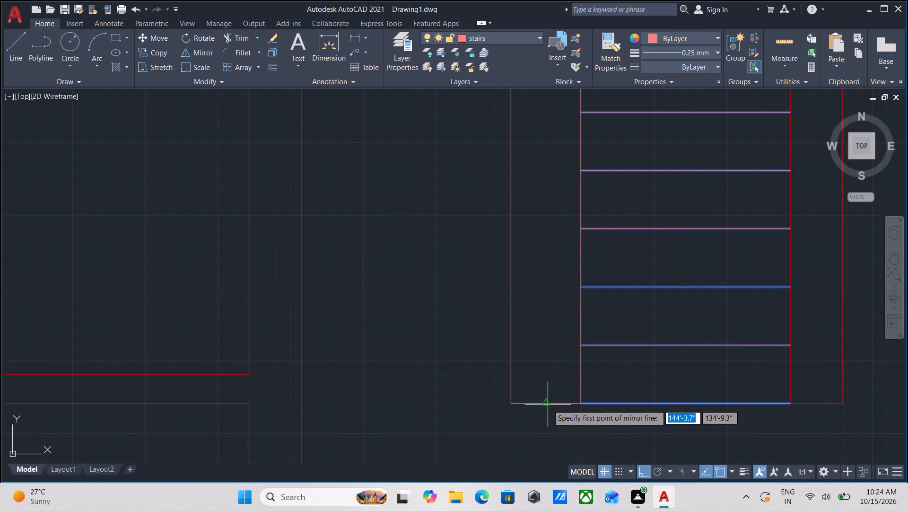
click(547, 402)
middle_drag(547, 427, 542, 329)
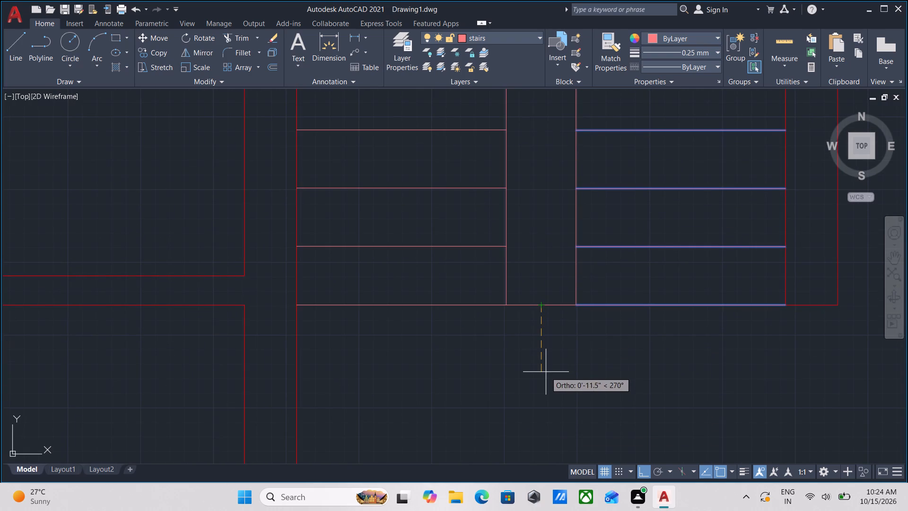
click(546, 372)
drag(563, 409, 546, 372)
scroll(527, 342, down, 2)
middle_drag(527, 349, 520, 402)
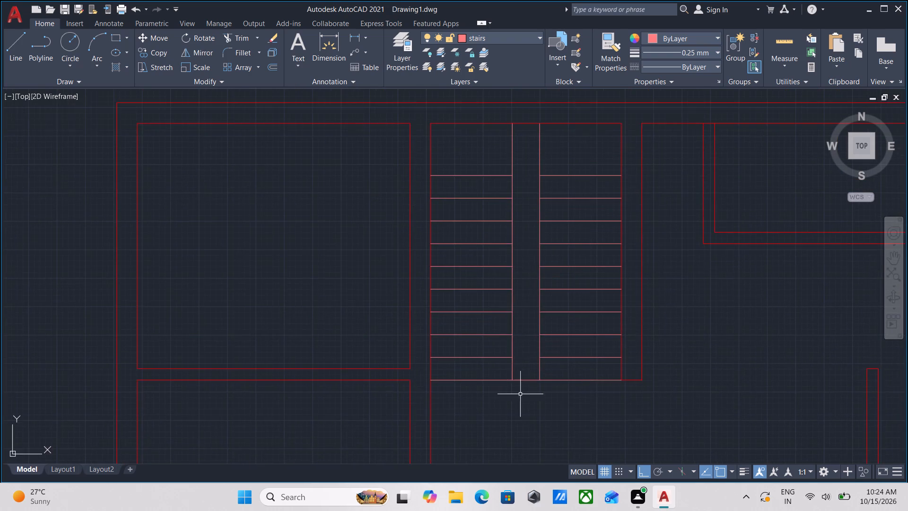
Trim the two vertical stair lines where they extend above the top treads.
middle_drag(506, 303, 506, 347)
scroll(544, 222, up, 1)
middle_drag(543, 198, 533, 238)
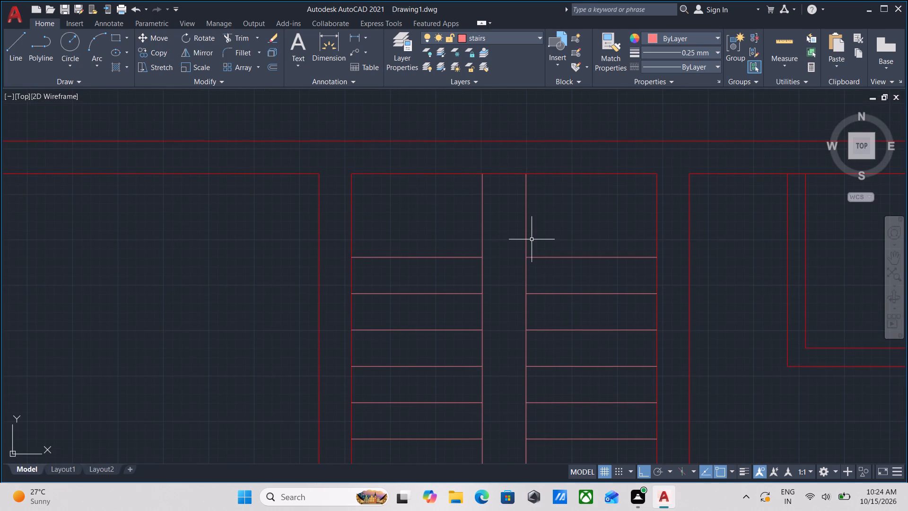
text(tr)
key(Return)
click(539, 230)
click(452, 214)
key(Escape)
Draw a 1' horizontal line joining the upper ends of the two vertical stair lines.
scroll(496, 256, up, 2)
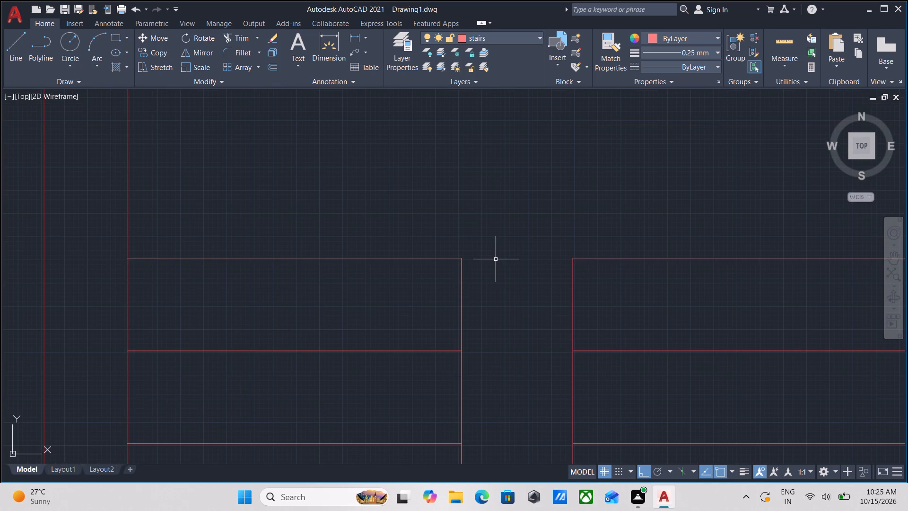
scroll(496, 268, down, 3)
middle_click(513, 253)
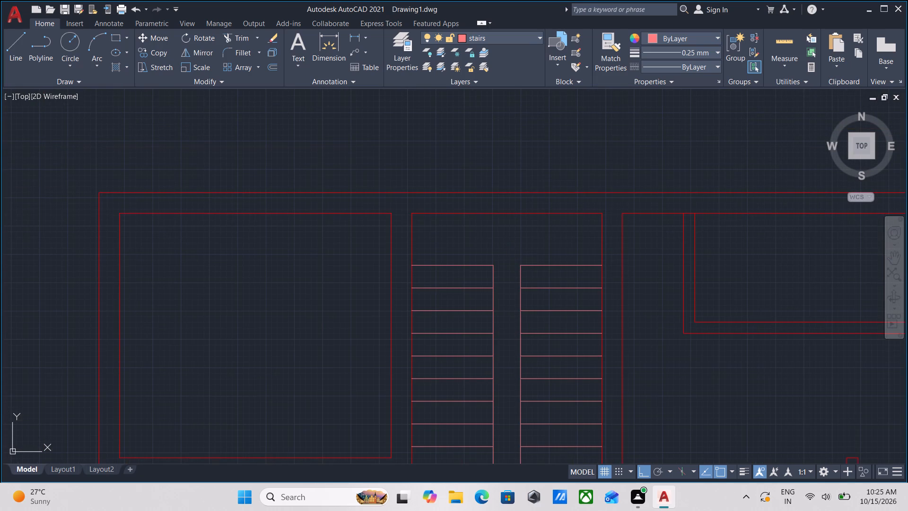
middle_drag(511, 273, 511, 267)
key(l)
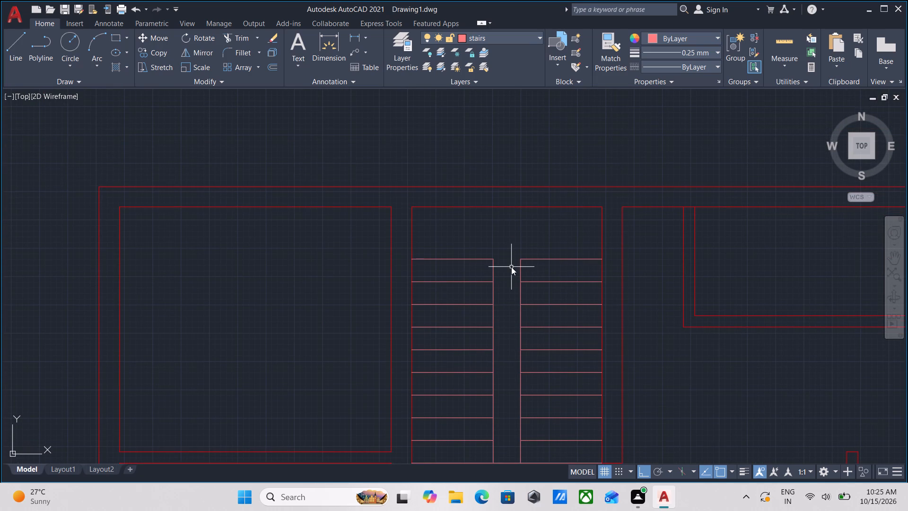
key(Return)
scroll(493, 269, up, 2)
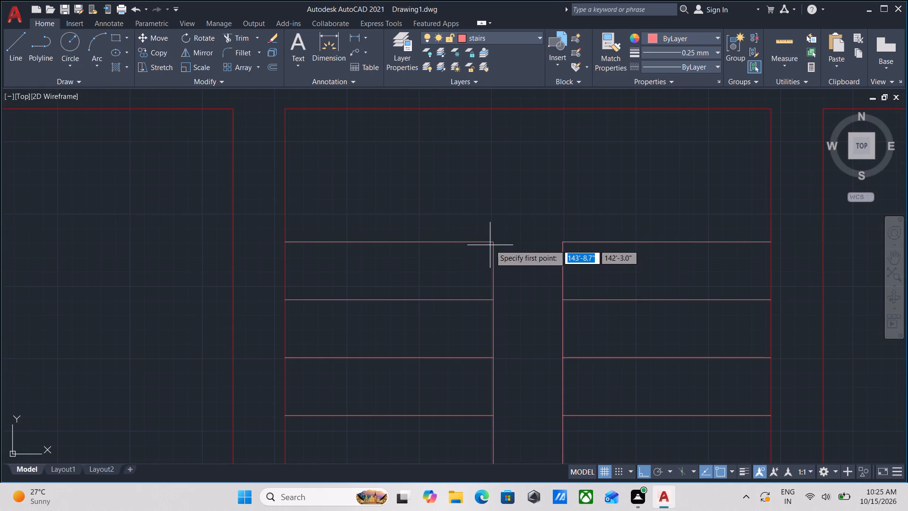
click(495, 241)
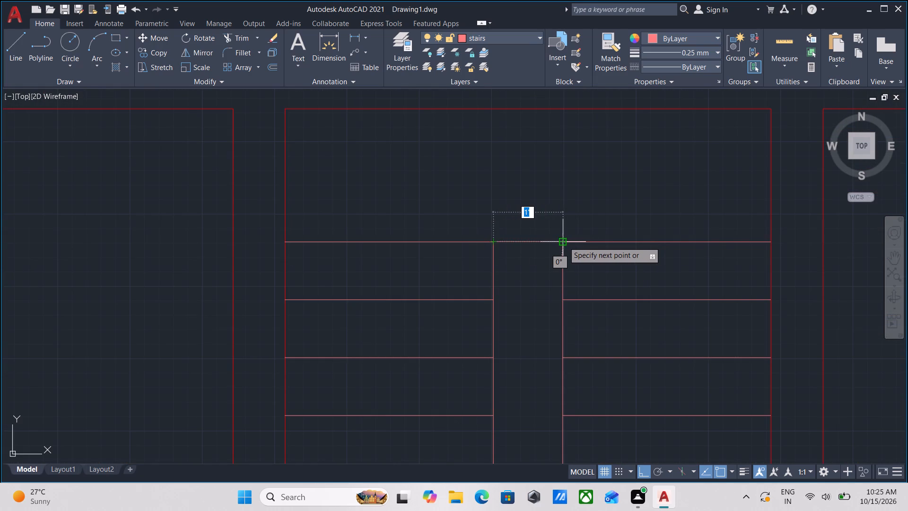
click(564, 242)
scroll(562, 236, down, 2)
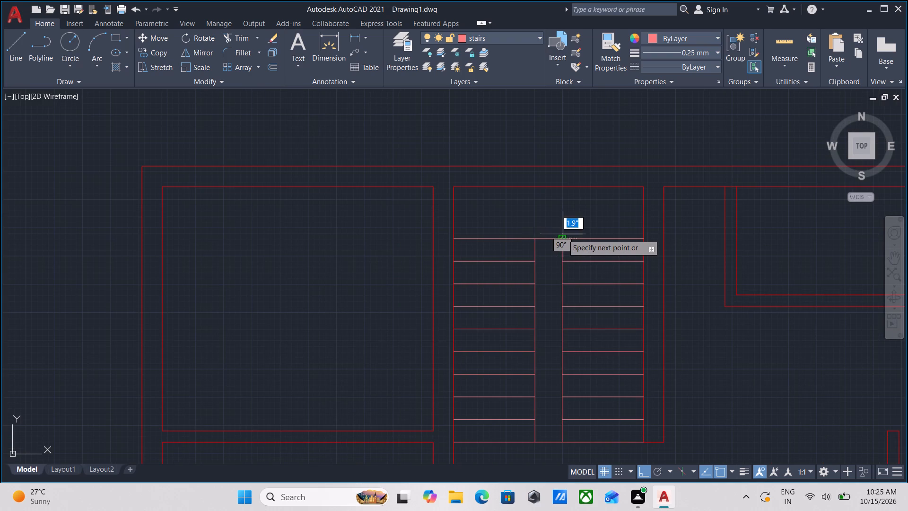
key(Escape)
Draw a vertical centre line between the flights, from the top connecting line's midpoint to the bottom connecting line's midpoint.
scroll(563, 249, up, 1)
middle_drag(543, 283, 533, 248)
key(l)
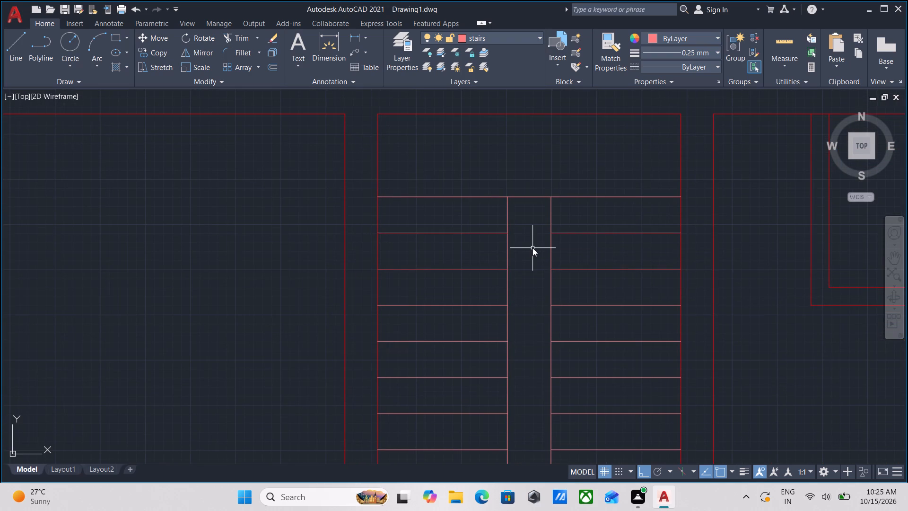
key(Return)
click(527, 194)
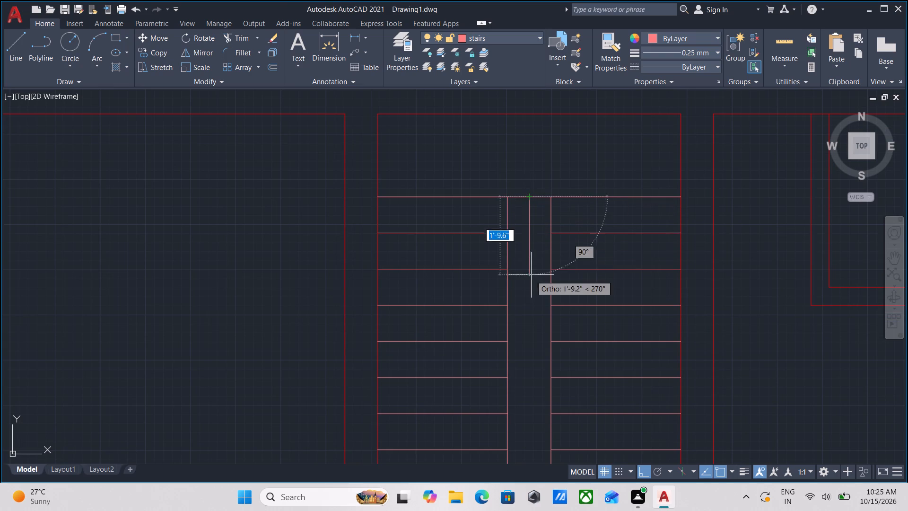
middle_drag(531, 279, 529, 121)
click(529, 364)
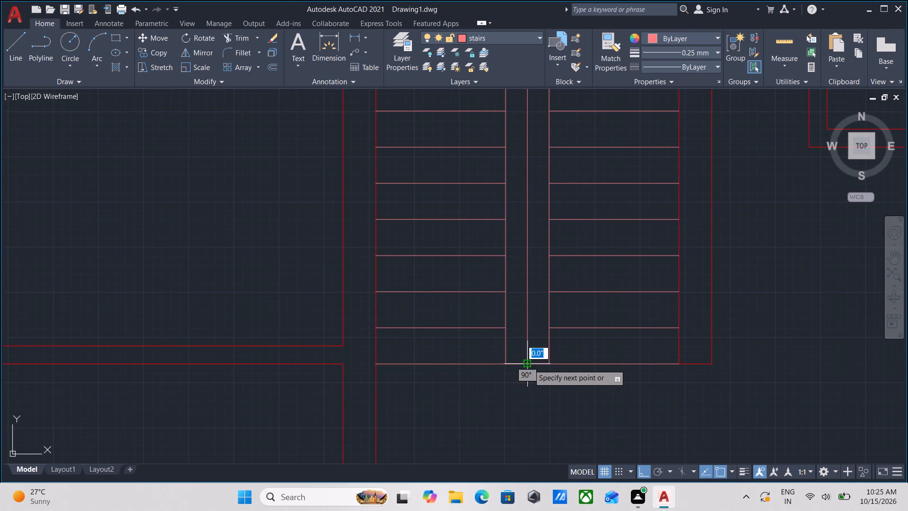
key(Escape)
Offset the vertical centre line between the flights by 2" to each side.
click(533, 324)
click(514, 279)
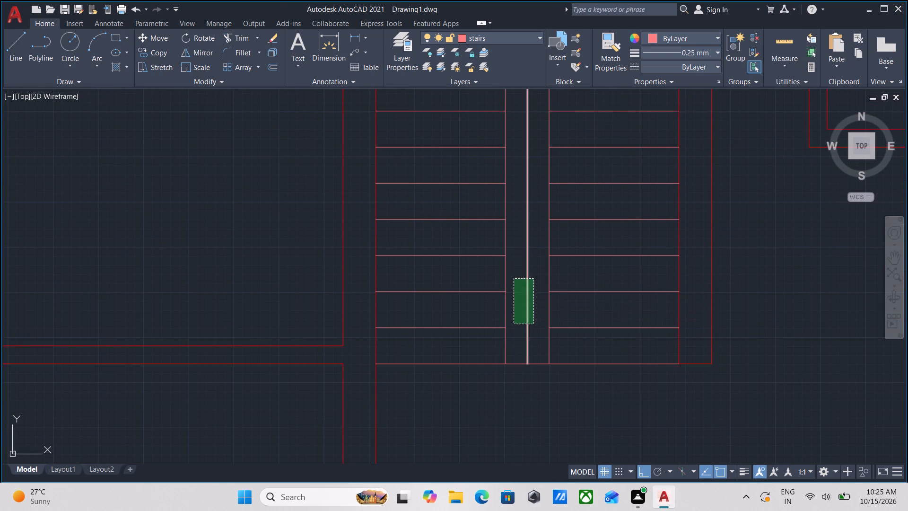
key(o)
key(Return)
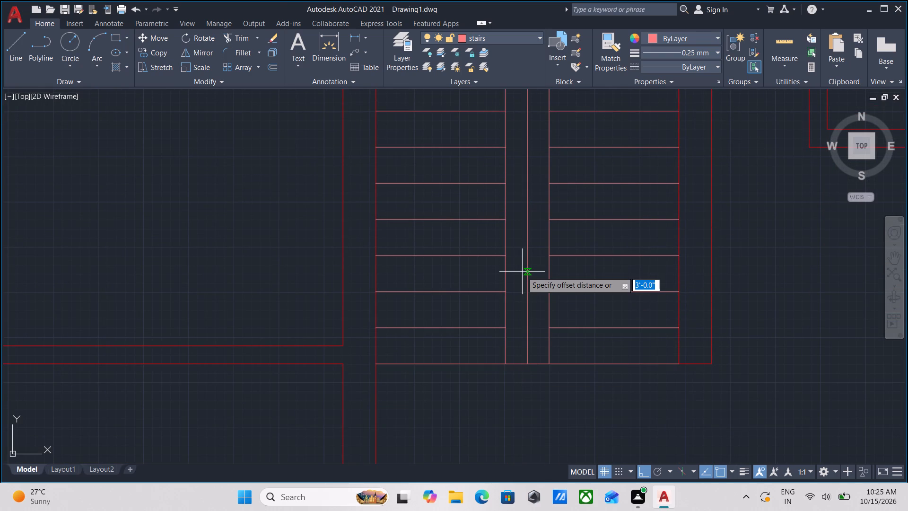
scroll(531, 276, up, 3)
click(516, 267)
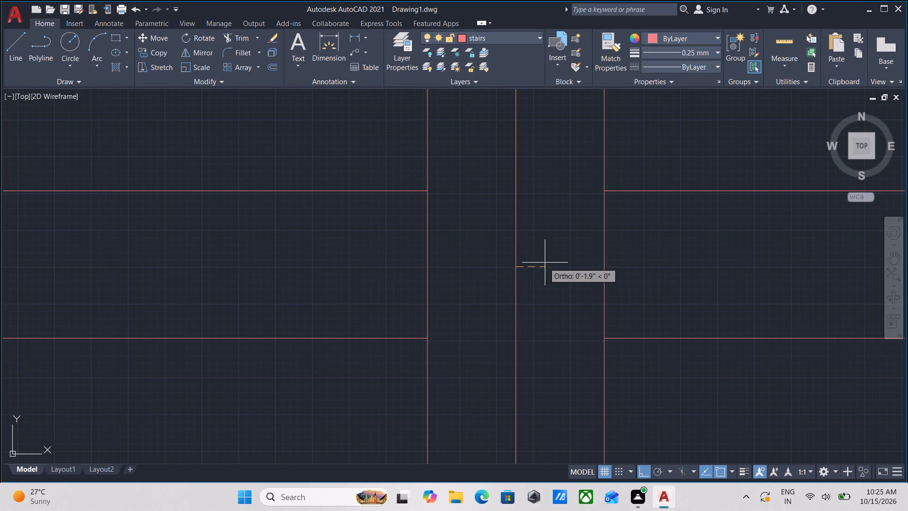
click(550, 262)
key(2)
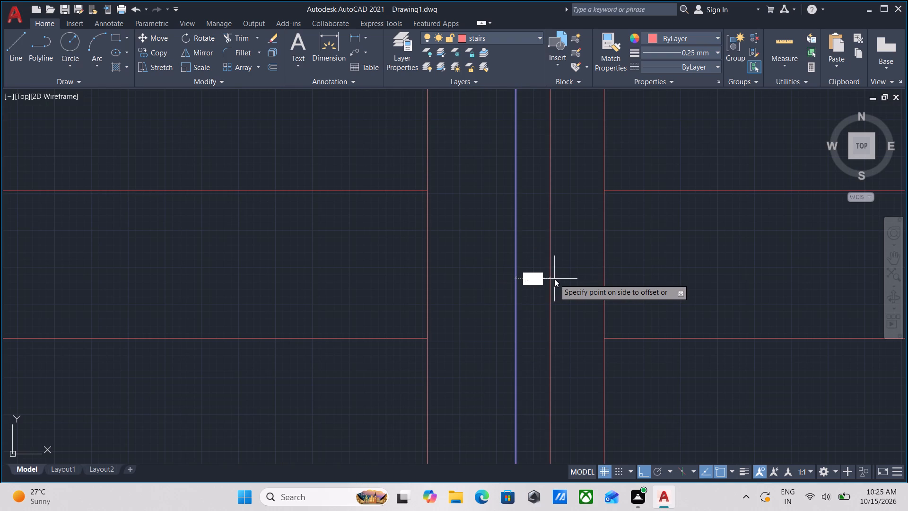
key(shift+quotedbl)
key(Return)
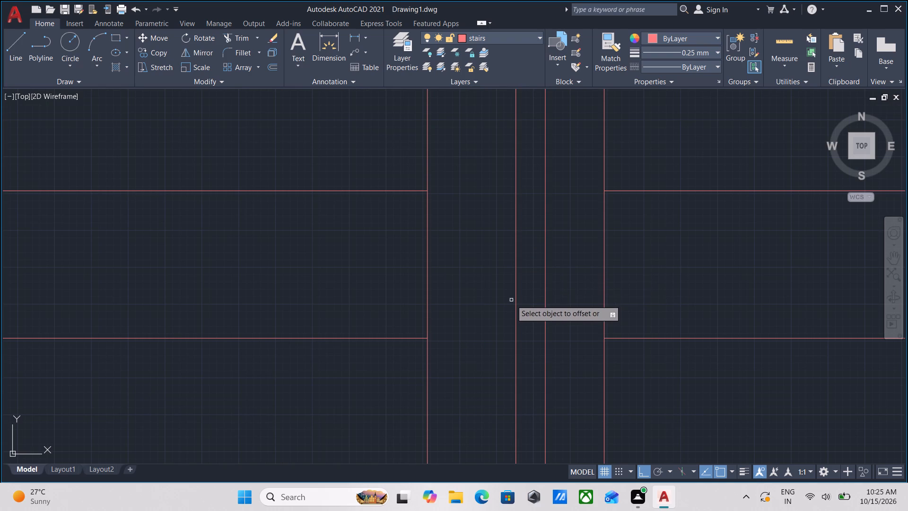
click(515, 294)
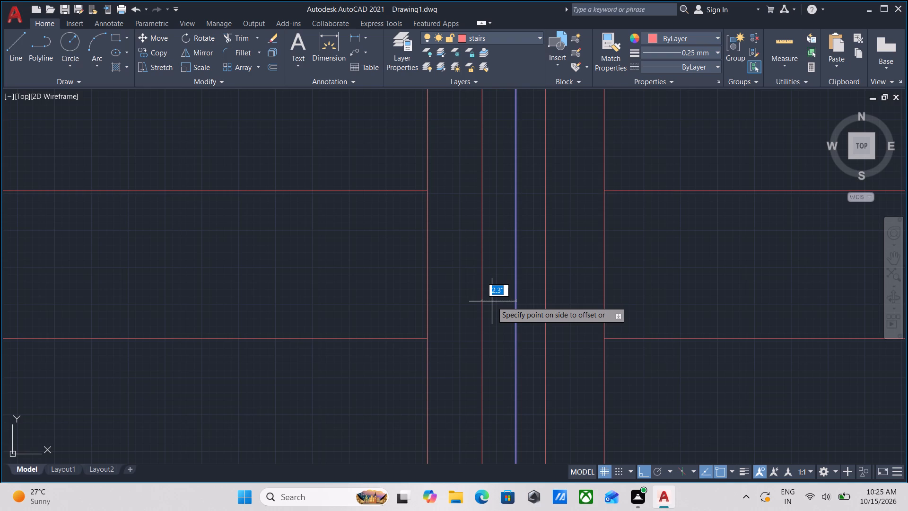
key(2)
key(shift+quotedbl)
key(Return)
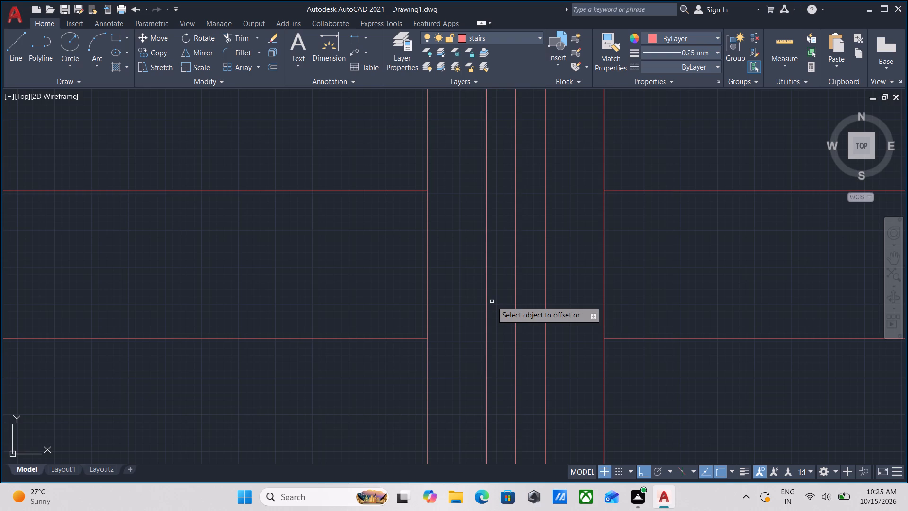
scroll(492, 301, down, 5)
key(Escape)
Erase the two outer vertical stair lines at the inner ends of the treads, keeping the centre line and its offsets.
scroll(535, 280, up, 4)
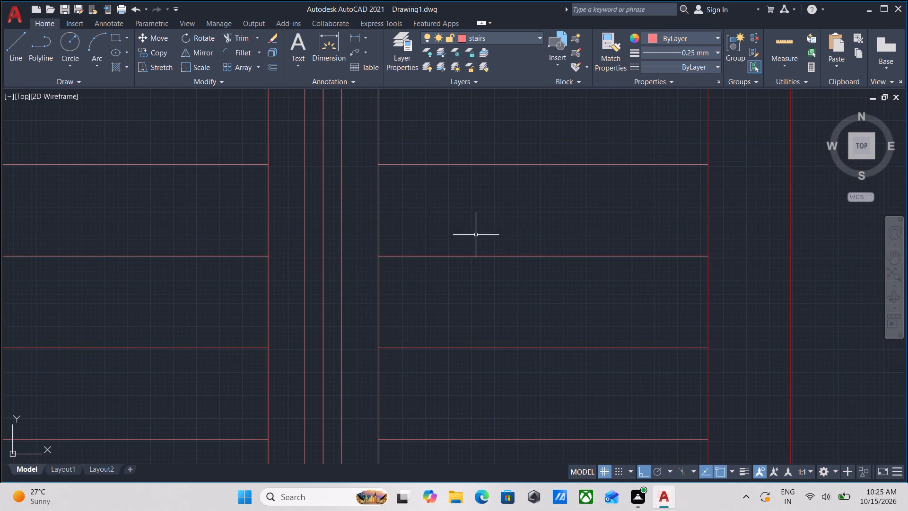
click(402, 229)
click(371, 195)
right_click(371, 195)
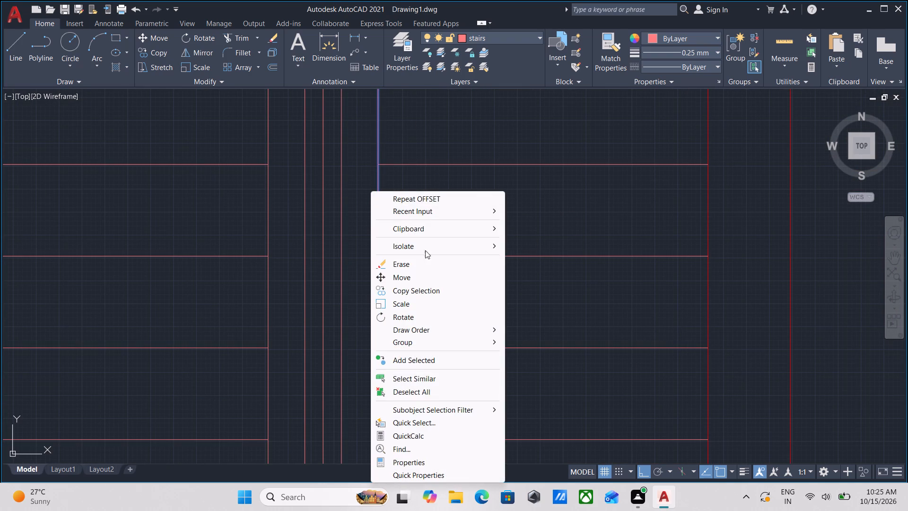
click(427, 261)
middle_drag(342, 229, 436, 213)
scroll(342, 228, down, 1)
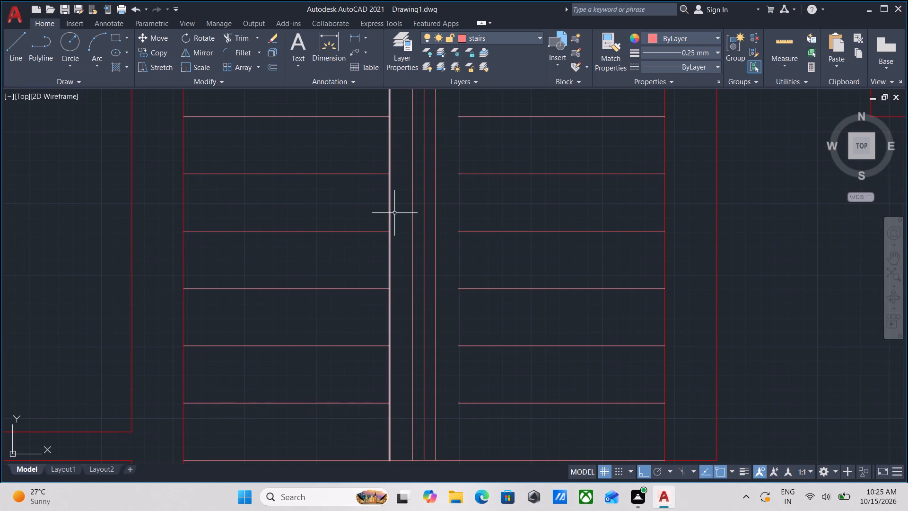
click(403, 207)
click(384, 206)
right_click(384, 206)
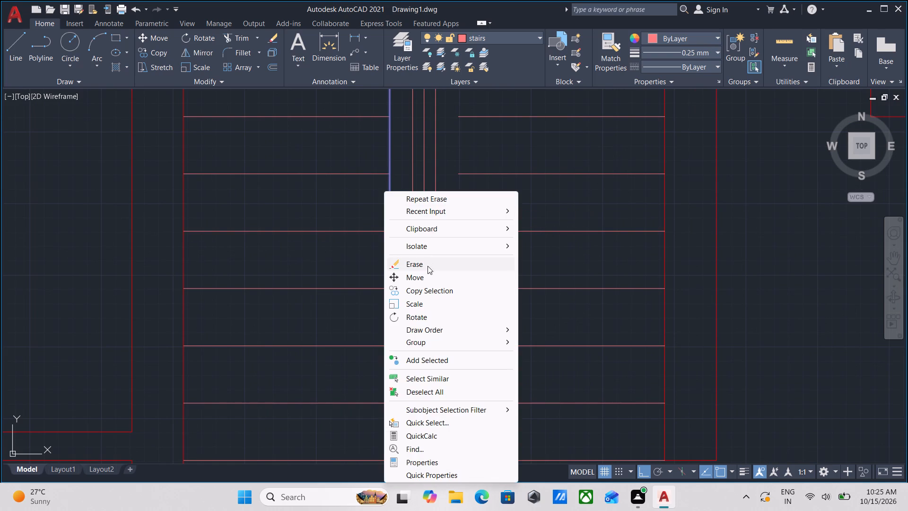
click(428, 266)
Extend the right flight's shortened treads to the nearest offset line beside the centre line.
scroll(453, 245, down, 3)
scroll(477, 236, up, 2)
middle_drag(470, 235, 472, 217)
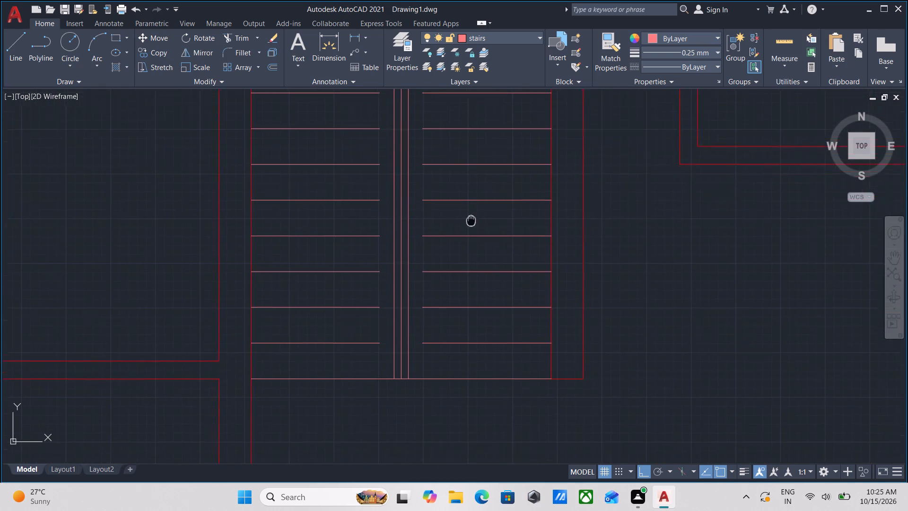
middle_drag(472, 217, 481, 266)
scroll(481, 255, down, 1)
middle_drag(481, 255, 476, 270)
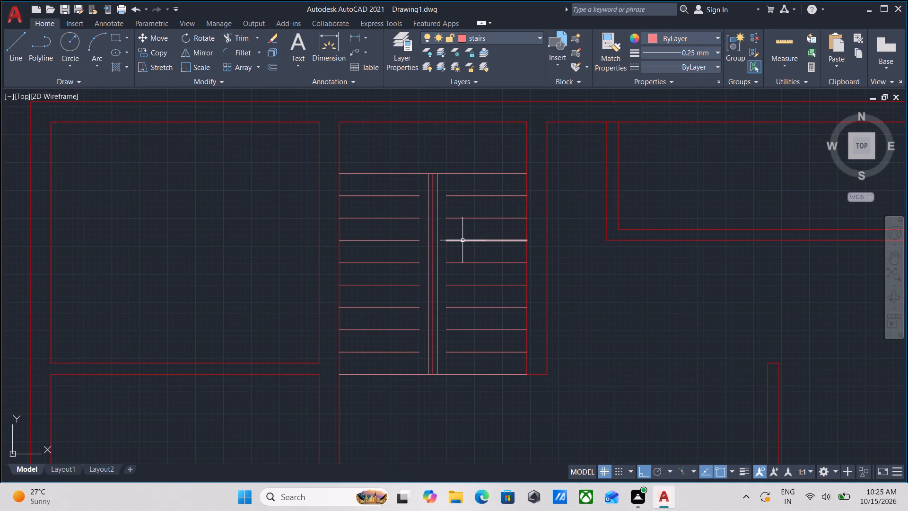
key(e)
key(x)
key(Return)
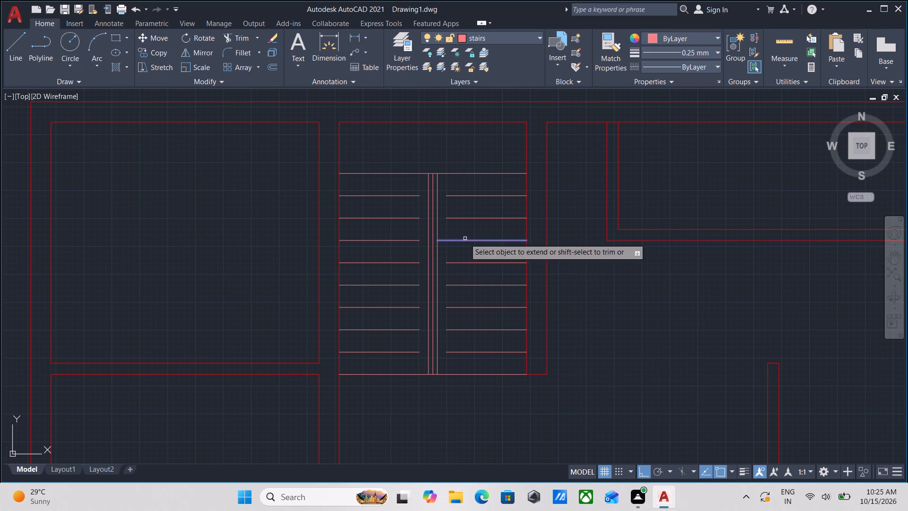
drag(474, 360, 473, 245)
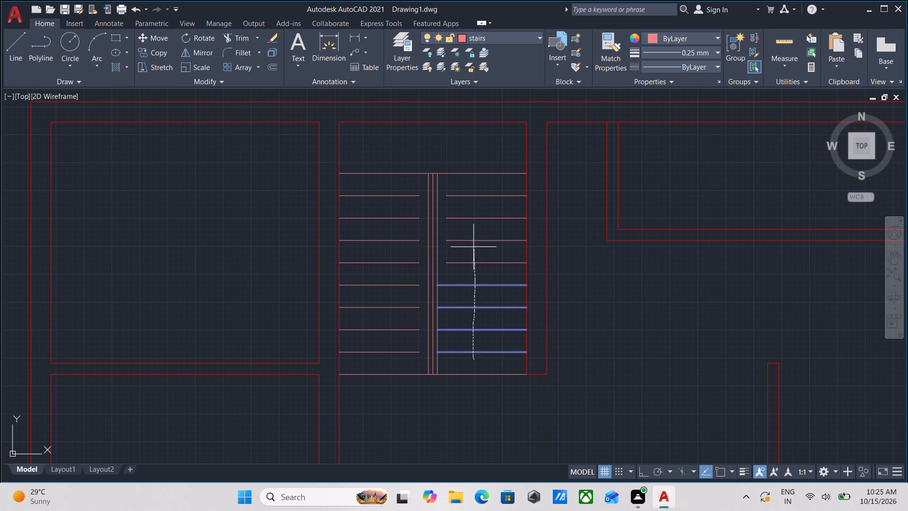
drag(473, 245, 472, 186)
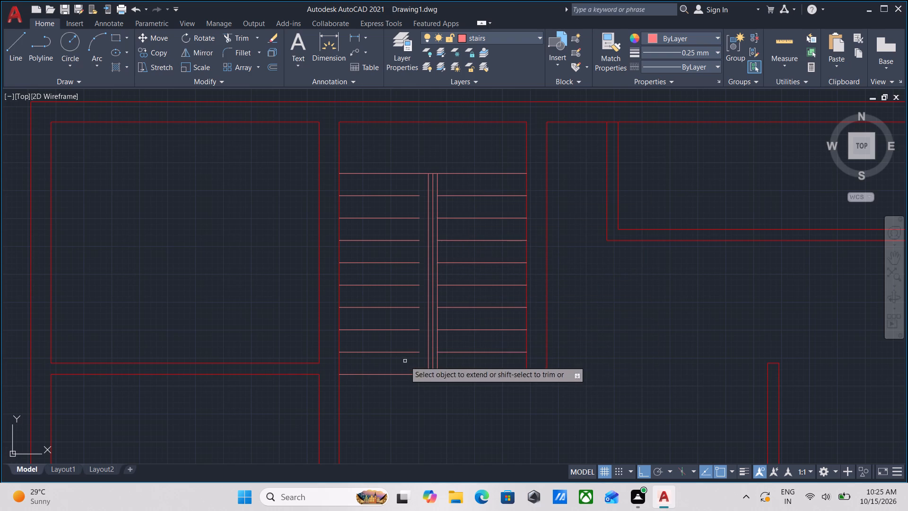
Extend the left flight's shortened treads to the nearest offset line beside the centre line.
drag(405, 361, 405, 189)
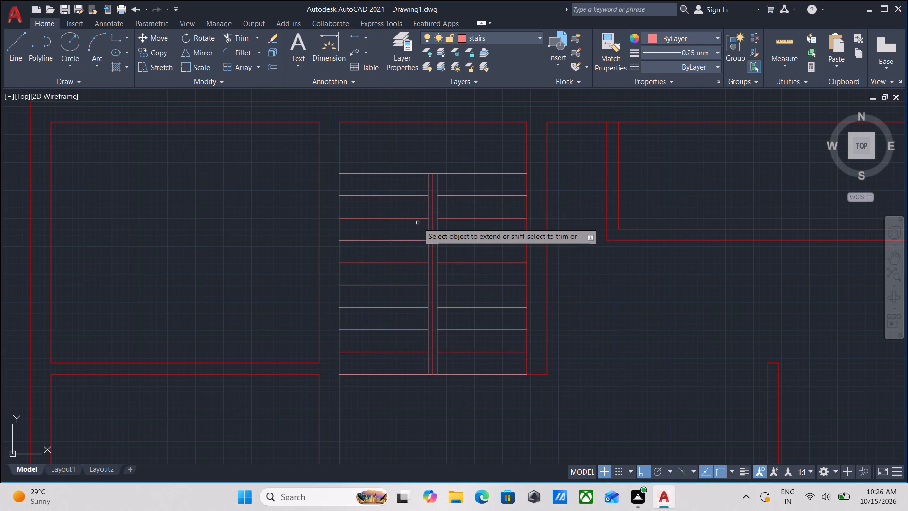
scroll(406, 190, up, 1)
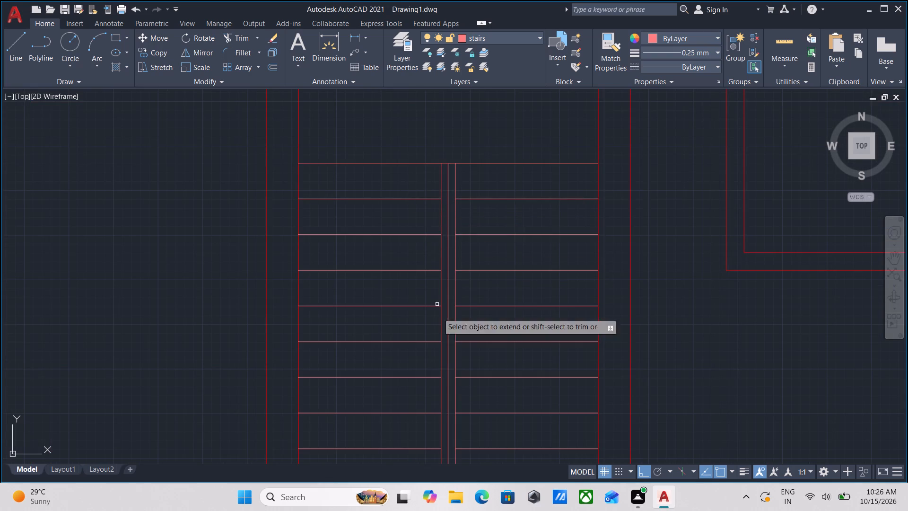
scroll(440, 386, down, 1)
middle_drag(433, 374, 426, 295)
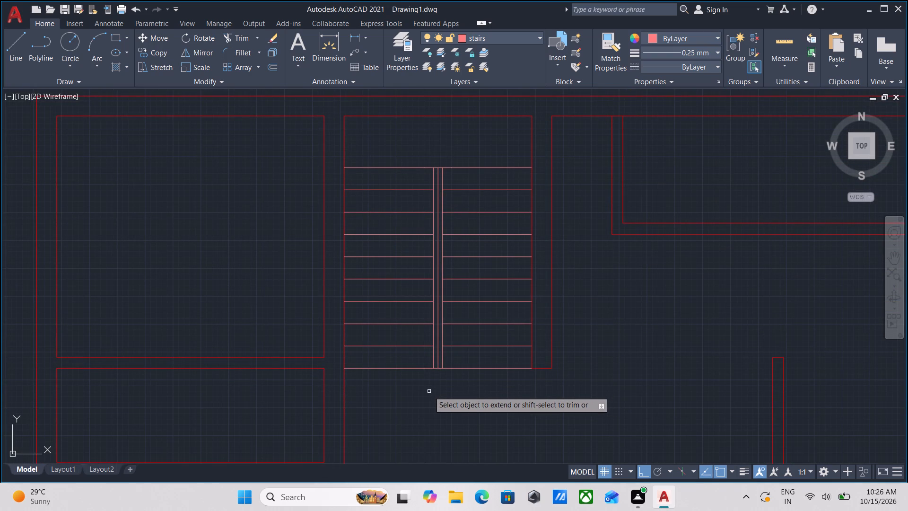
scroll(434, 373, up, 2)
click(437, 372)
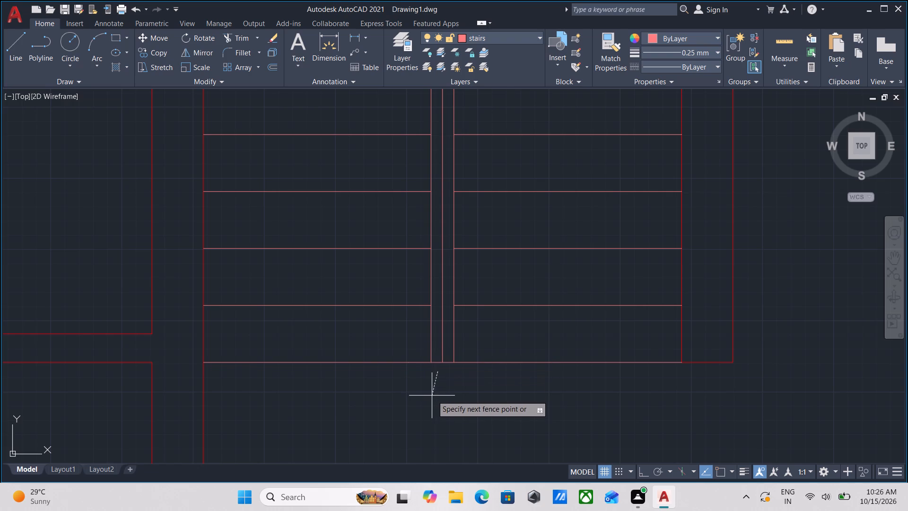
key(Escape)
Trim away the bottom connecting line between the two offset lines and remove the vertical centre line between the flights.
text(tr)
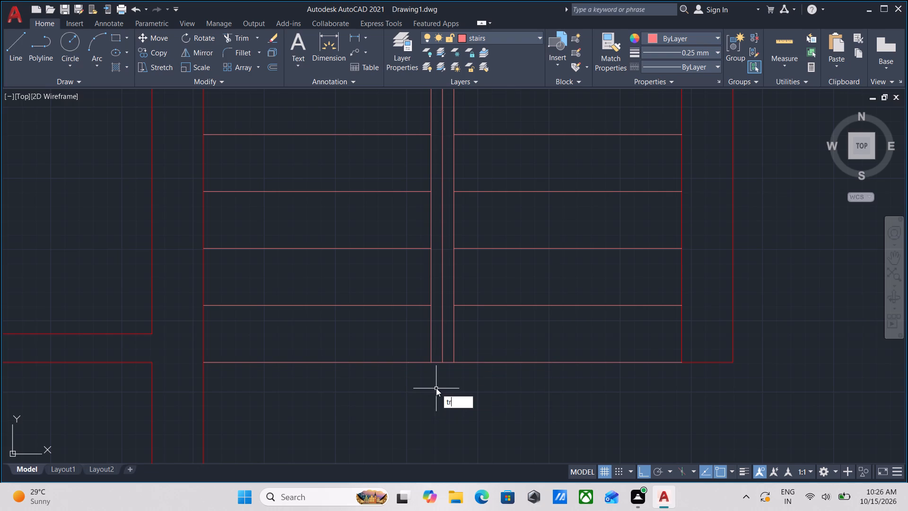
key(Return)
scroll(438, 359, up, 3)
click(442, 398)
click(432, 340)
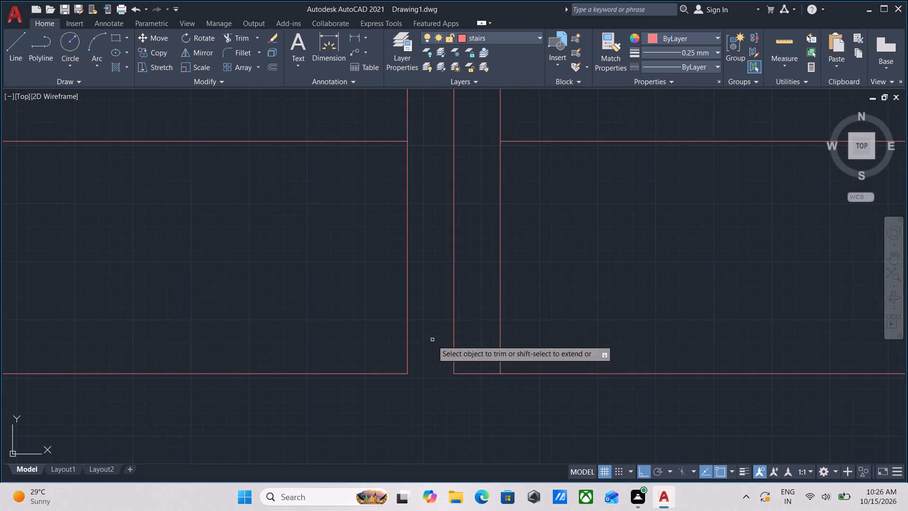
click(460, 386)
click(463, 340)
click(464, 358)
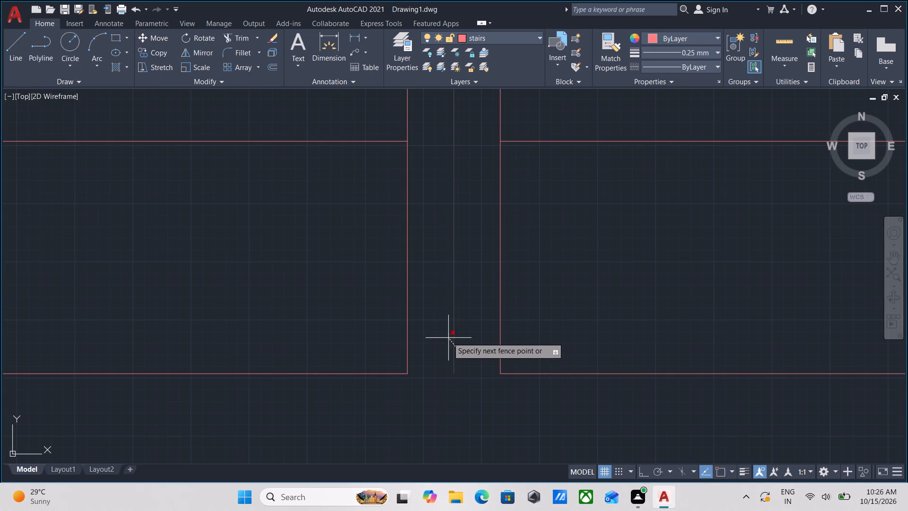
click(446, 335)
scroll(446, 335, down, 5)
middle_drag(446, 335, 456, 388)
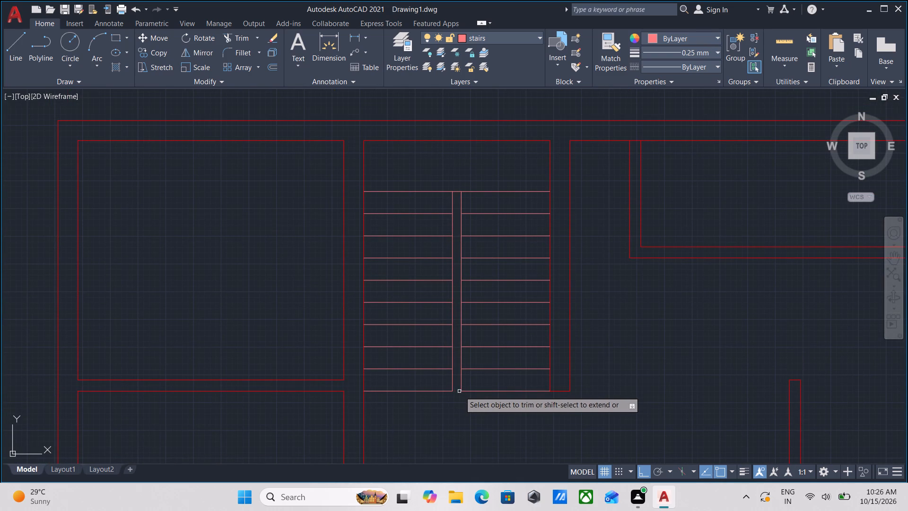
key(Escape)
Measure the depth of the landing between the top stair line and the wall above it.
scroll(464, 405, up, 1)
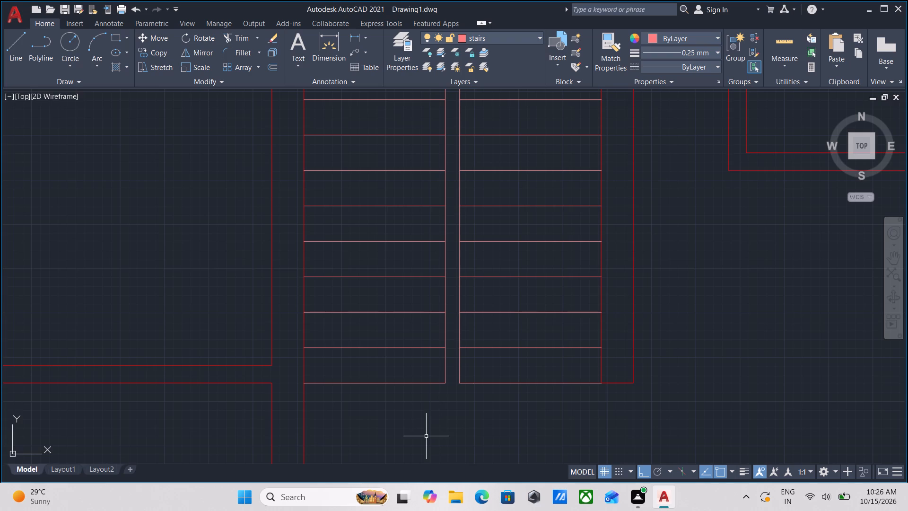
scroll(413, 430, down, 1)
middle_drag(414, 430, 427, 419)
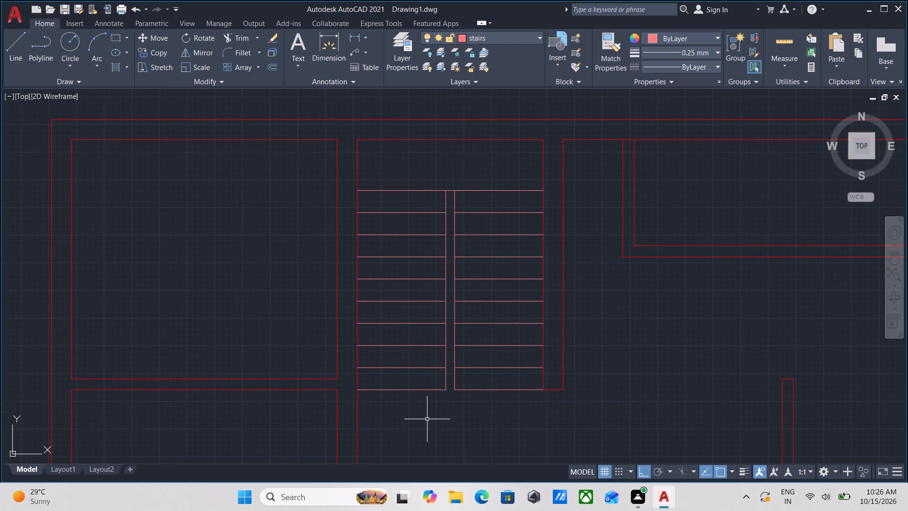
scroll(427, 420, down, 3)
middle_drag(451, 422, 443, 335)
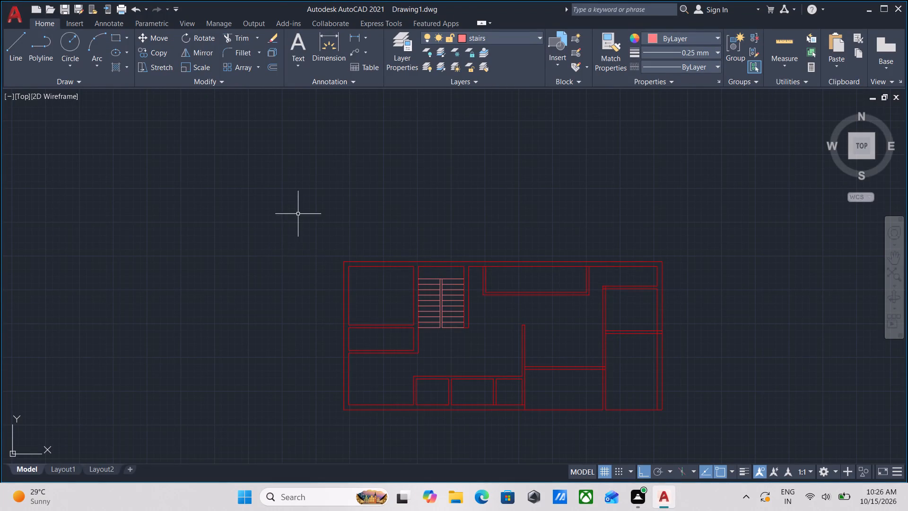
scroll(349, 251, up, 1)
scroll(457, 271, up, 3)
middle_drag(468, 299, 389, 303)
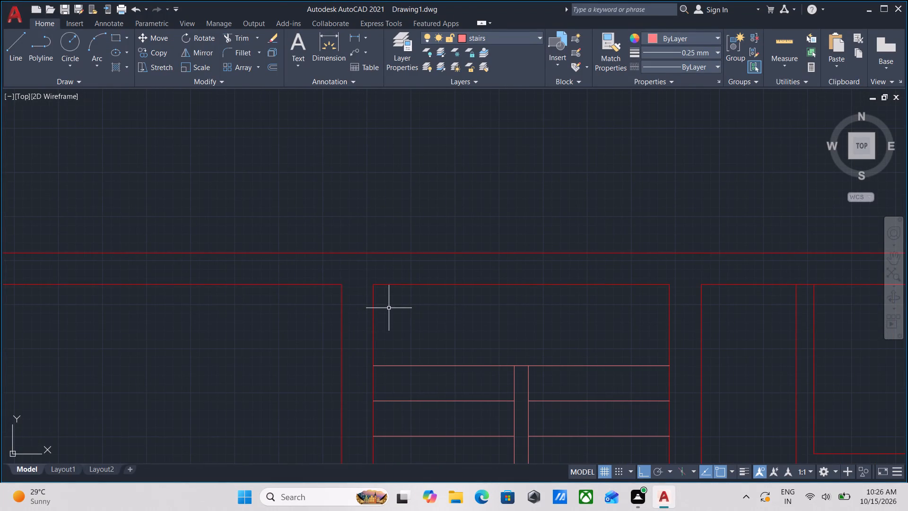
key(m)
text(ea)
key(Return)
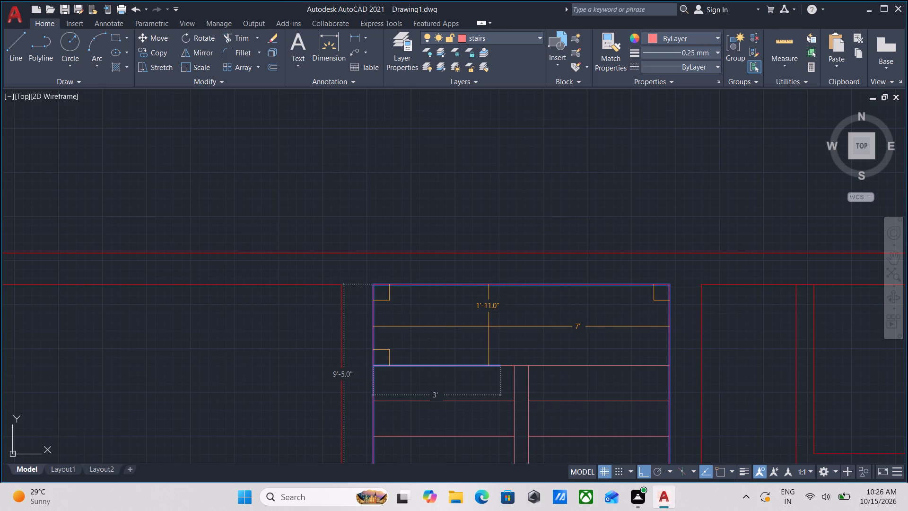
scroll(489, 326, down, 3)
middle_drag(489, 327, 473, 267)
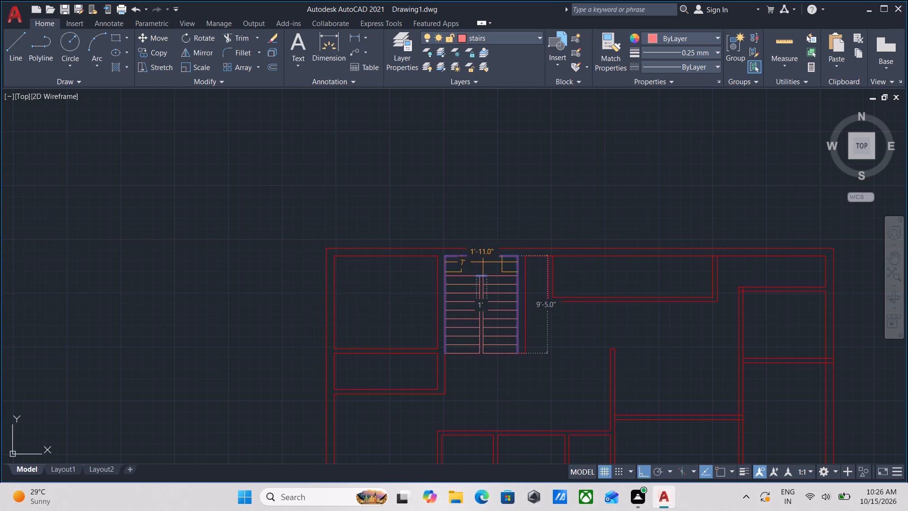
key(Escape)
Group all the treads and divider lines of the staircase into one object.
drag(496, 382, 488, 369)
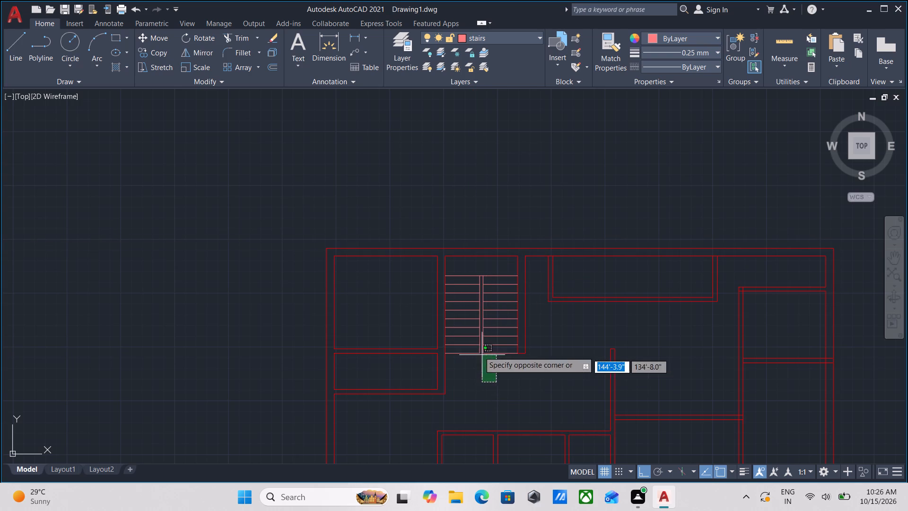
click(461, 262)
scroll(470, 288, up, 2)
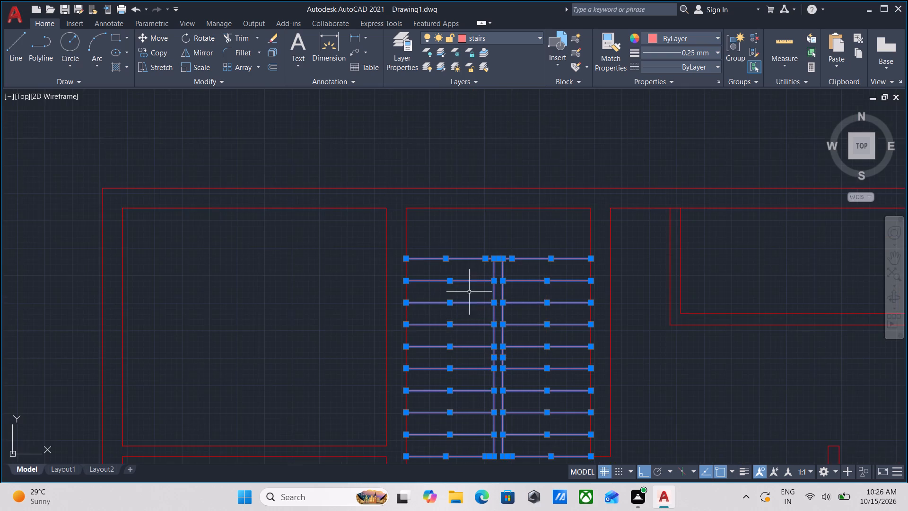
middle_drag(469, 292, 468, 311)
key(g)
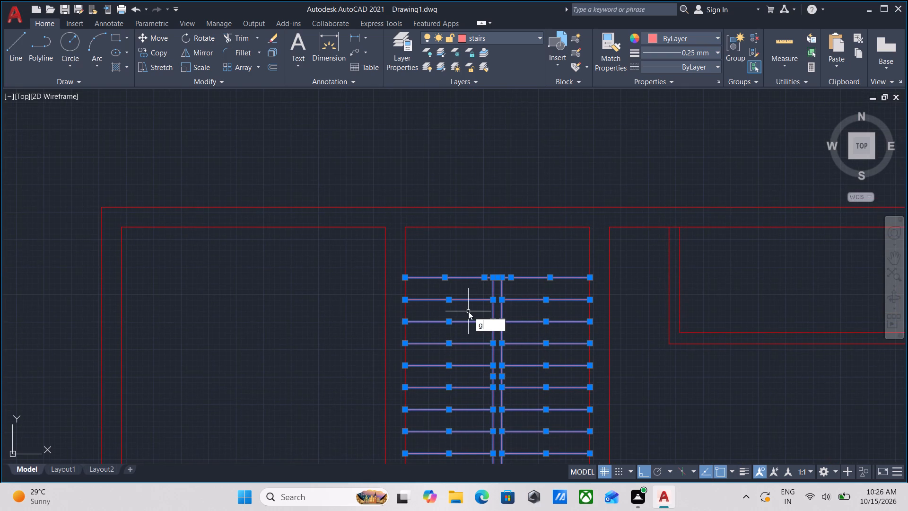
key(Return)
Move the staircase group straight down by 1', using the left end of its top line as base point.
scroll(427, 263, up, 2)
drag(446, 256, 441, 265)
click(429, 350)
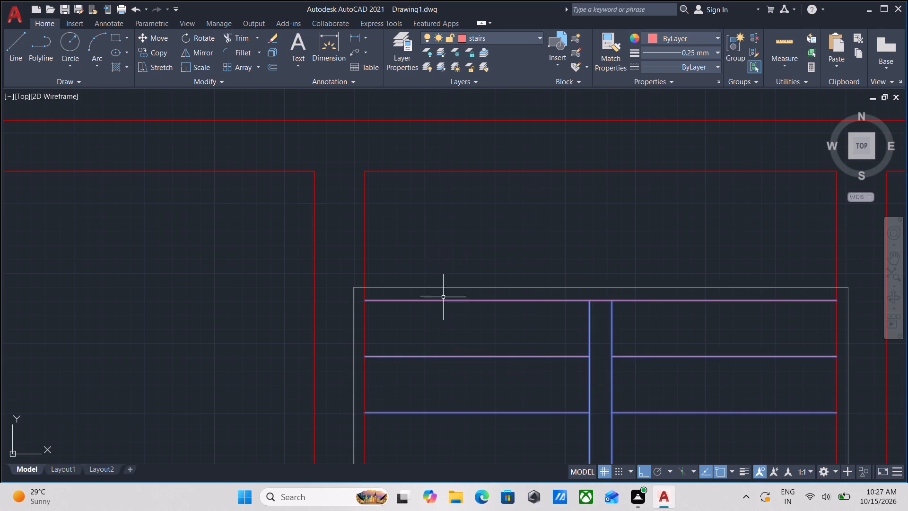
scroll(444, 297, down, 2)
middle_drag(444, 297, 401, 264)
middle_drag(388, 273, 391, 228)
scroll(388, 273, down, 1)
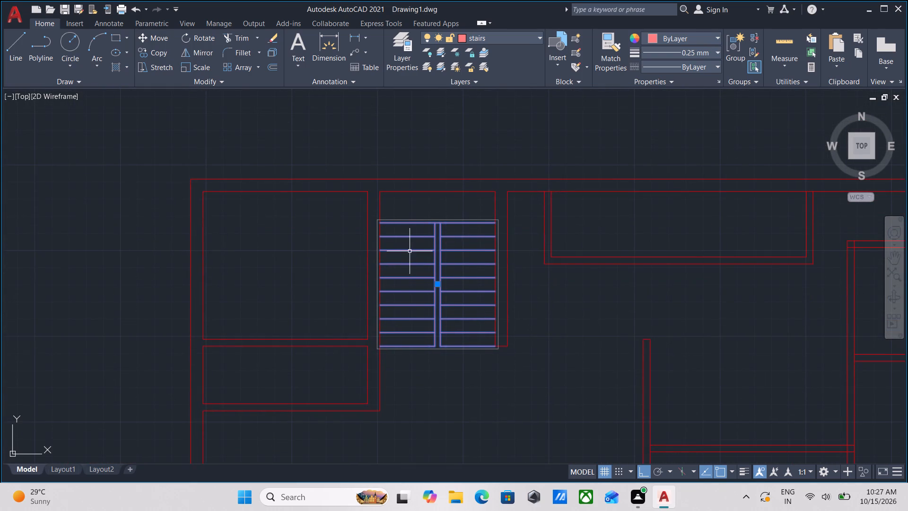
scroll(411, 254, up, 2)
middle_drag(411, 254, 403, 287)
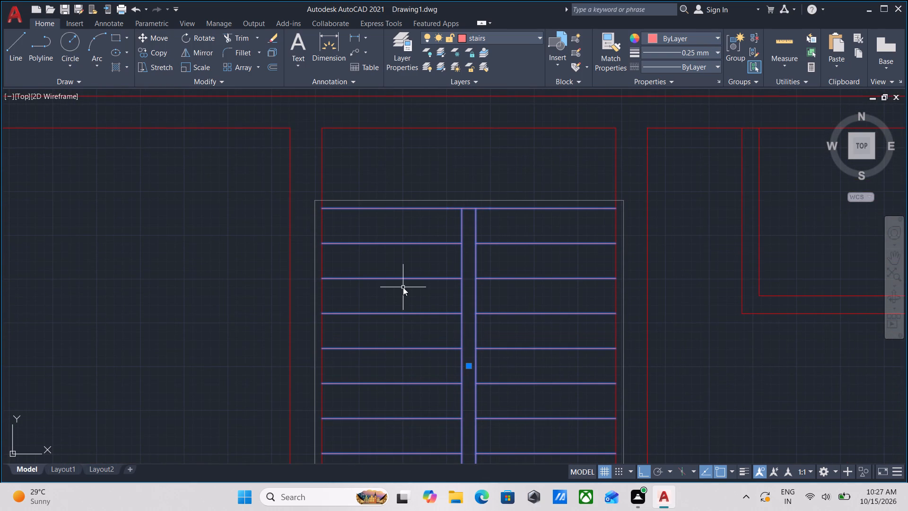
key(m)
key(Return)
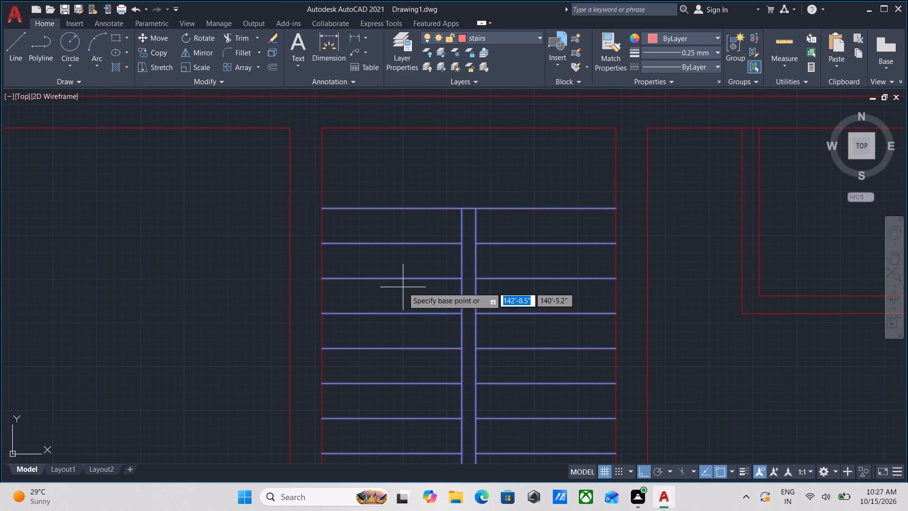
click(323, 205)
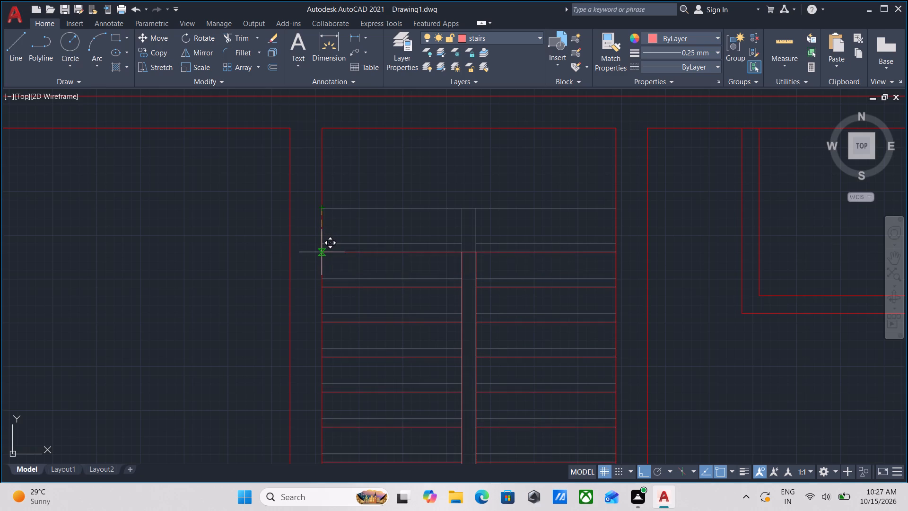
scroll(322, 252, up, 2)
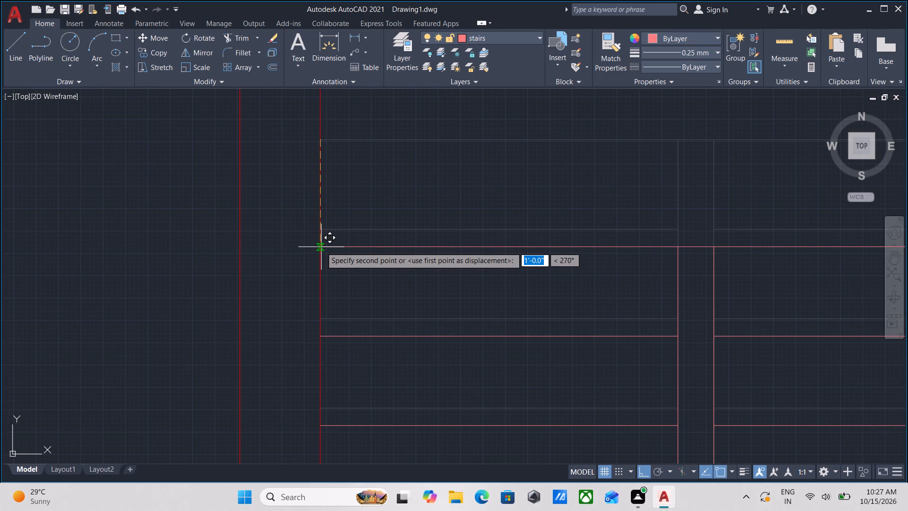
click(321, 247)
scroll(321, 247, down, 5)
middle_drag(374, 250, 352, 291)
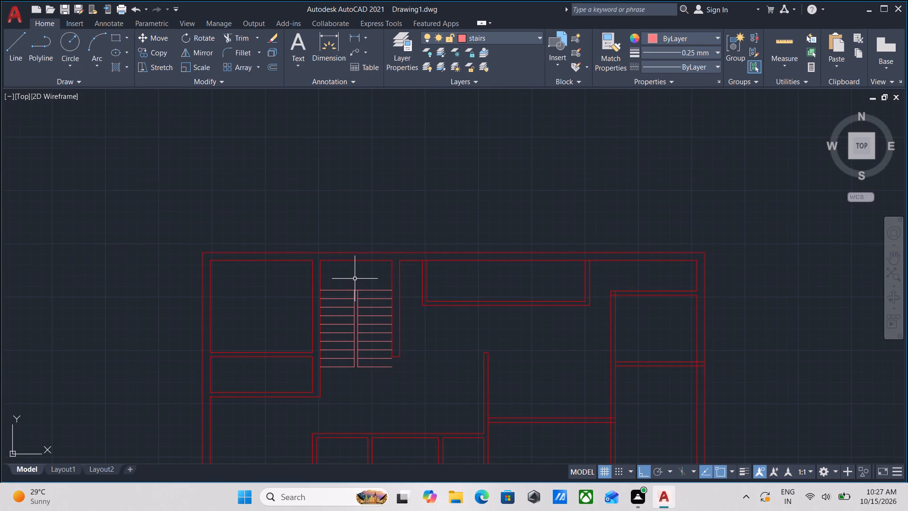
Trim away the short horizontal line closing the lower end of the wall to the right of the stairs.
scroll(363, 331, up, 2)
middle_drag(414, 359, 397, 250)
scroll(434, 317, up, 1)
middle_drag(434, 317, 438, 311)
text(tr)
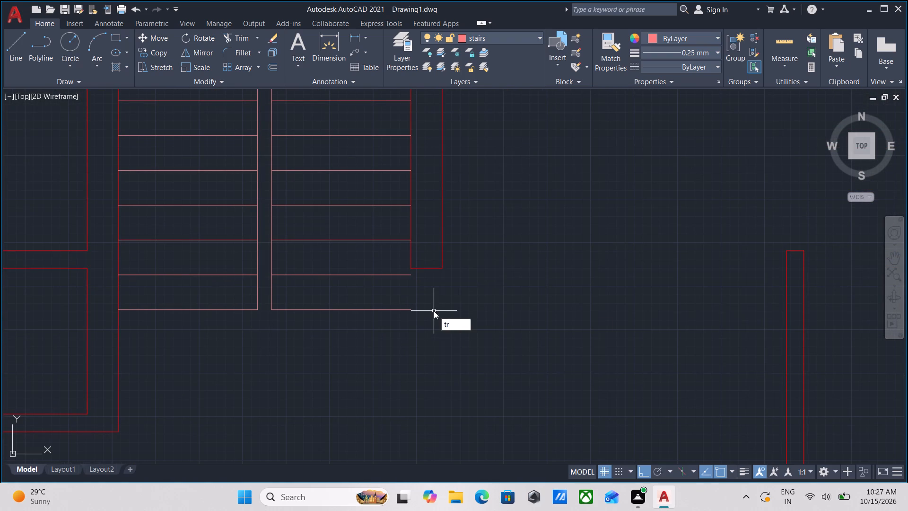
key(Return)
click(431, 290)
click(427, 244)
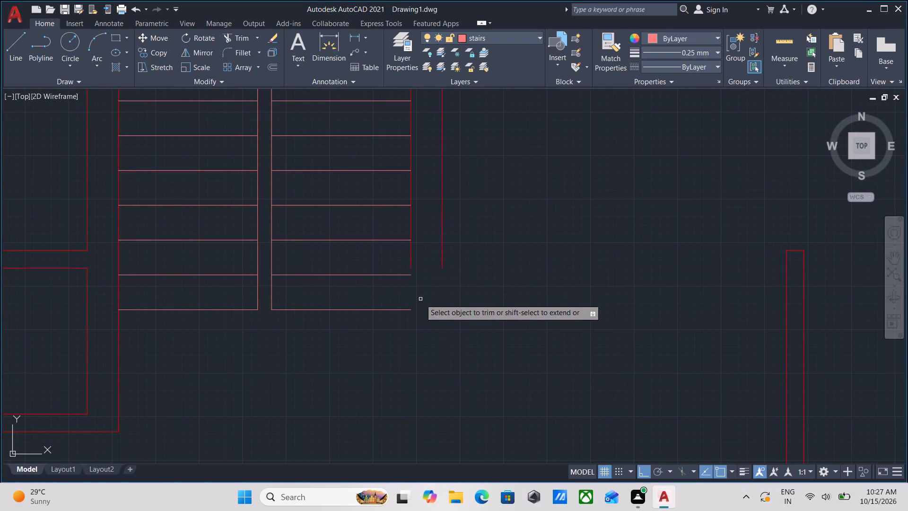
key(Escape)
Stretch the inner line of the wall beside the right flight down 1' to the end of the lowest tread.
scroll(421, 269, up, 1)
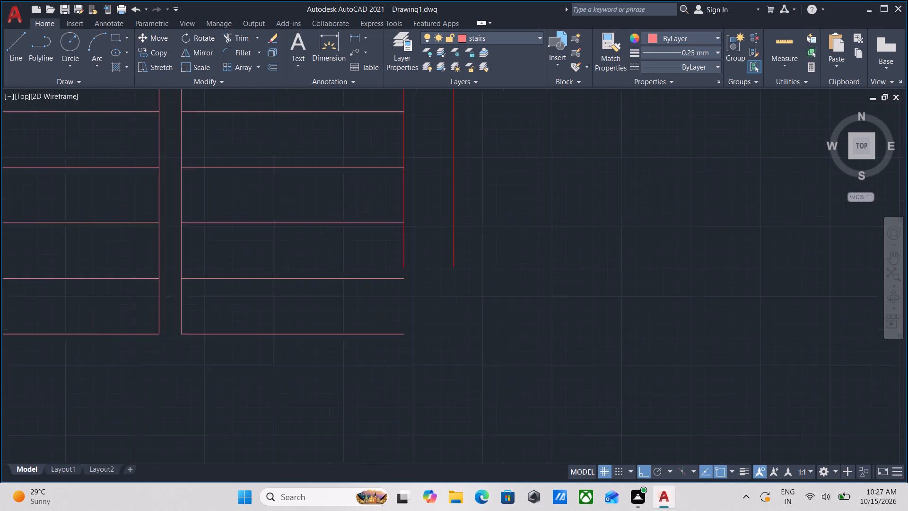
scroll(420, 269, up, 1)
click(413, 262)
click(377, 240)
click(393, 266)
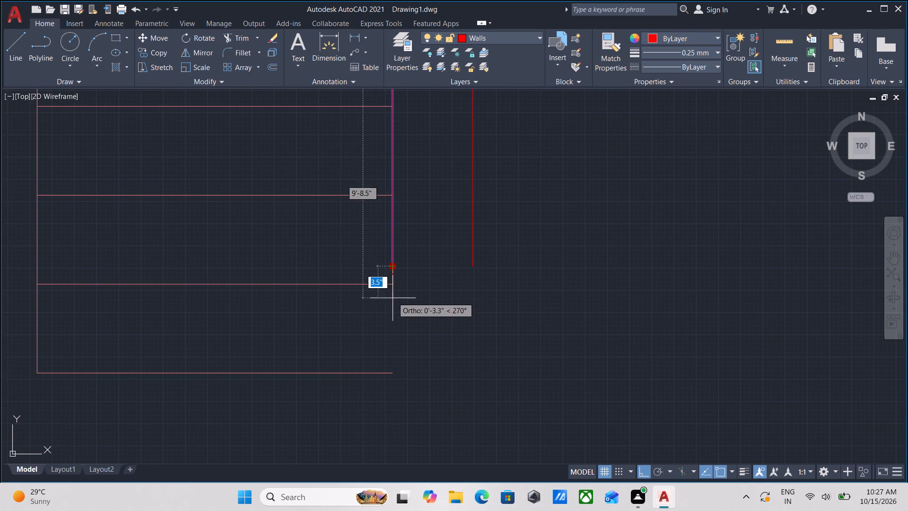
click(393, 373)
key(Escape)
Stretch the outer line of the same wall down 1', level with the lowest tread.
scroll(424, 318, down, 3)
middle_drag(425, 318, 420, 363)
click(452, 358)
click(427, 326)
scroll(425, 344, up, 3)
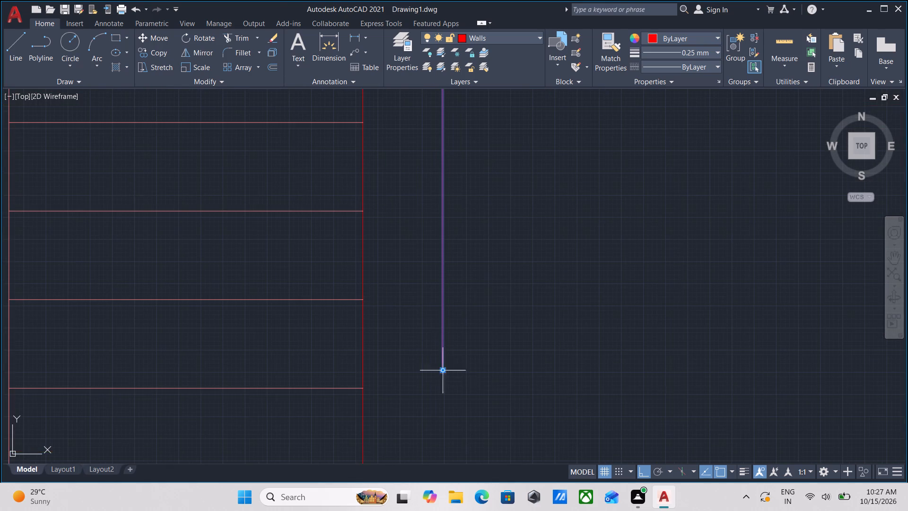
scroll(448, 379, down, 1)
middle_drag(448, 379, 447, 255)
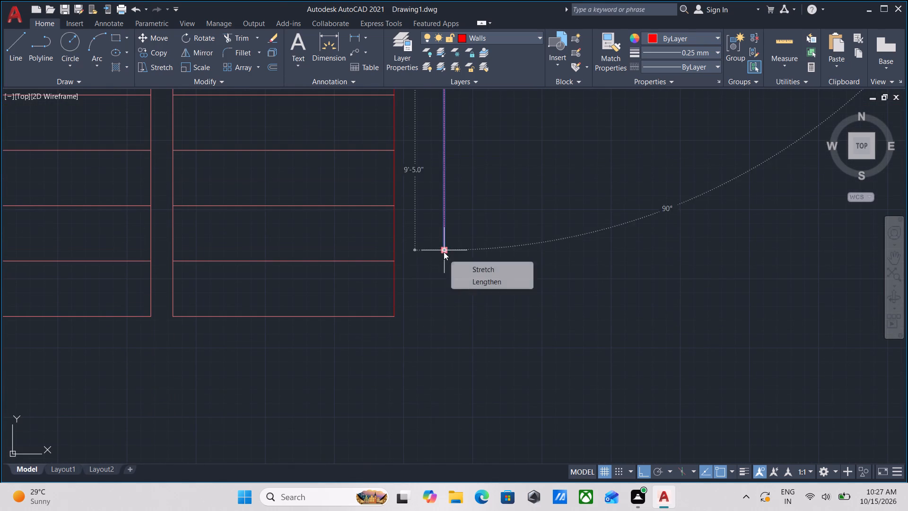
click(444, 252)
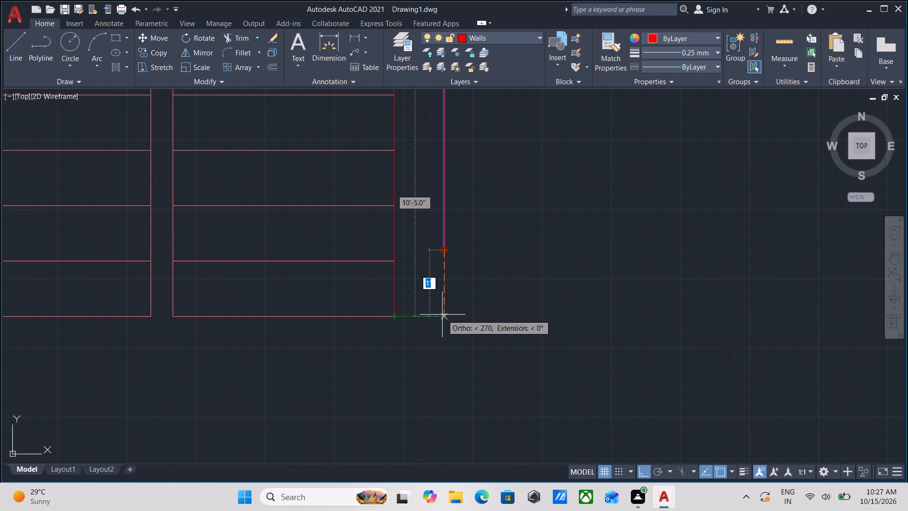
click(444, 316)
scroll(444, 312, down, 3)
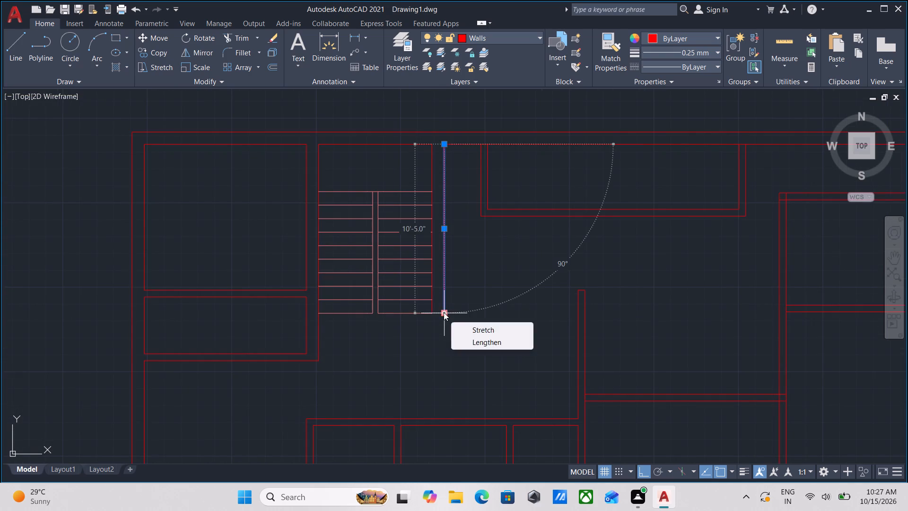
key(Escape)
key(Escape)
On the Walls layer, draw a 9" horizontal line closing the lower end of the wall beside the right flight.
scroll(425, 325, up, 4)
middle_drag(430, 318, 419, 339)
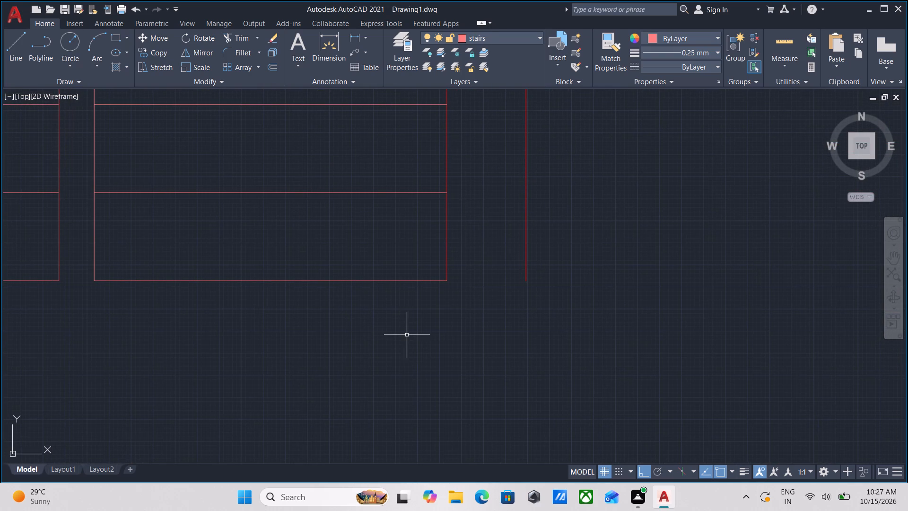
key(l)
key(Return)
click(526, 35)
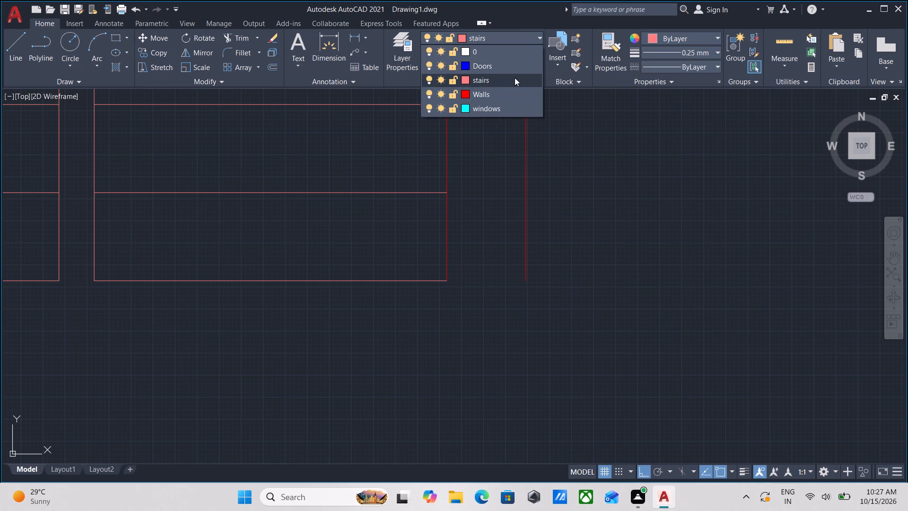
click(509, 92)
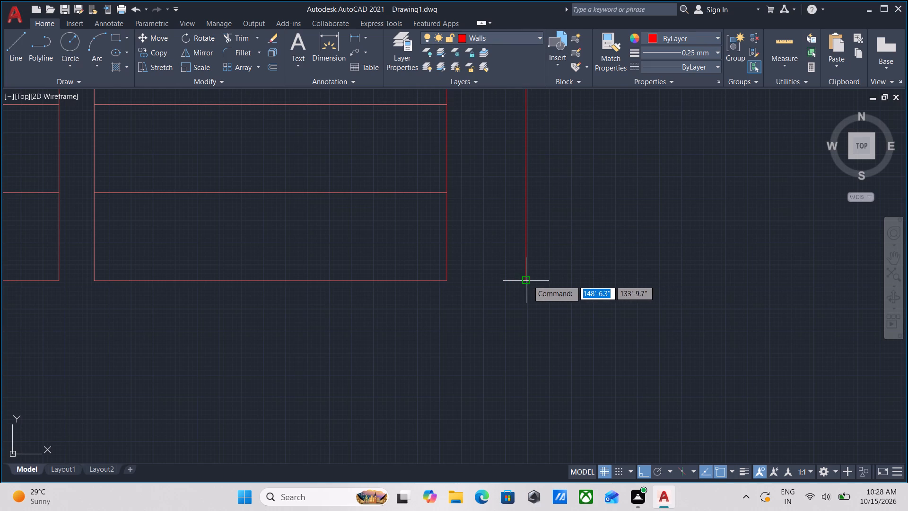
click(528, 280)
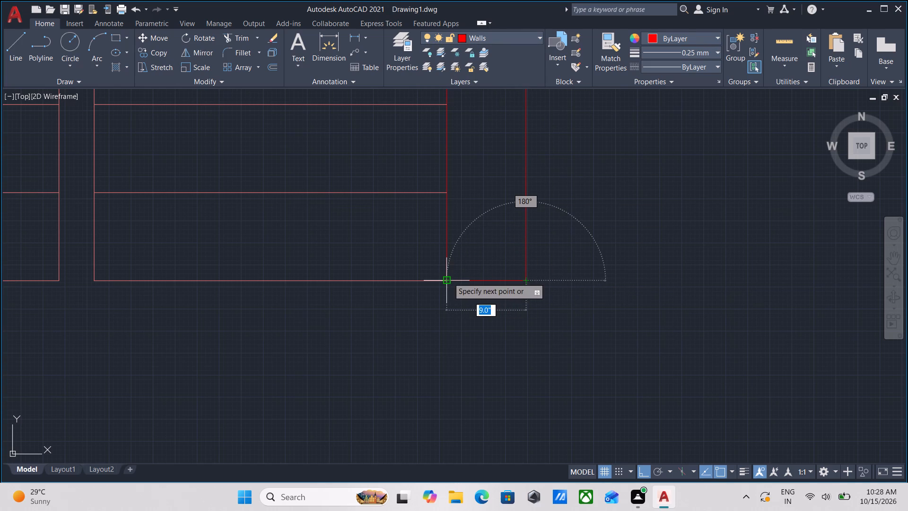
click(448, 278)
key(Escape)
Measure the staircase's treads, flights and the walls on both sides of it.
scroll(449, 268, down, 5)
scroll(408, 255, down, 1)
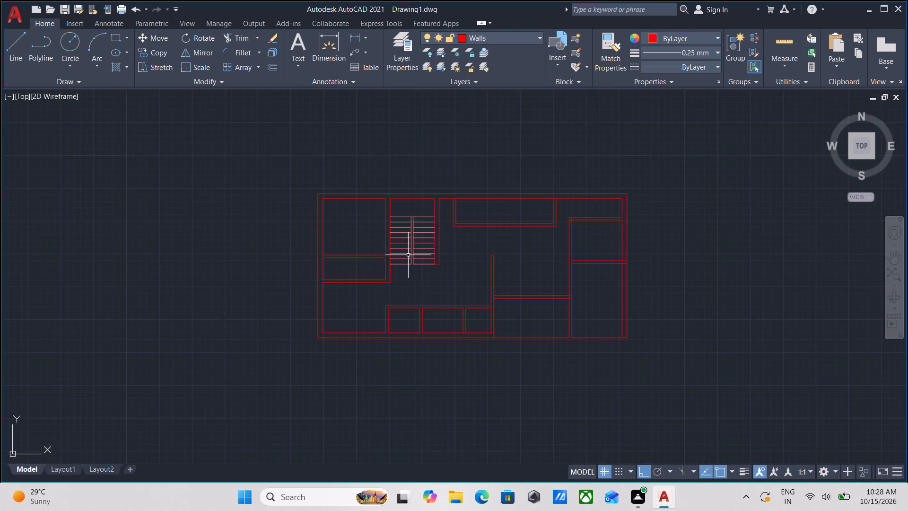
middle_drag(408, 255, 420, 273)
scroll(423, 203, up, 3)
middle_drag(417, 269, 424, 250)
scroll(424, 250, up, 1)
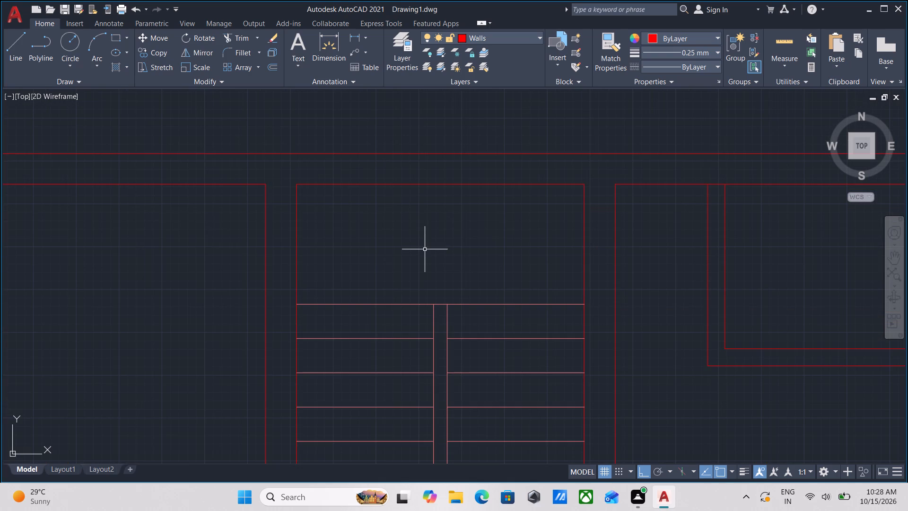
key(m)
text(ea)
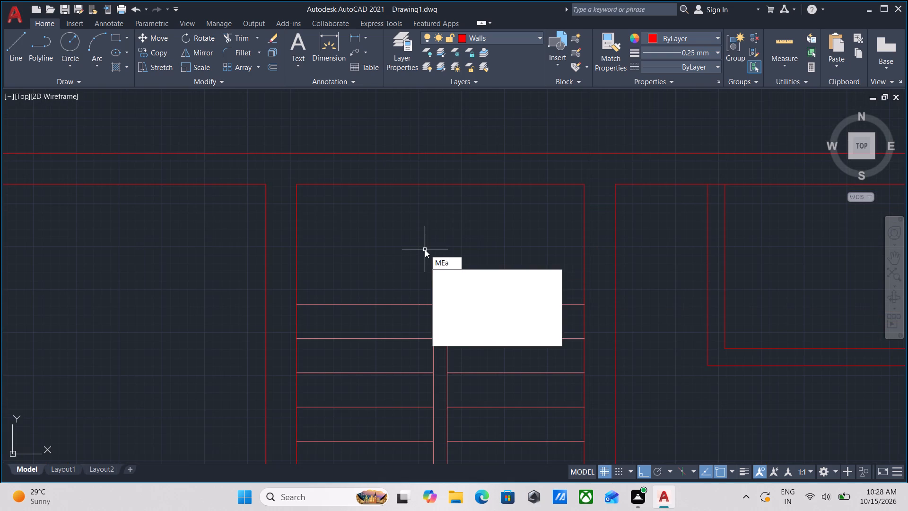
key(Return)
scroll(475, 264, down, 2)
middle_drag(467, 221, 466, 138)
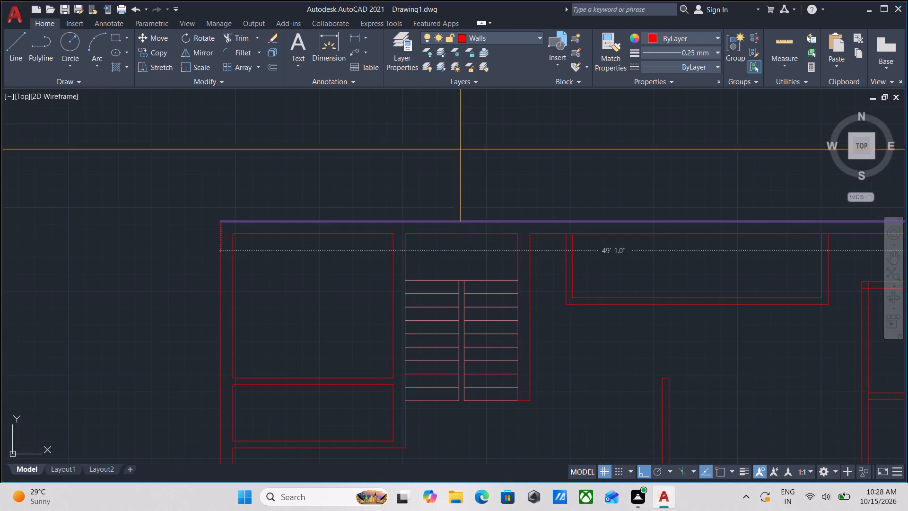
middle_drag(452, 282, 460, 191)
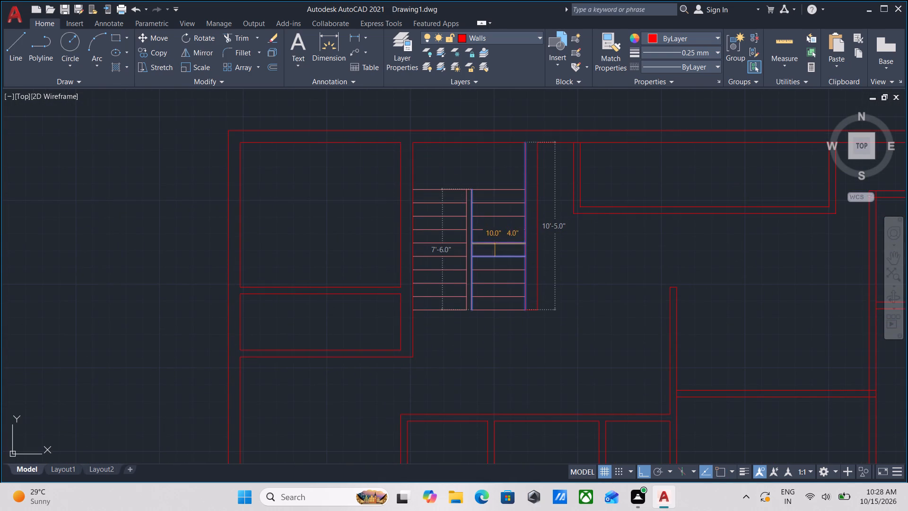
middle_drag(487, 246, 486, 212)
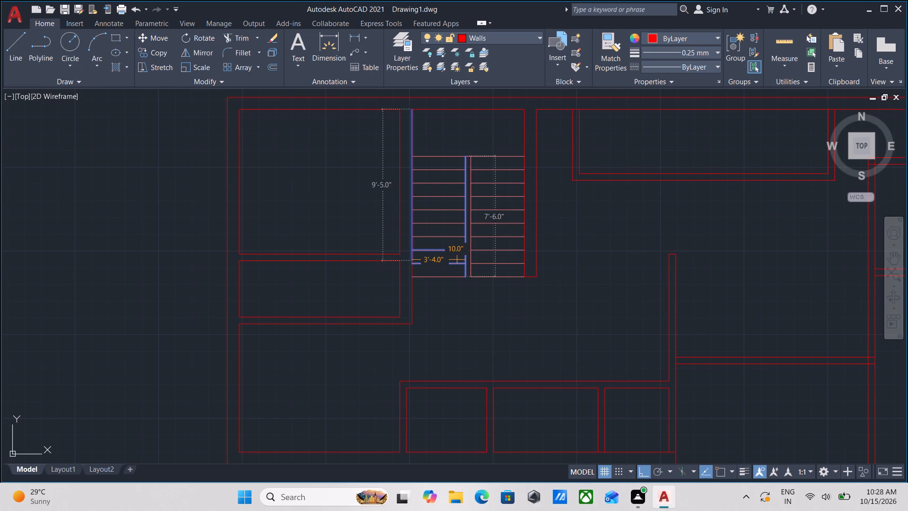
scroll(457, 260, up, 2)
scroll(463, 249, down, 1)
middle_drag(463, 247, 460, 218)
key(Escape)
Move the staircase group straight up from its lower-left corner to the wall point level with the small left room's upper inner edge.
scroll(460, 218, down, 2)
middle_drag(460, 218, 453, 247)
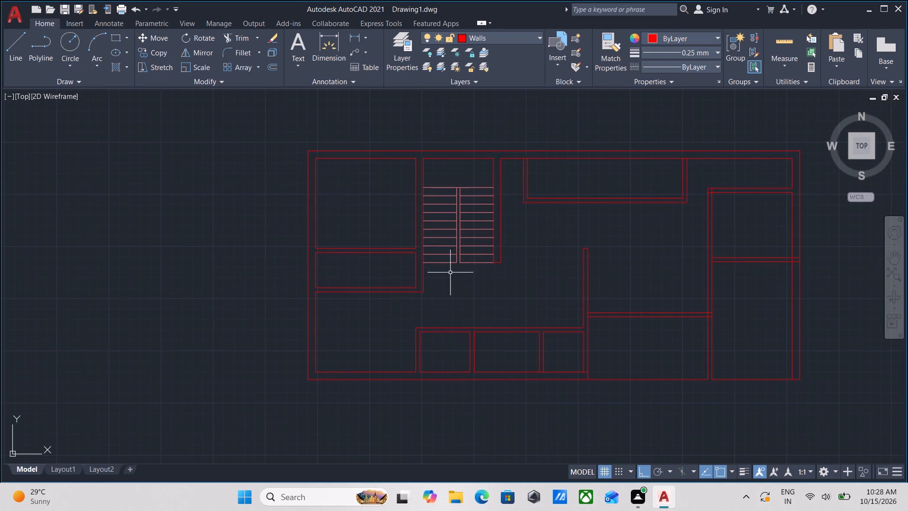
click(470, 285)
click(446, 175)
scroll(445, 264, up, 3)
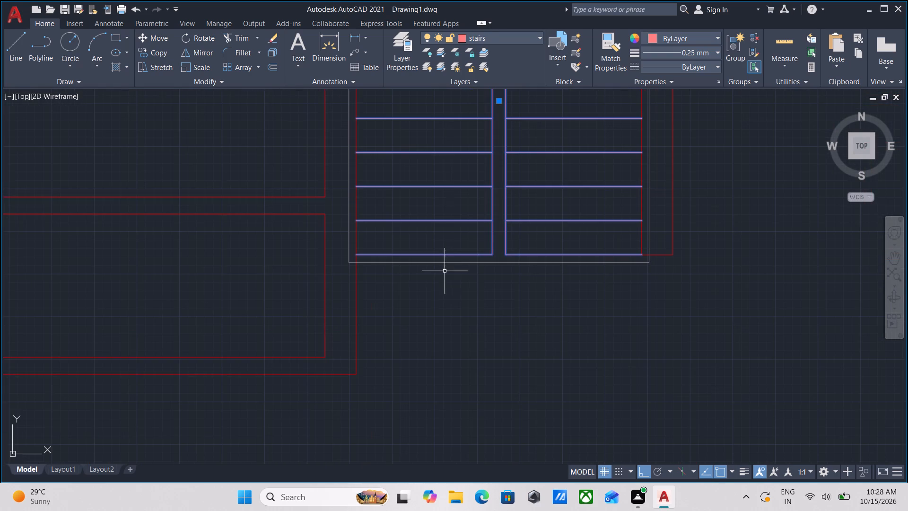
middle_drag(456, 282, 442, 296)
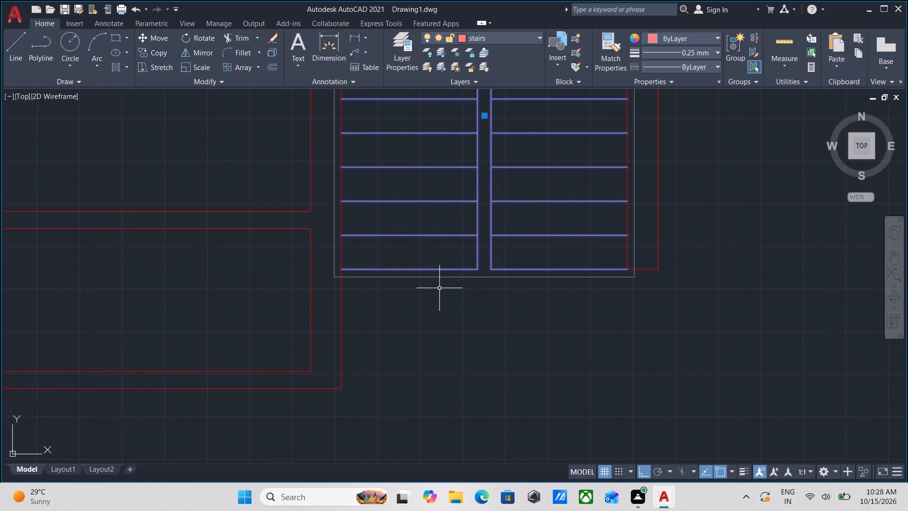
key(m)
key(Return)
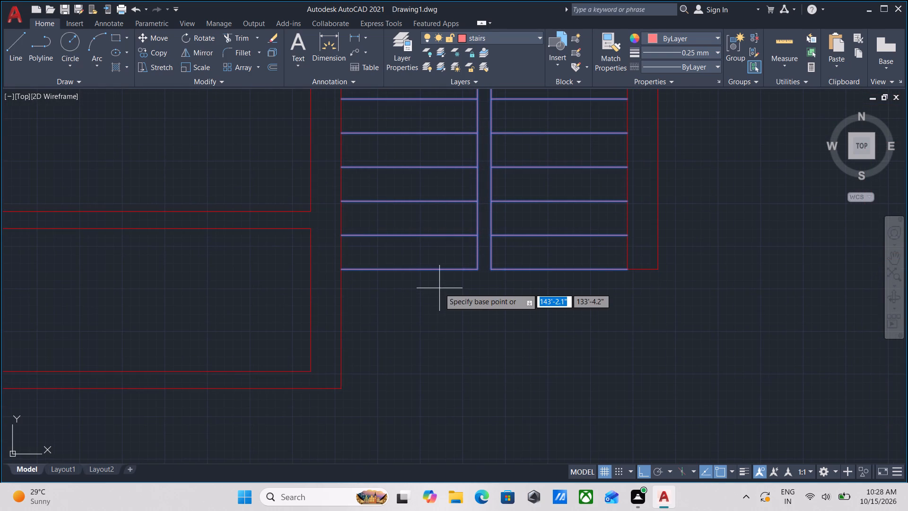
click(339, 272)
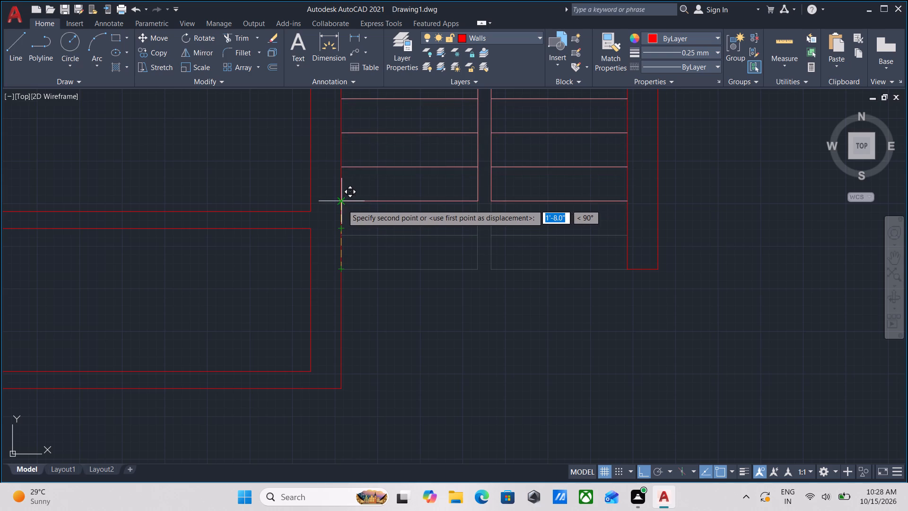
click(341, 226)
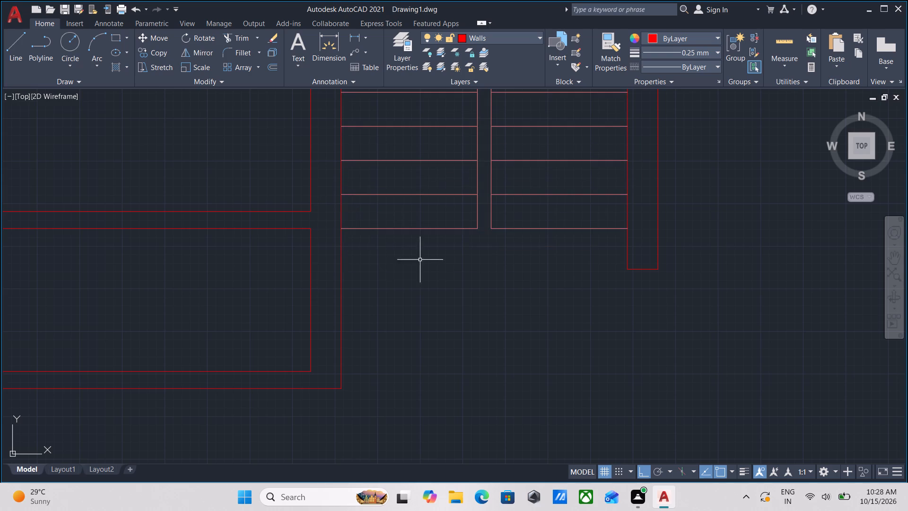
On the stairs layer, draw a direction line from near the middle of the left flight's lowest tread straight up onto the landing.
scroll(512, 259, down, 2)
scroll(469, 264, up, 2)
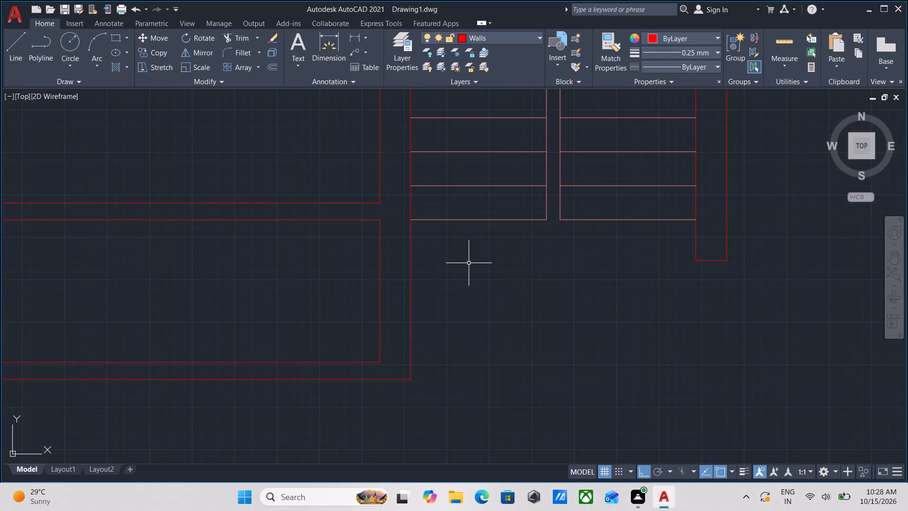
scroll(473, 259, down, 1)
middle_drag(473, 259, 422, 291)
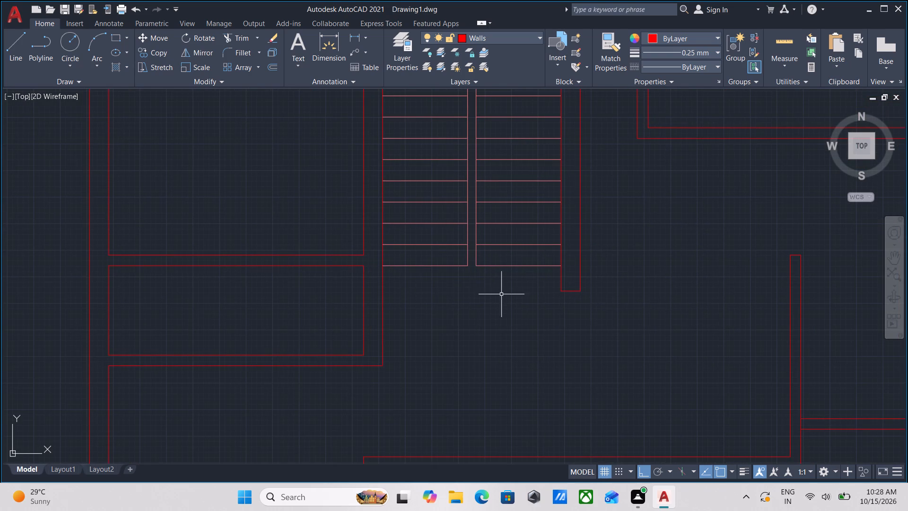
scroll(500, 297, down, 1)
middle_drag(499, 298, 515, 285)
middle_drag(497, 295, 508, 292)
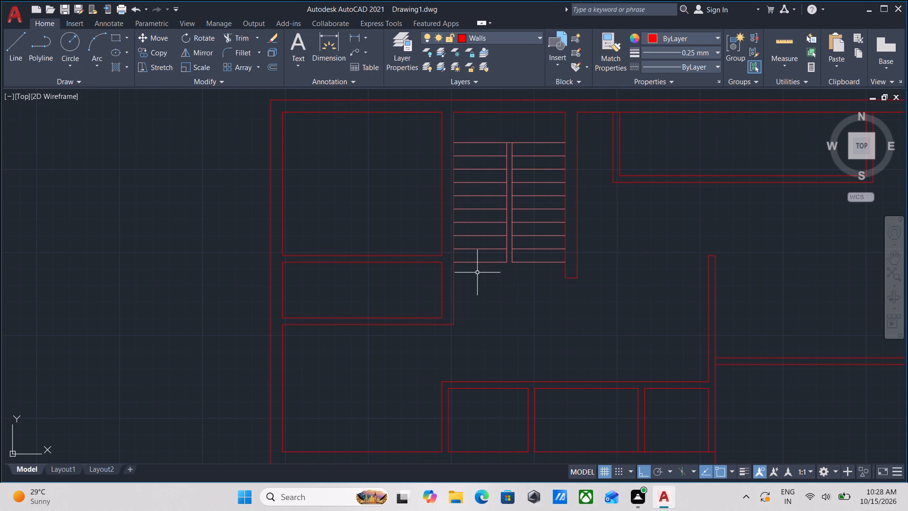
key(l)
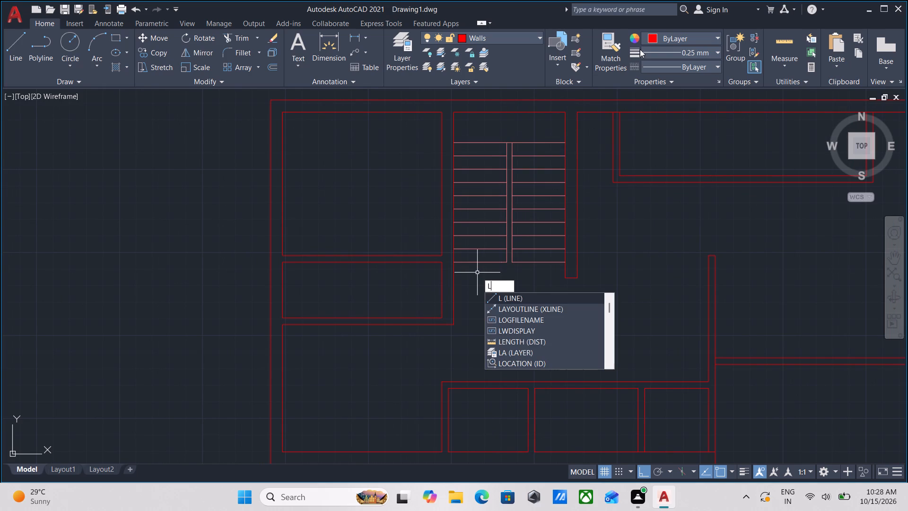
key(Escape)
click(524, 35)
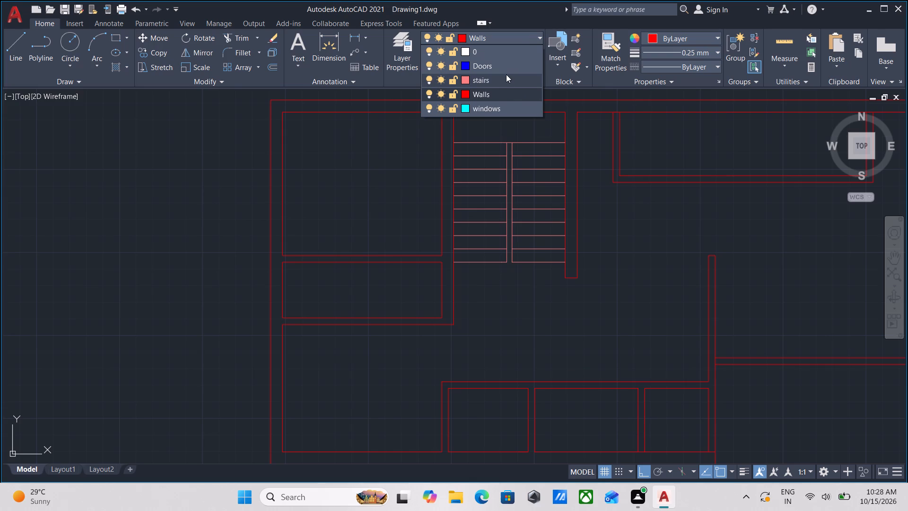
click(506, 76)
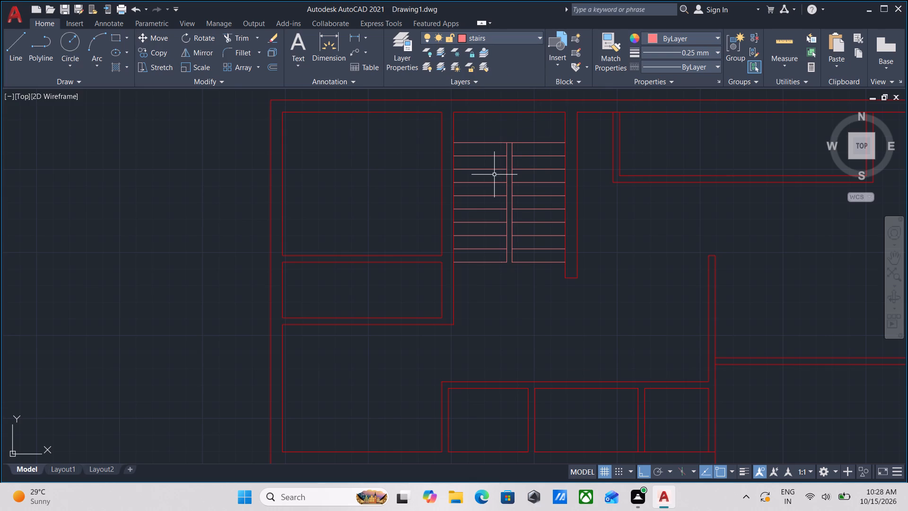
key(l)
key(Return)
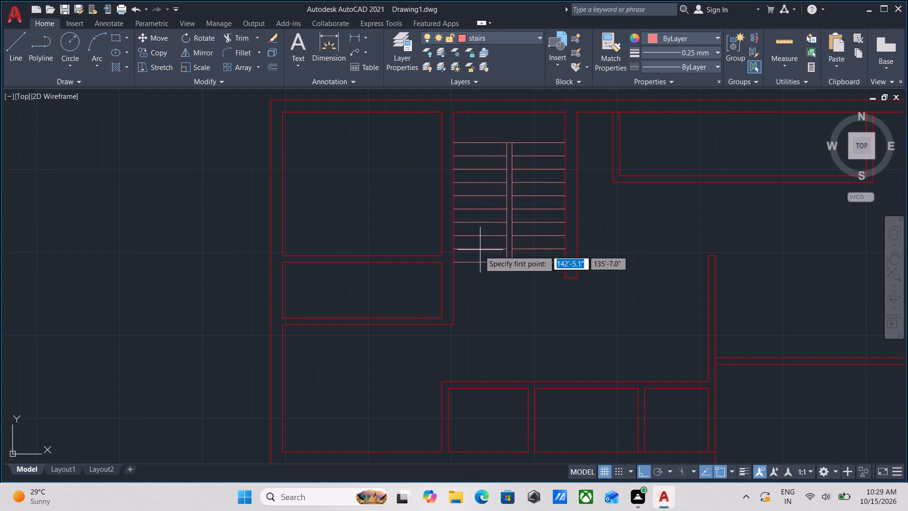
click(478, 261)
middle_drag(466, 159, 467, 206)
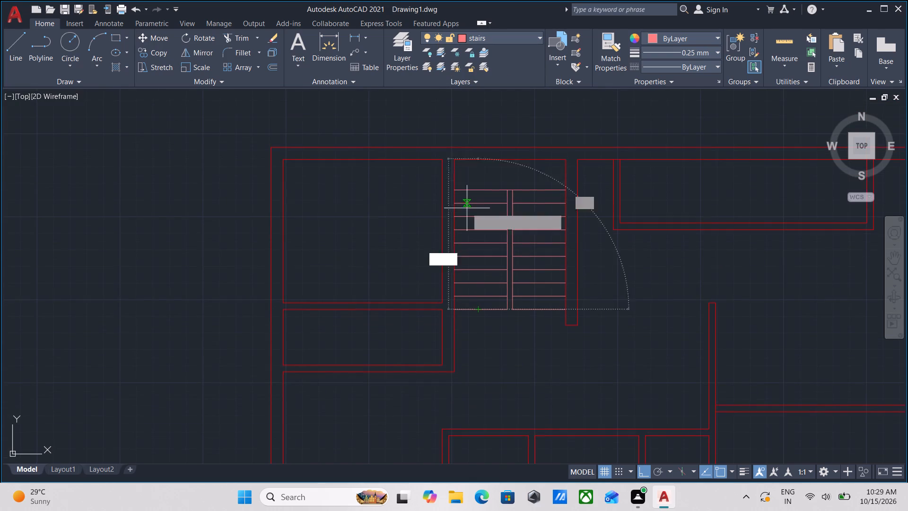
click(478, 170)
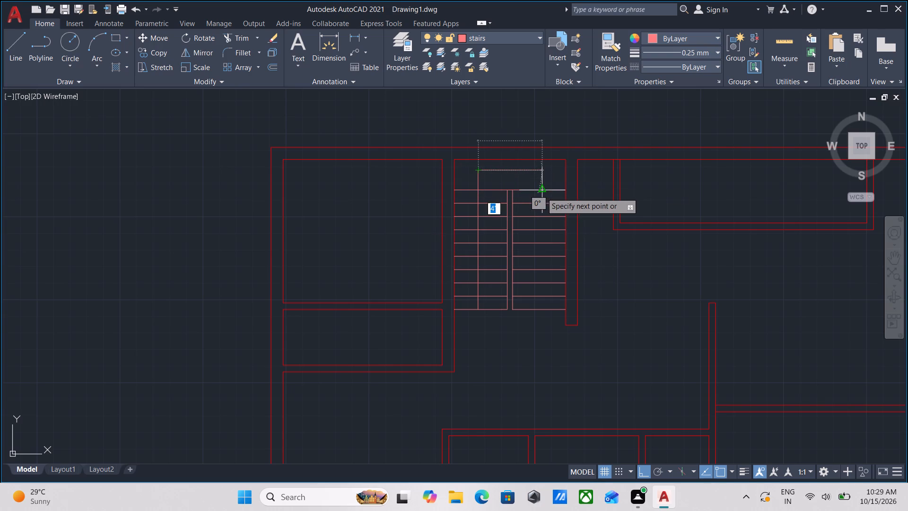
Continue the direction line about 4' across the landing and about 7'-5" straight down the right flight, ending between the lower treads.
scroll(540, 172, up, 1)
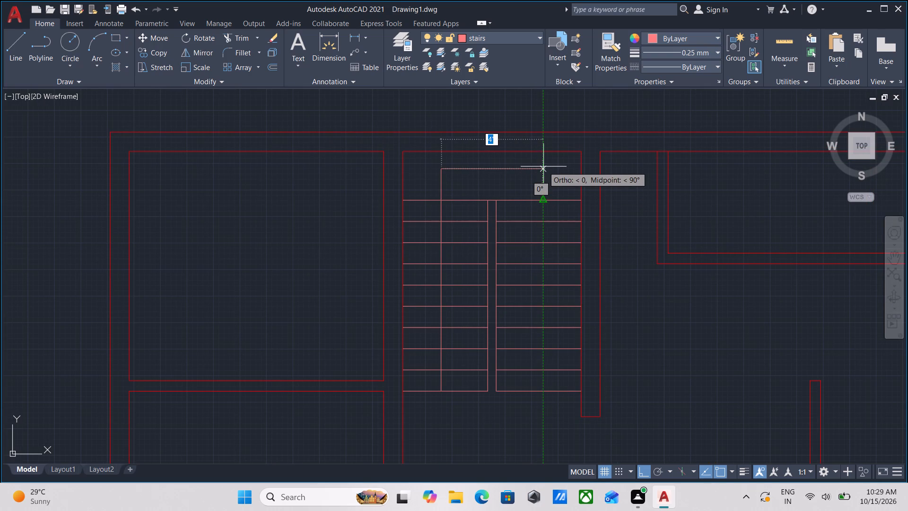
click(543, 167)
middle_drag(542, 206, 533, 124)
scroll(542, 206, up, 1)
scroll(534, 231, down, 1)
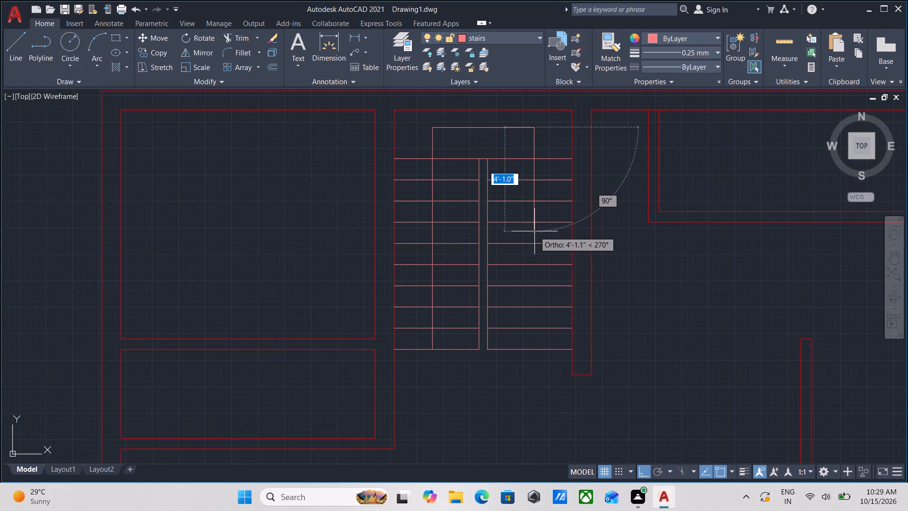
middle_drag(534, 230, 549, 153)
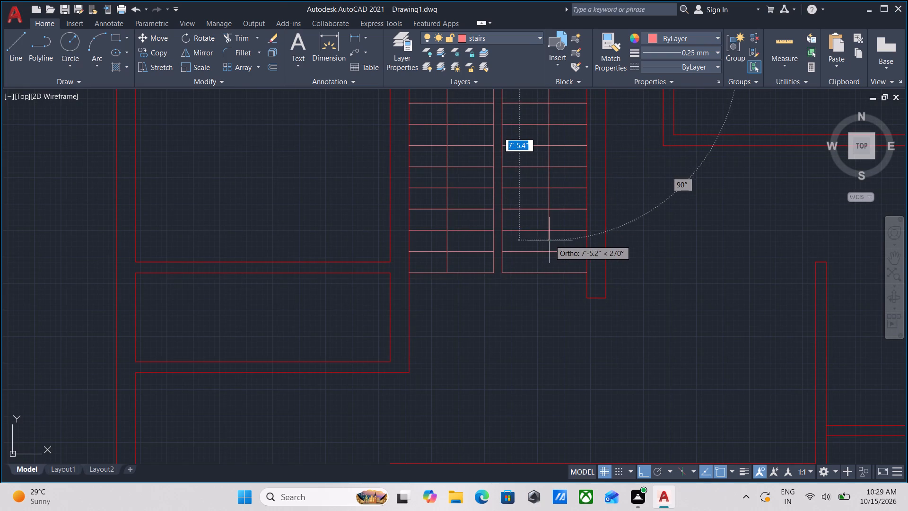
click(550, 238)
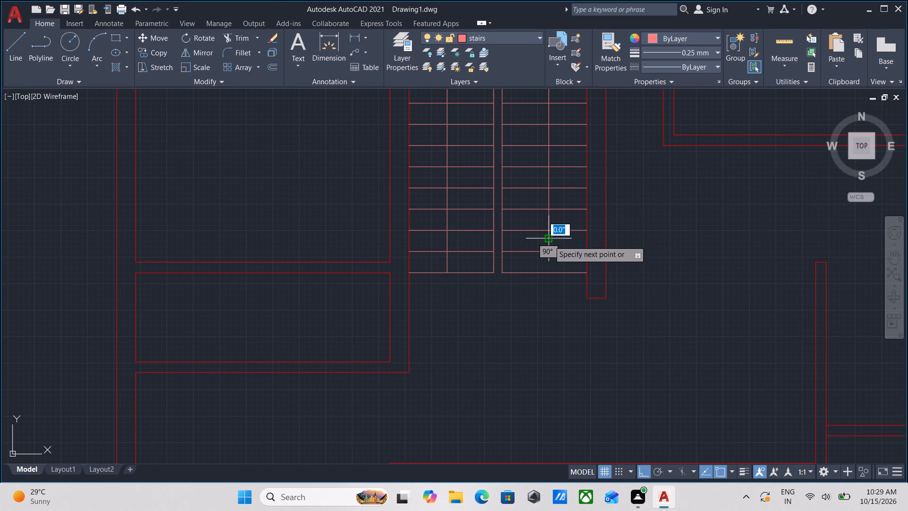
Draw the arrowhead's left half from the direction line's end: about 5.1" to the tread line above, 9.5" down to a tip below, and back up.
scroll(549, 240, up, 3)
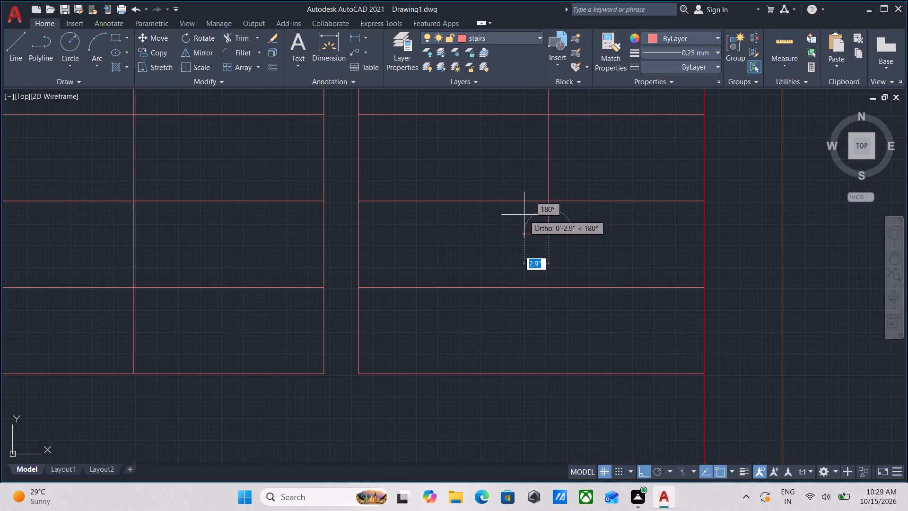
key(F8)
middle_drag(526, 226, 527, 268)
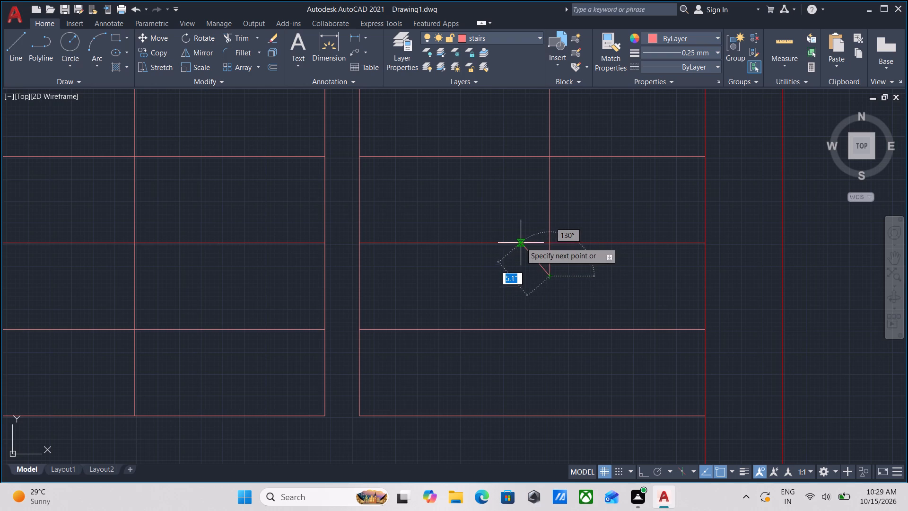
click(521, 242)
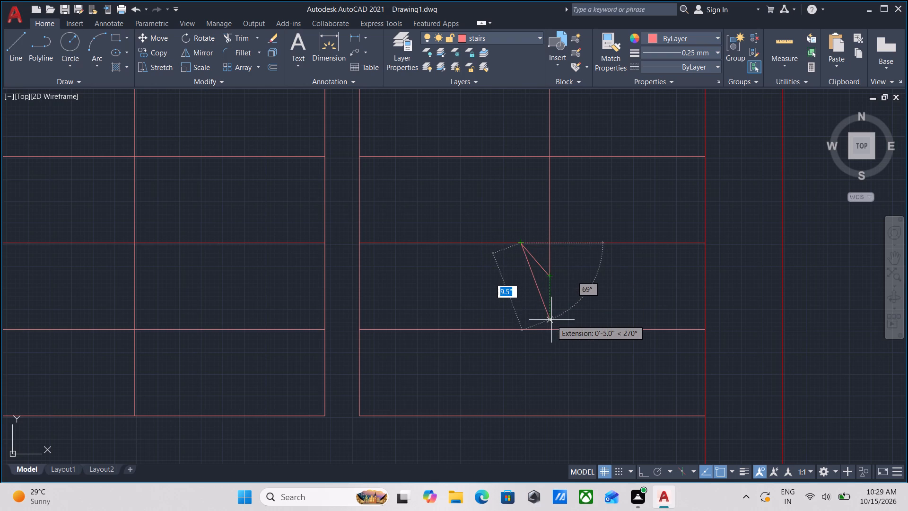
click(551, 320)
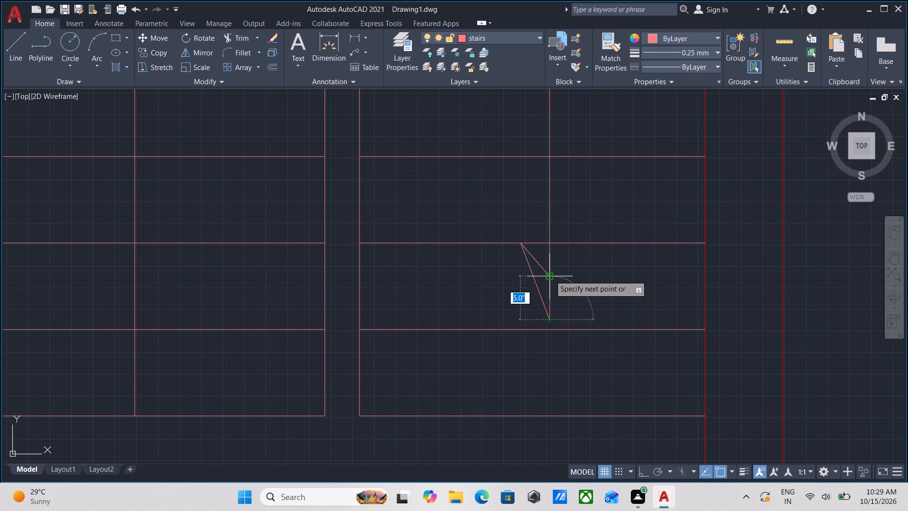
click(550, 273)
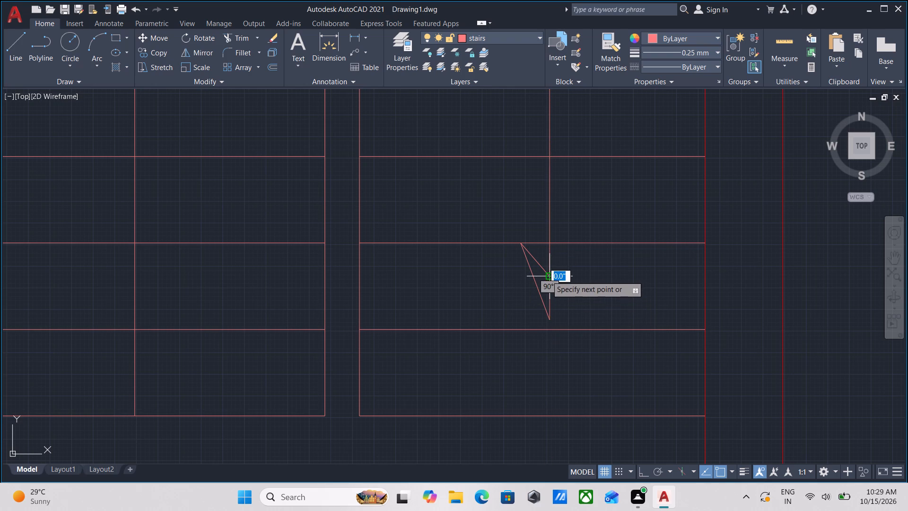
key(Escape)
Mirror the arrowhead's two slanted lines about the direction line, keeping the source objects.
scroll(547, 275, up, 3)
drag(522, 187, 506, 217)
click(464, 289)
middle_drag(532, 317, 529, 268)
scroll(566, 259, down, 1)
middle_drag(606, 252, 572, 282)
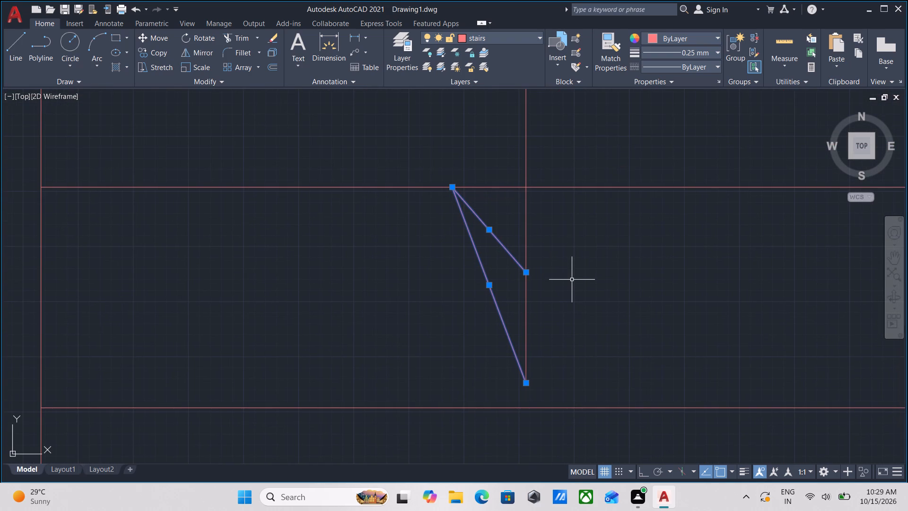
text(mi)
key(Return)
scroll(572, 279, up, 1)
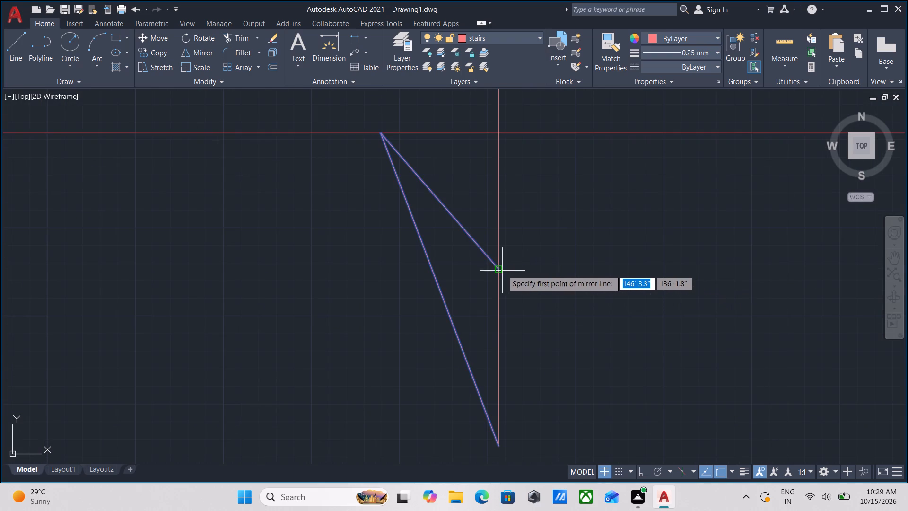
click(499, 266)
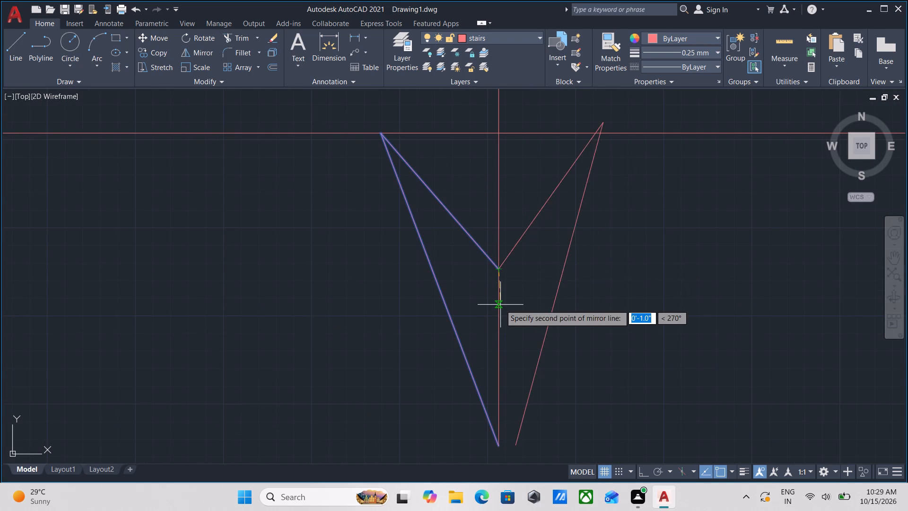
click(499, 445)
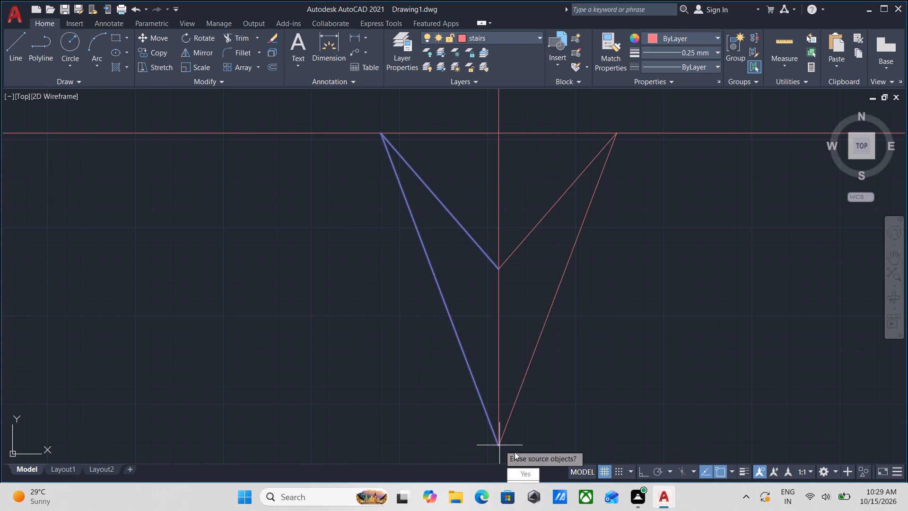
click(521, 483)
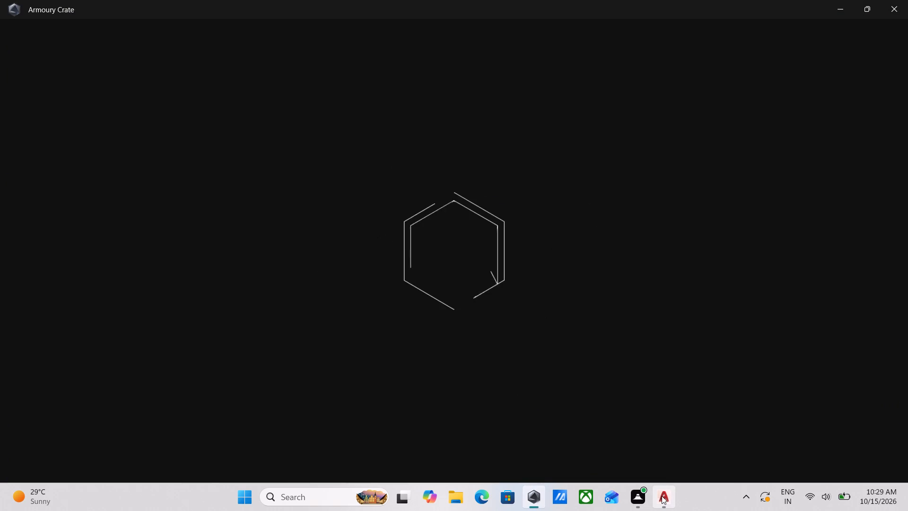
click(658, 434)
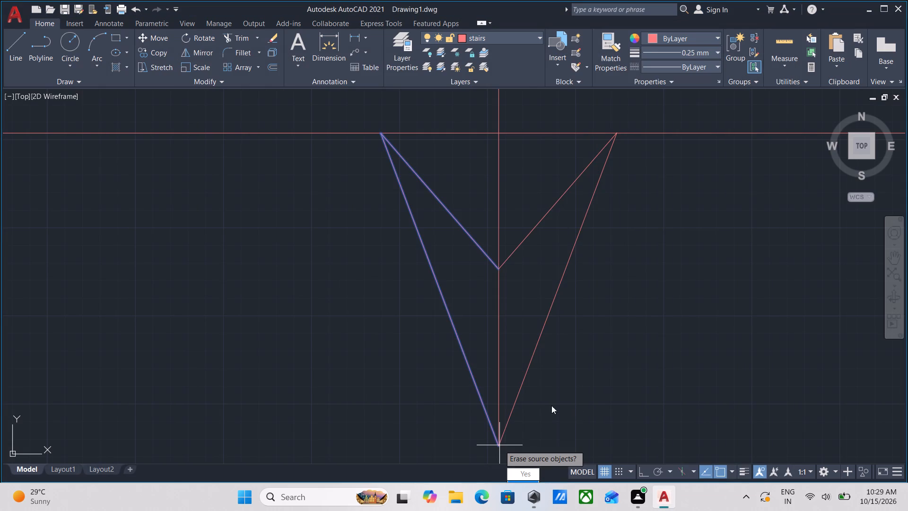
scroll(548, 389, down, 3)
scroll(531, 402, up, 4)
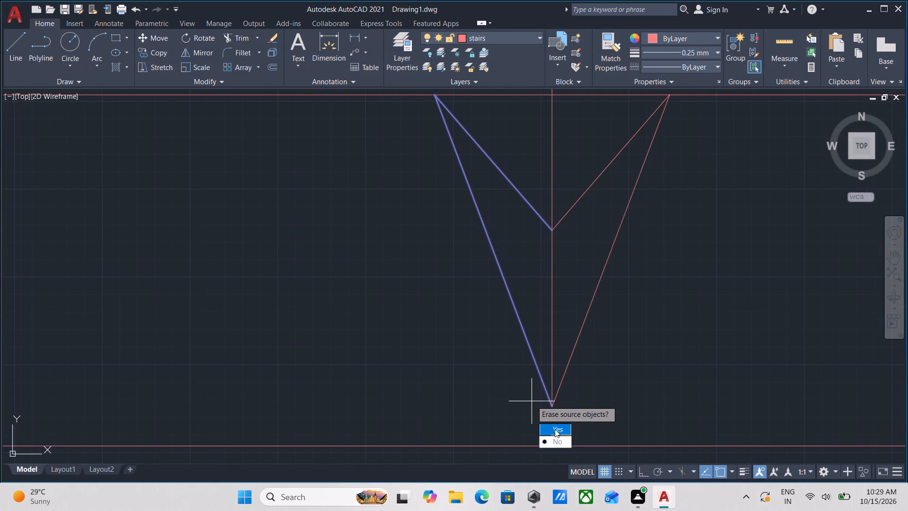
drag(558, 439, 499, 445)
Trim away the vertical line segment inside the arrowhead, between its notch and its tip.
scroll(536, 392, down, 1)
middle_drag(530, 392, 450, 407)
middle_drag(560, 351, 513, 395)
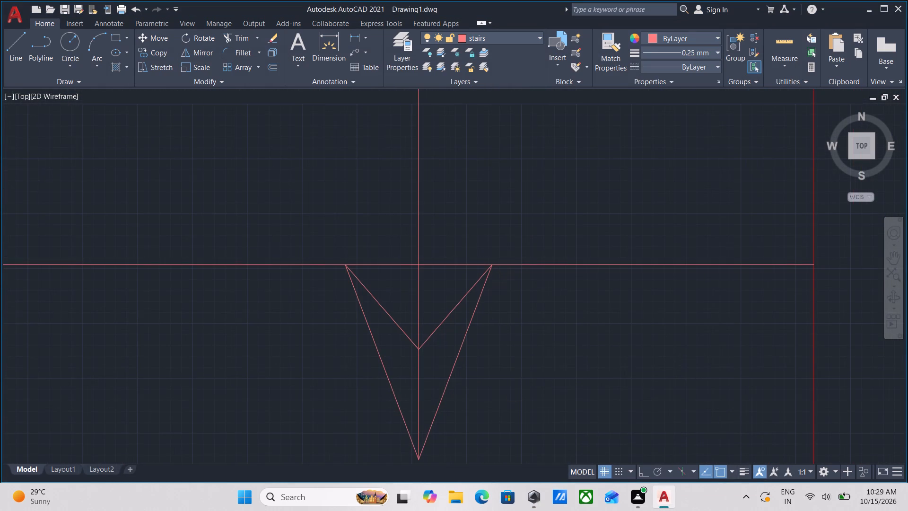
text(tr)
key(Return)
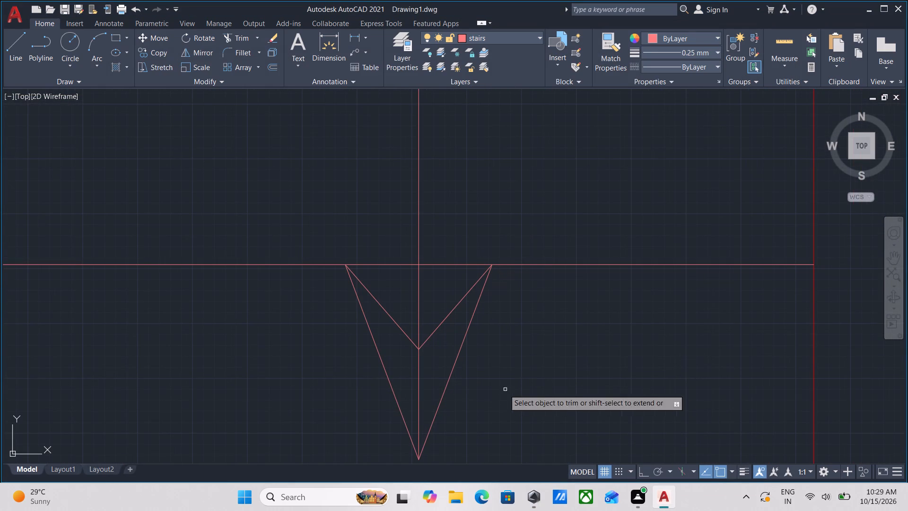
scroll(431, 396, up, 2)
click(422, 385)
click(382, 366)
scroll(532, 369, down, 3)
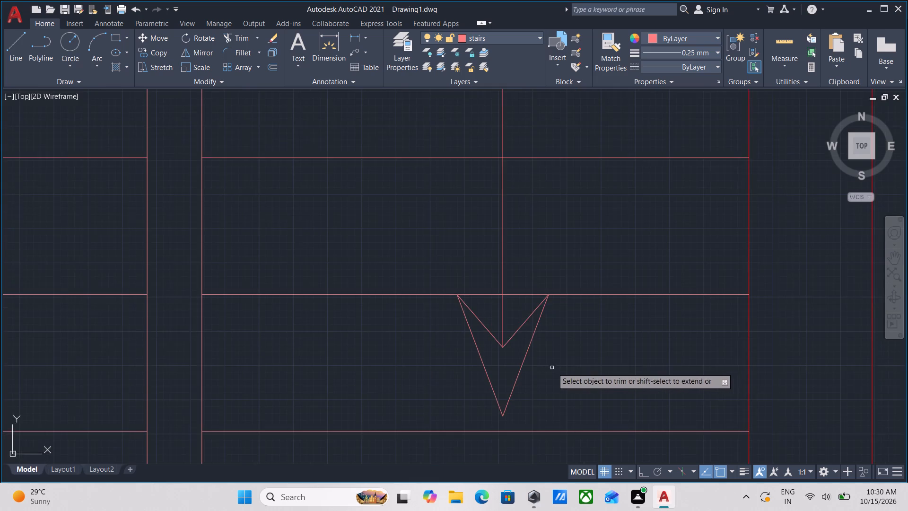
scroll(567, 363, down, 1)
middle_drag(567, 363, 578, 306)
scroll(586, 309, down, 2)
middle_drag(587, 309, 568, 342)
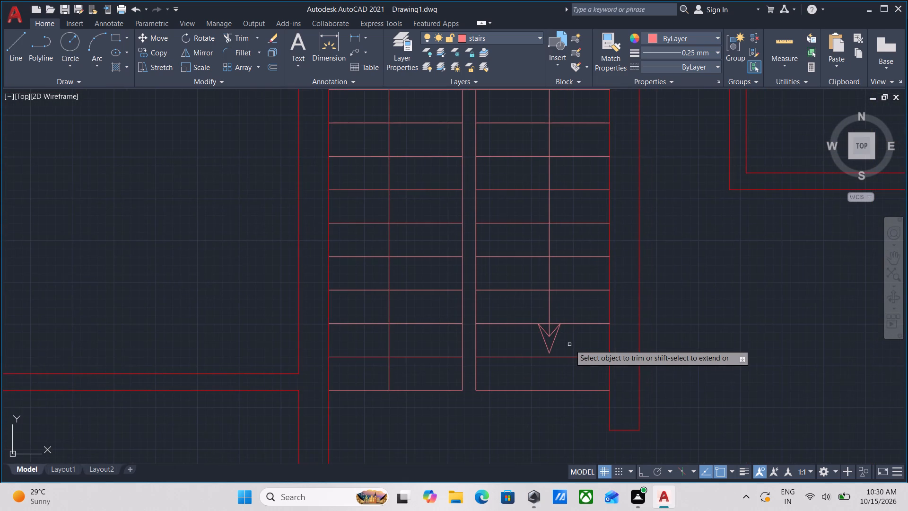
scroll(570, 344, down, 1)
key(Escape)
Examine the staircase arrow and the wall junctions across the floor plan for remaining clean-up.
scroll(569, 348, up, 3)
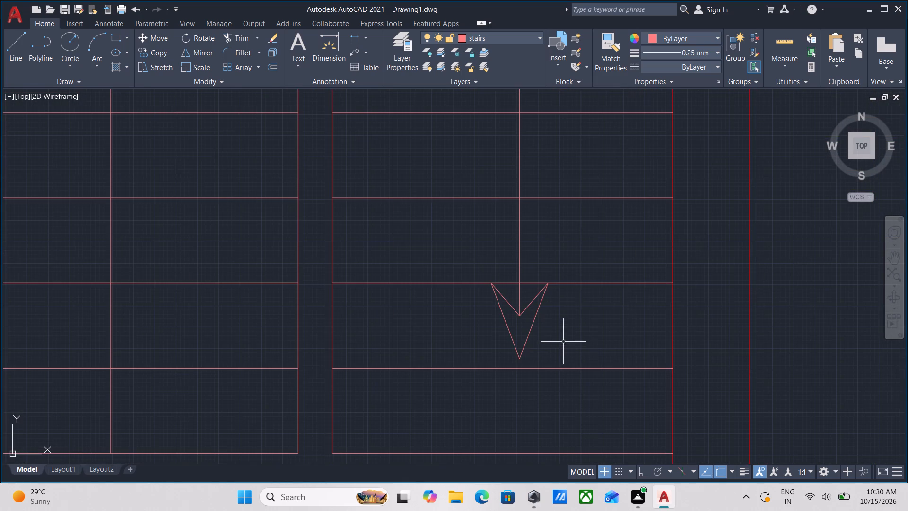
scroll(561, 335, down, 4)
scroll(530, 346, up, 2)
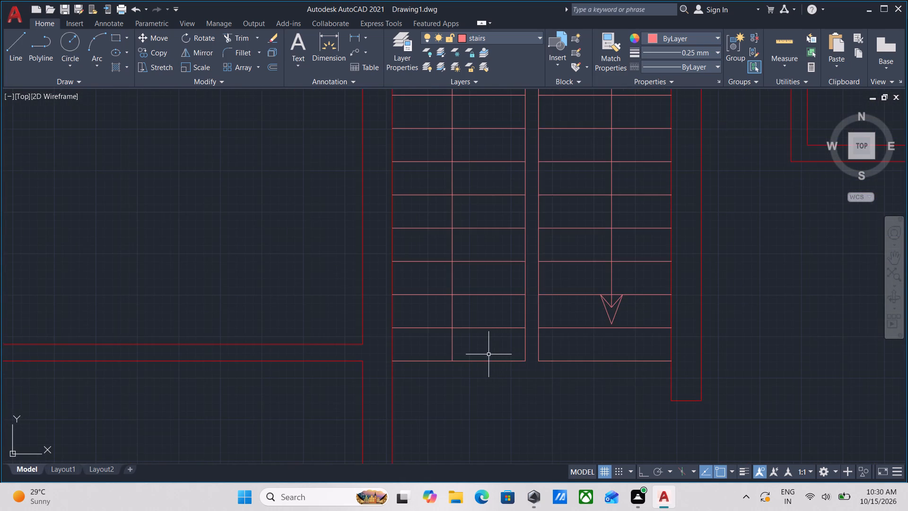
scroll(488, 355, down, 3)
middle_drag(514, 376, 537, 332)
middle_drag(578, 322, 578, 280)
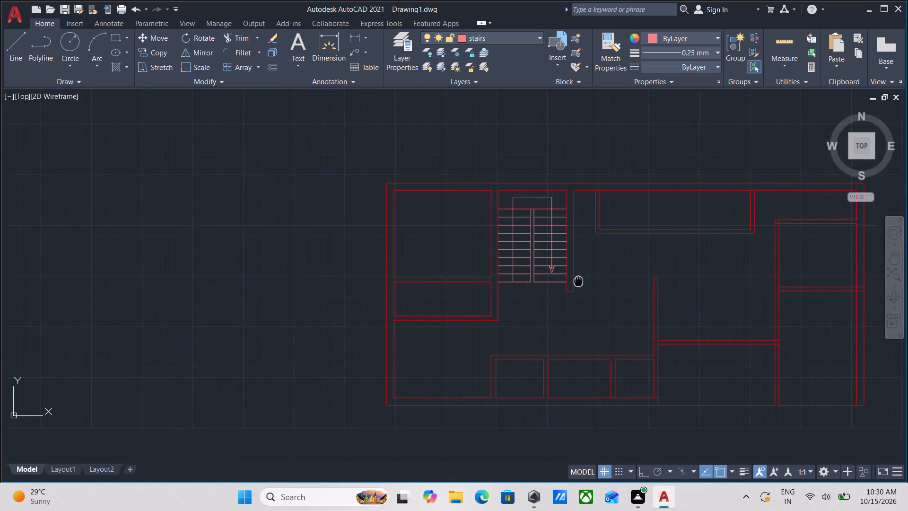
middle_drag(578, 280, 573, 265)
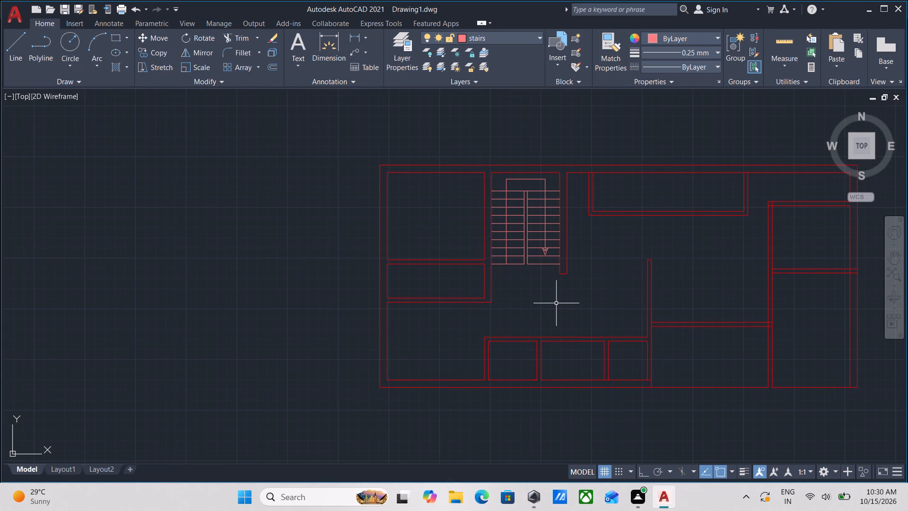
scroll(445, 316, up, 1)
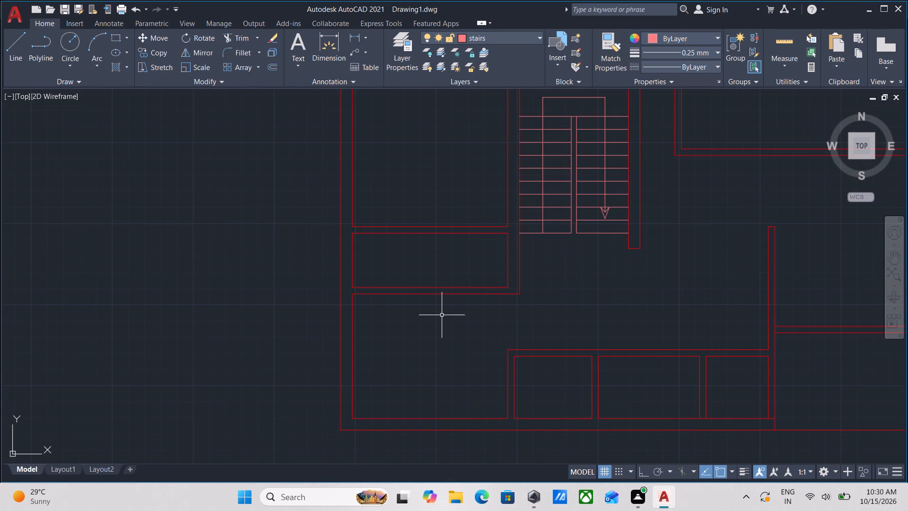
scroll(459, 329, down, 1)
middle_drag(455, 326, 449, 323)
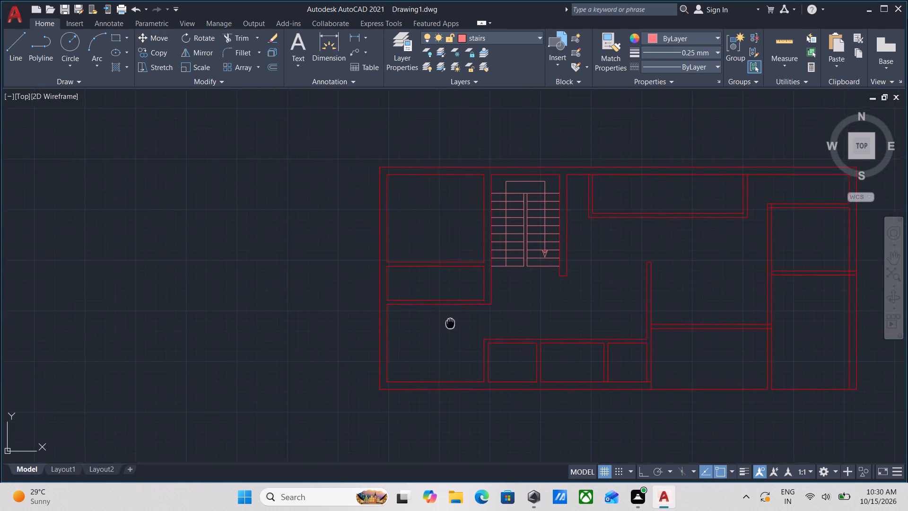
middle_drag(449, 323, 370, 265)
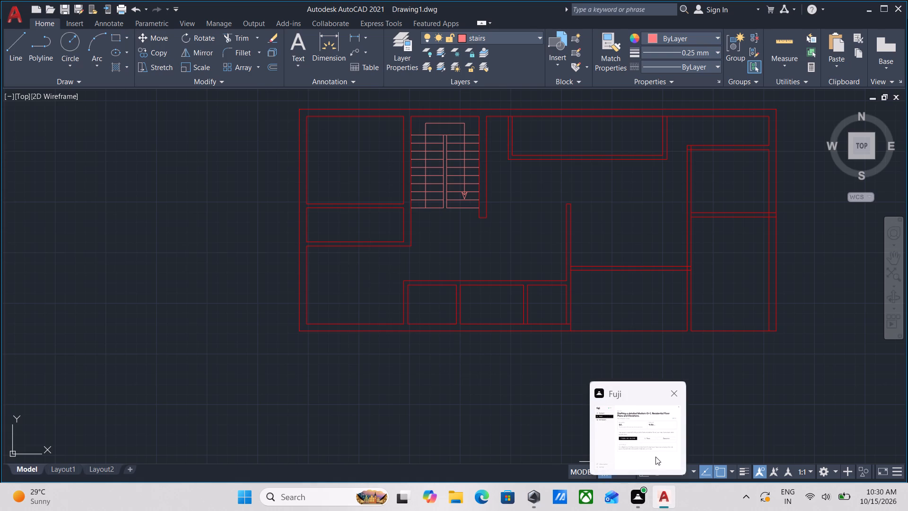
scroll(627, 323, down, 1)
middle_drag(608, 324, 433, 362)
scroll(401, 386, up, 2)
scroll(539, 292, up, 2)
scroll(534, 289, down, 1)
middle_drag(534, 290, 573, 368)
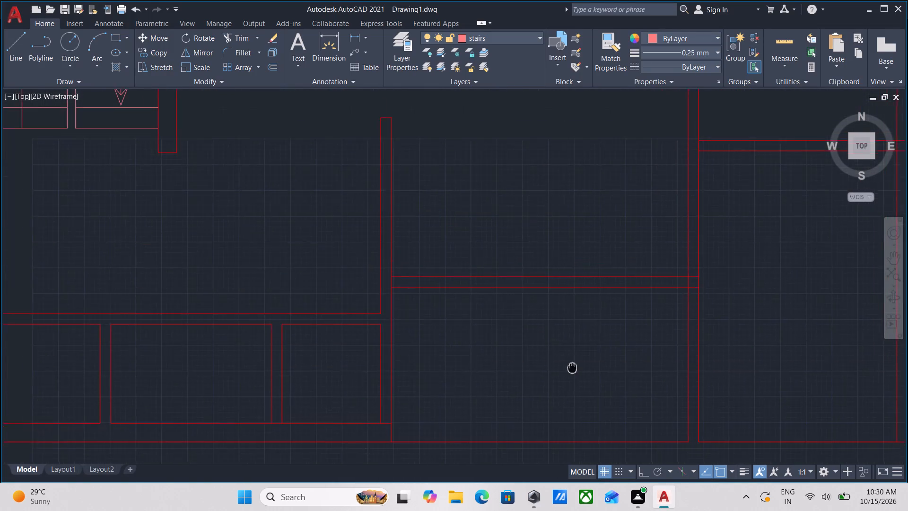
scroll(568, 368, down, 2)
middle_drag(568, 368, 564, 431)
scroll(413, 345, up, 2)
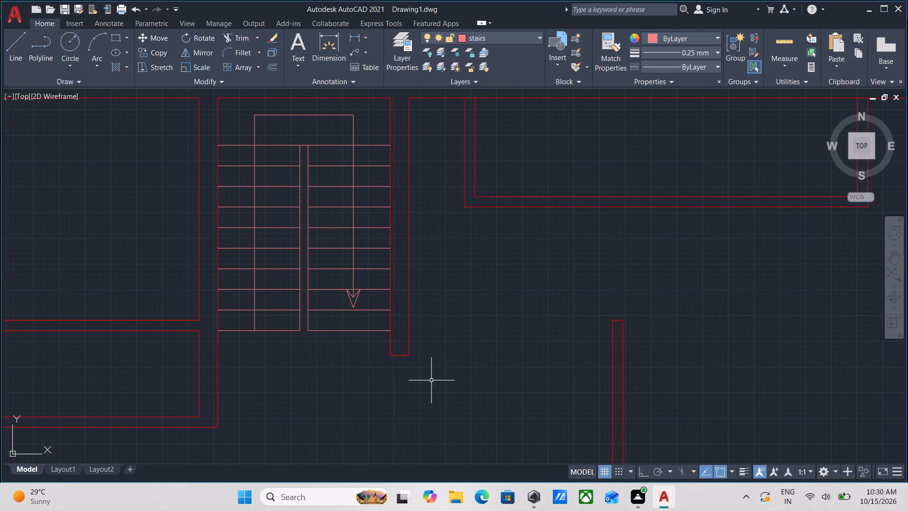
scroll(437, 371, down, 2)
middle_drag(485, 337, 340, 401)
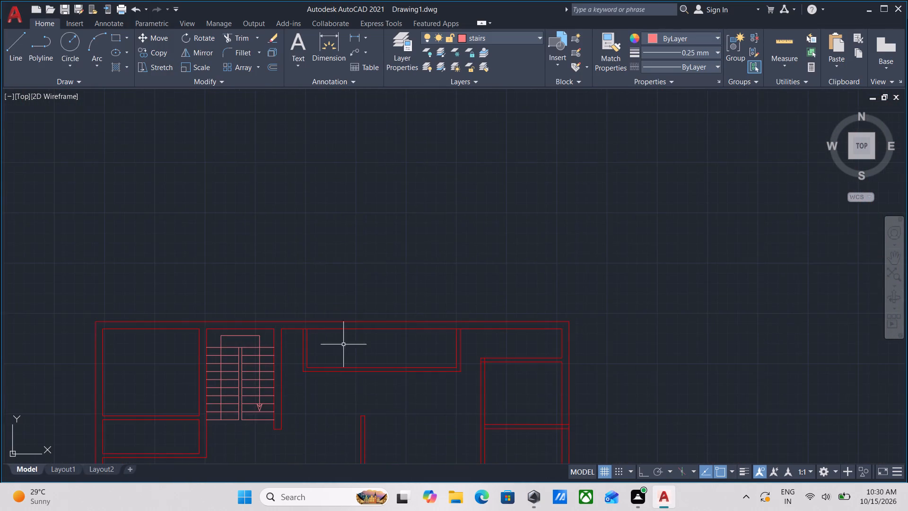
scroll(312, 333, up, 3)
scroll(402, 359, down, 1)
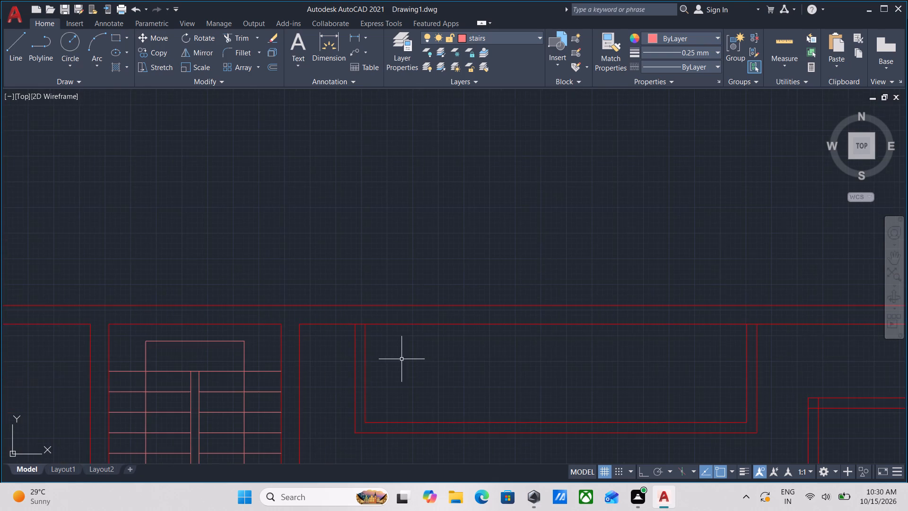
Trim the top outer wall's inner line where the left wall of the upper middle recess joins it.
middle_drag(403, 358, 418, 343)
text(tr)
key(Return)
scroll(403, 326, up, 2)
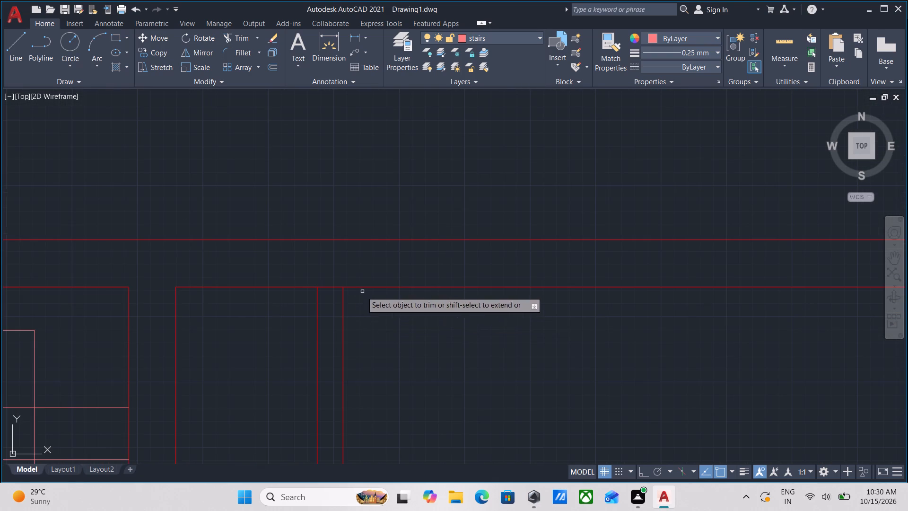
click(330, 301)
click(334, 270)
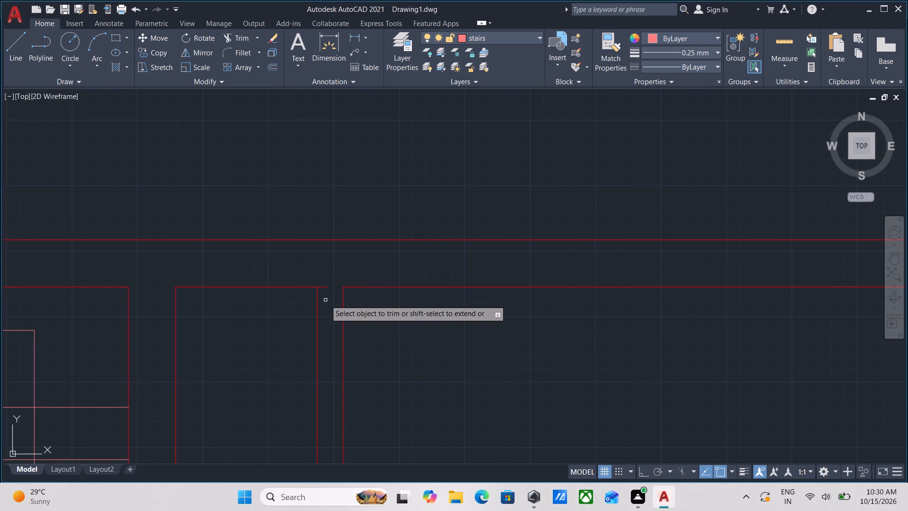
click(329, 296)
click(316, 273)
Trim the top outer wall's inner line where the right wall of the upper middle recess joins it.
scroll(443, 356, down, 4)
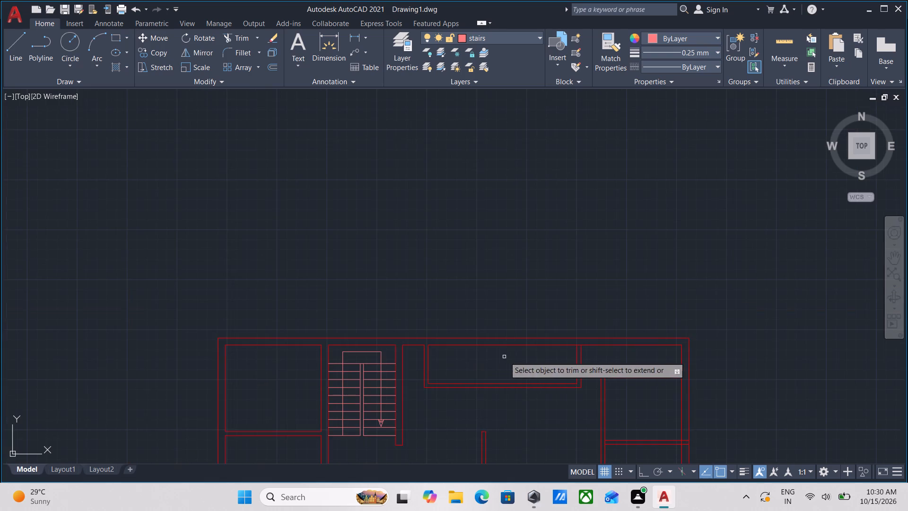
middle_drag(505, 357, 394, 345)
scroll(394, 345, down, 1)
scroll(494, 346, up, 2)
scroll(451, 357, up, 4)
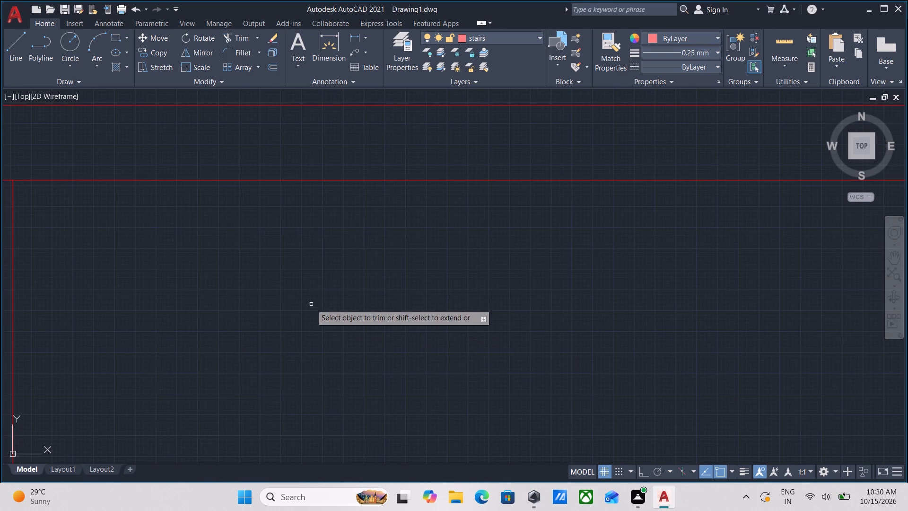
middle_drag(357, 313, 642, 340)
middle_drag(527, 328, 604, 384)
click(348, 274)
click(348, 236)
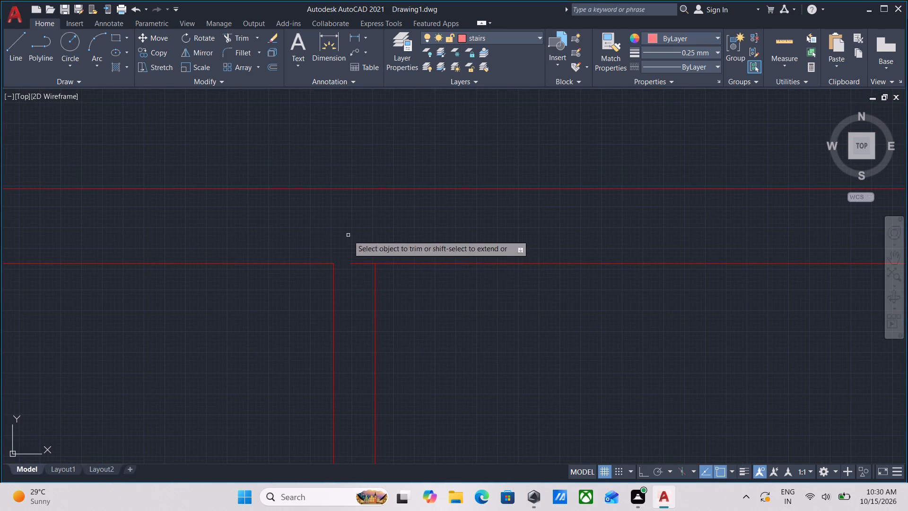
click(358, 277)
click(367, 238)
Trim the overlapping vertical and horizontal wall segments at the upper-left corner of the upper right room.
scroll(418, 311, down, 5)
scroll(497, 344, down, 1)
middle_drag(496, 344, 494, 343)
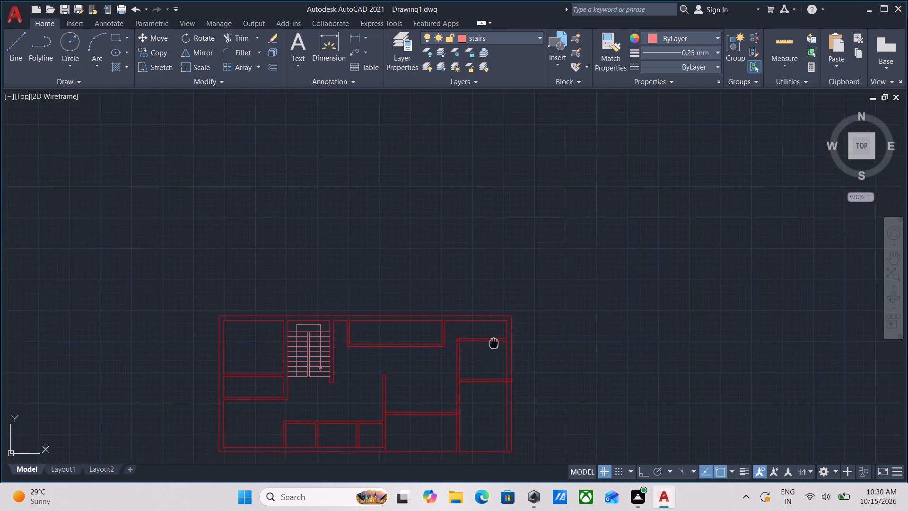
middle_drag(494, 343, 486, 300)
scroll(468, 296, up, 3)
scroll(421, 301, up, 2)
click(381, 287)
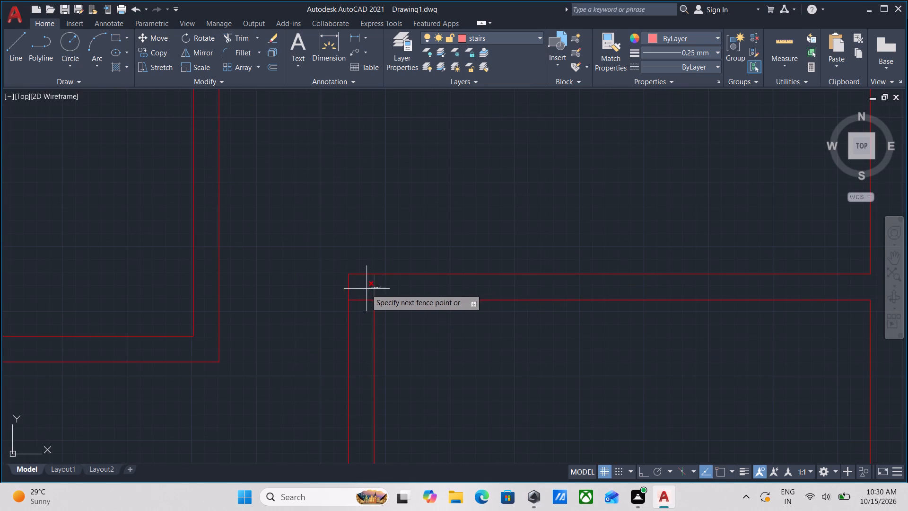
click(363, 289)
click(357, 291)
click(358, 327)
scroll(358, 326, down, 3)
scroll(415, 362, down, 2)
middle_drag(414, 360, 413, 360)
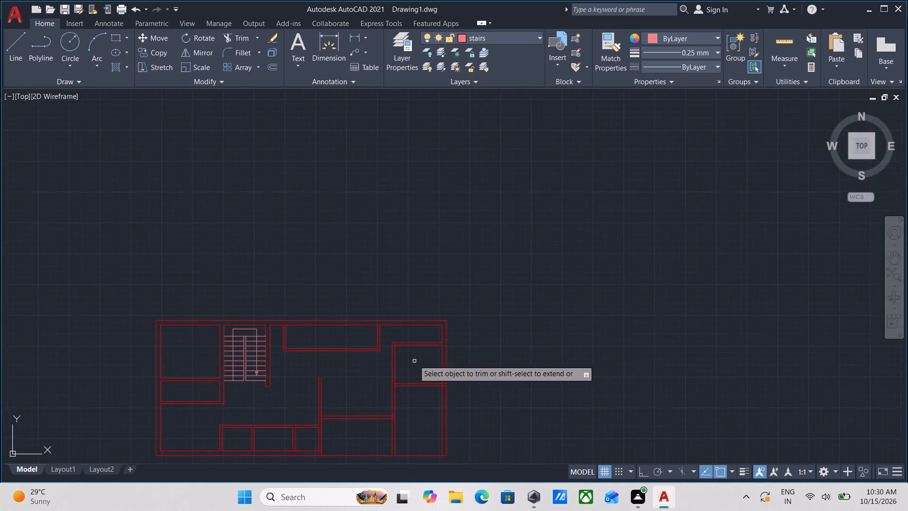
Trim the vertical wall's inner line where the wall between the two right-hand rooms joins it.
middle_drag(413, 360, 412, 288)
scroll(378, 309, up, 5)
click(415, 321)
click(488, 327)
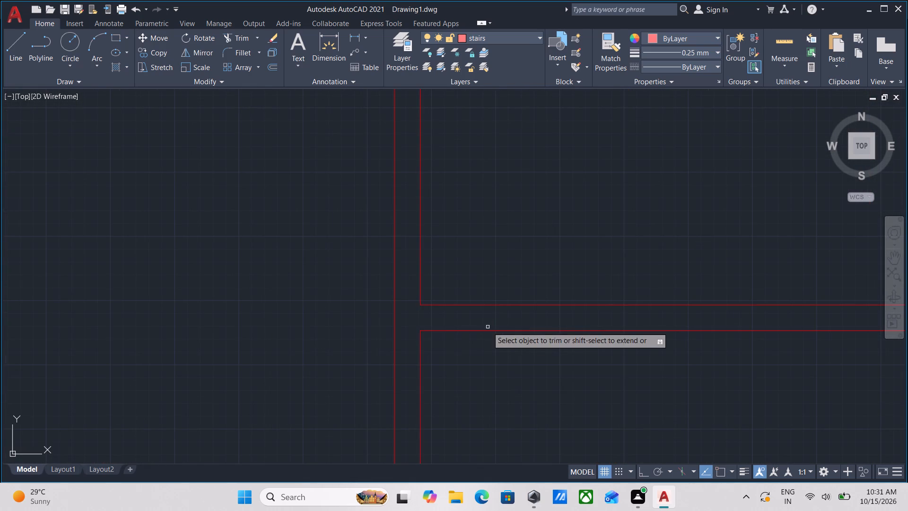
Trim the overrunning lines of the wall between the two right-hand rooms and open the right outer wall's inner line at that junction.
scroll(494, 321, down, 3)
middle_drag(533, 347, 491, 340)
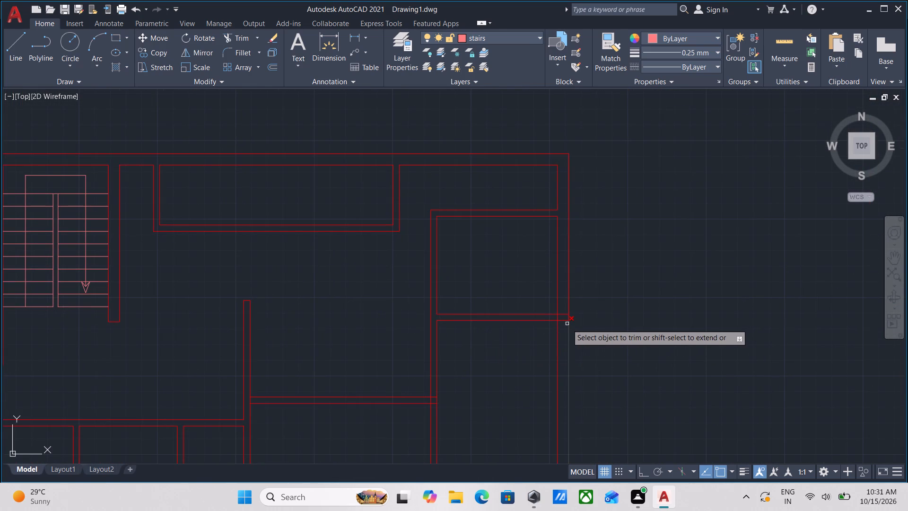
scroll(566, 329, up, 3)
drag(561, 325, 561, 320)
click(558, 232)
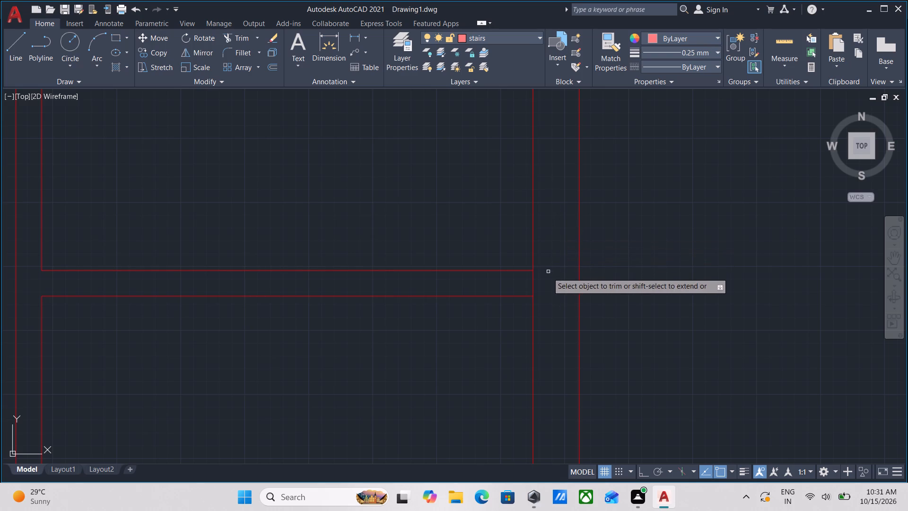
click(543, 283)
click(491, 286)
scroll(477, 320, down, 5)
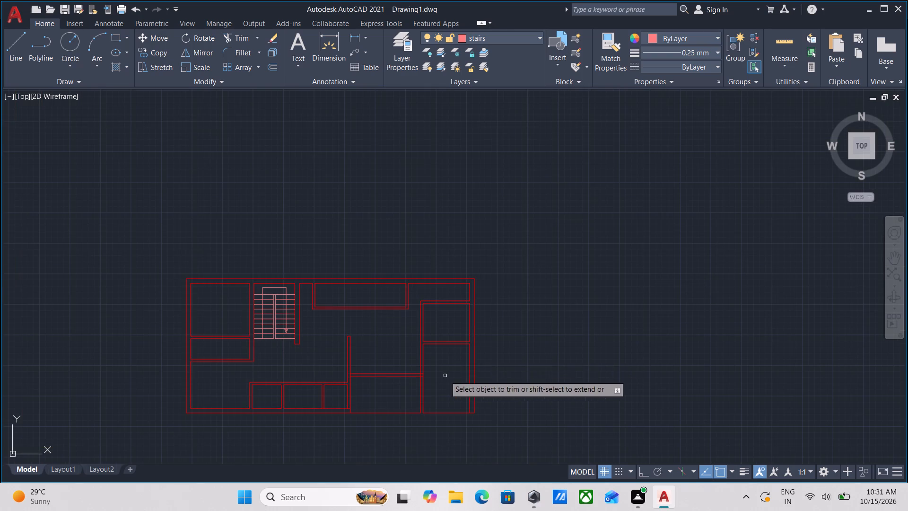
middle_drag(445, 376, 448, 344)
key(Escape)
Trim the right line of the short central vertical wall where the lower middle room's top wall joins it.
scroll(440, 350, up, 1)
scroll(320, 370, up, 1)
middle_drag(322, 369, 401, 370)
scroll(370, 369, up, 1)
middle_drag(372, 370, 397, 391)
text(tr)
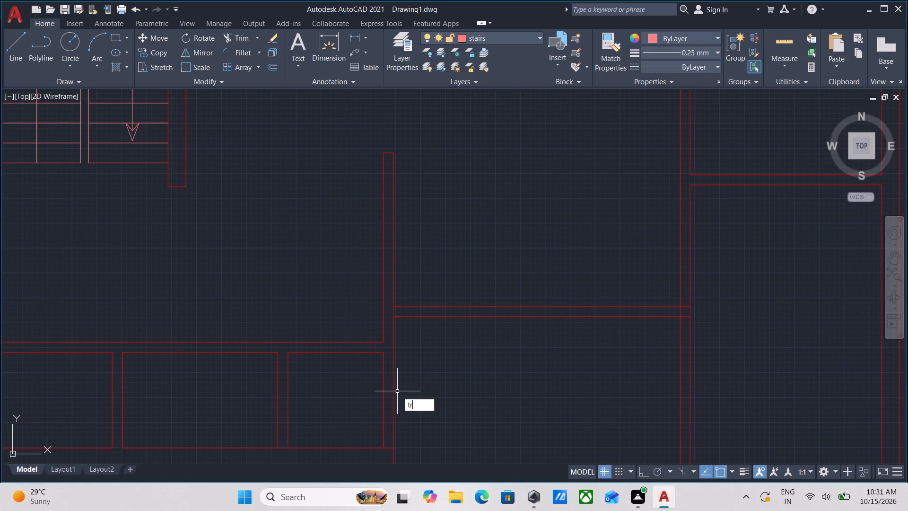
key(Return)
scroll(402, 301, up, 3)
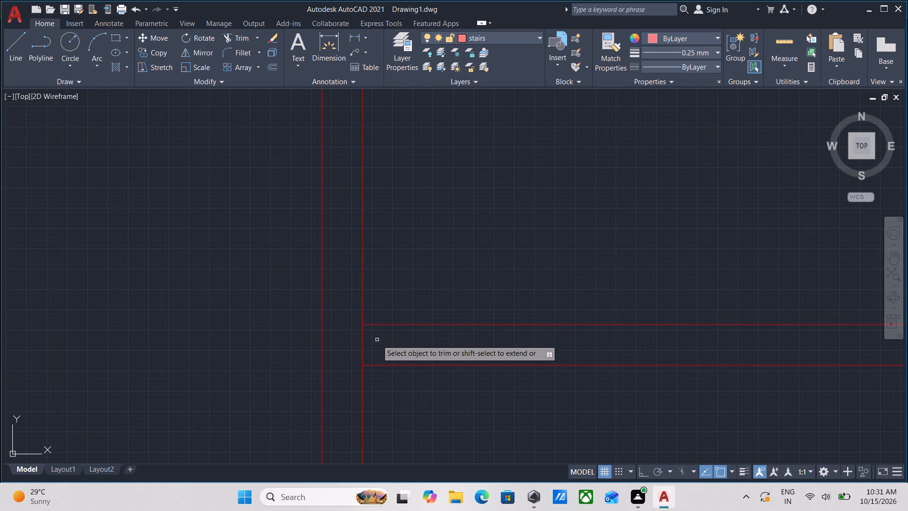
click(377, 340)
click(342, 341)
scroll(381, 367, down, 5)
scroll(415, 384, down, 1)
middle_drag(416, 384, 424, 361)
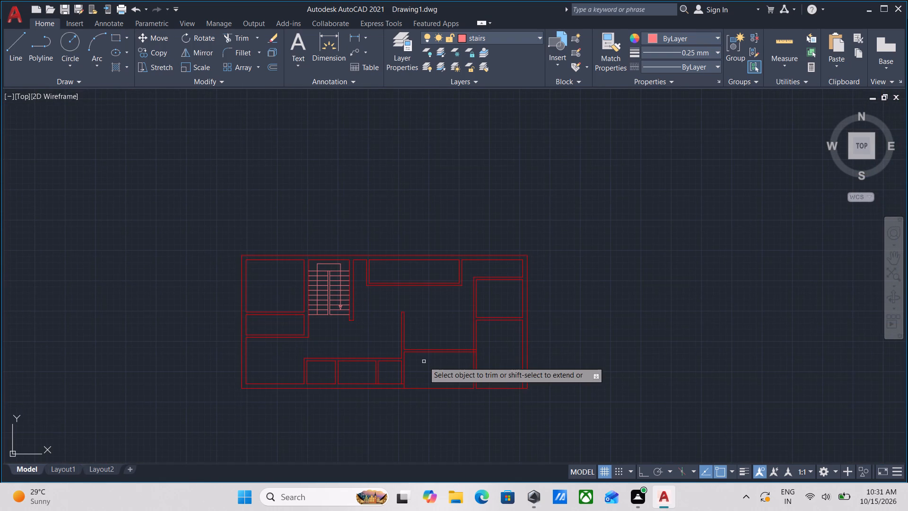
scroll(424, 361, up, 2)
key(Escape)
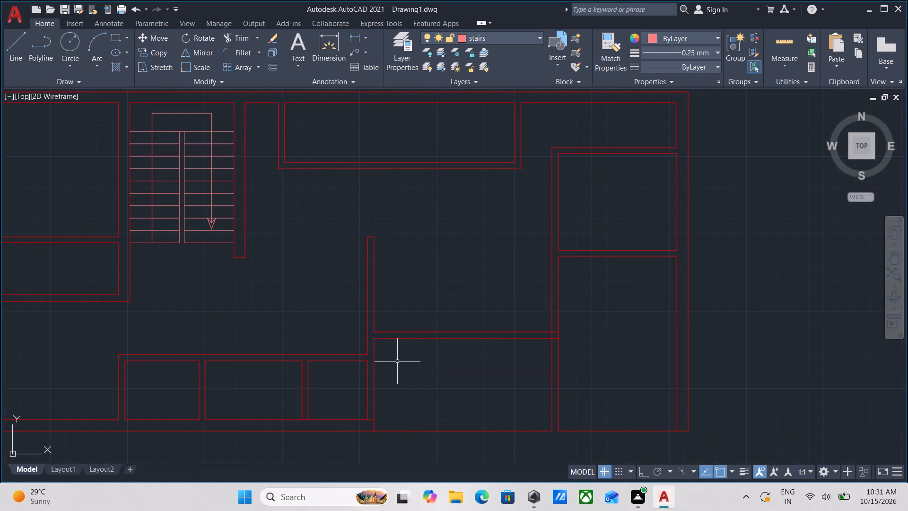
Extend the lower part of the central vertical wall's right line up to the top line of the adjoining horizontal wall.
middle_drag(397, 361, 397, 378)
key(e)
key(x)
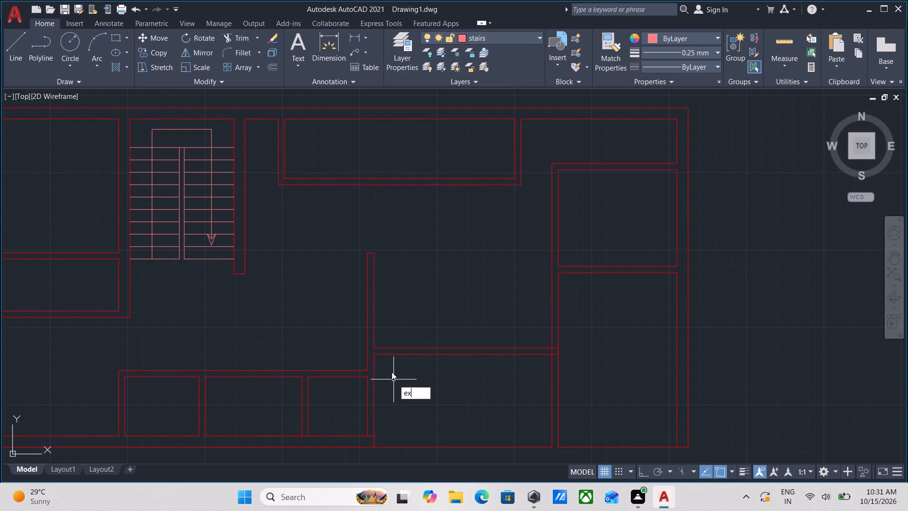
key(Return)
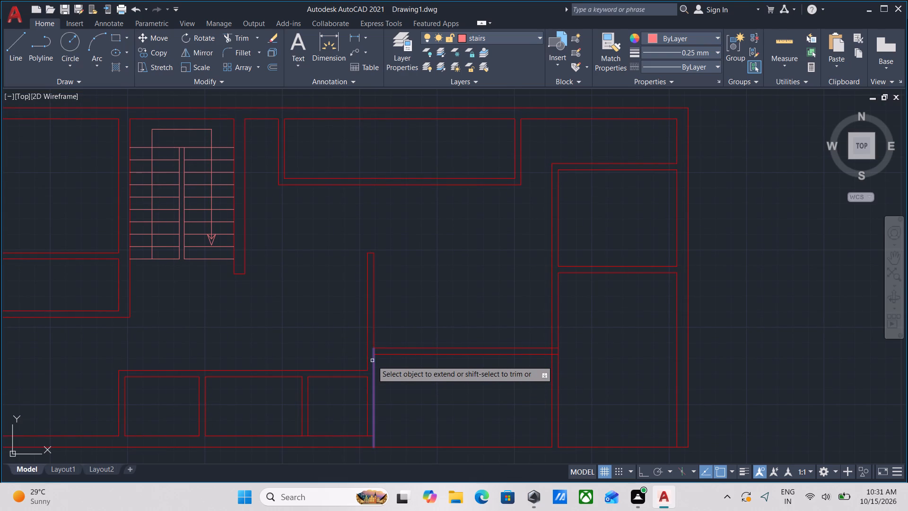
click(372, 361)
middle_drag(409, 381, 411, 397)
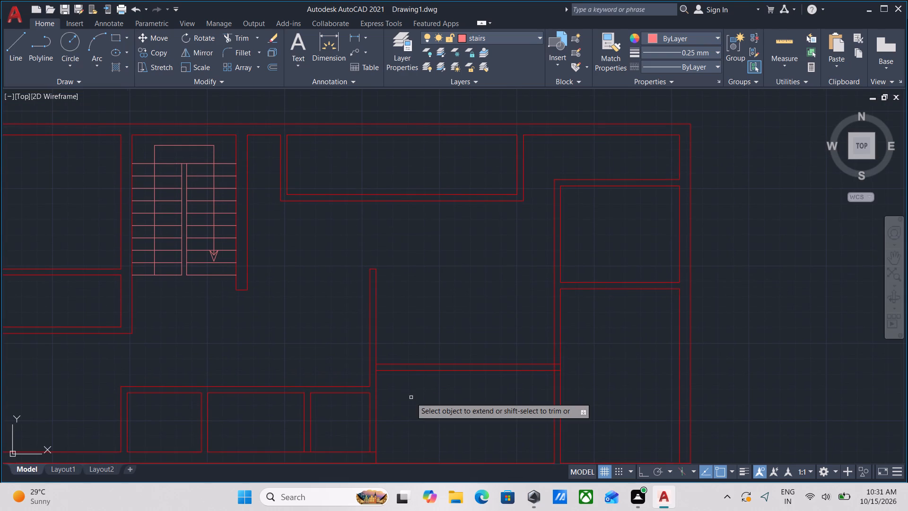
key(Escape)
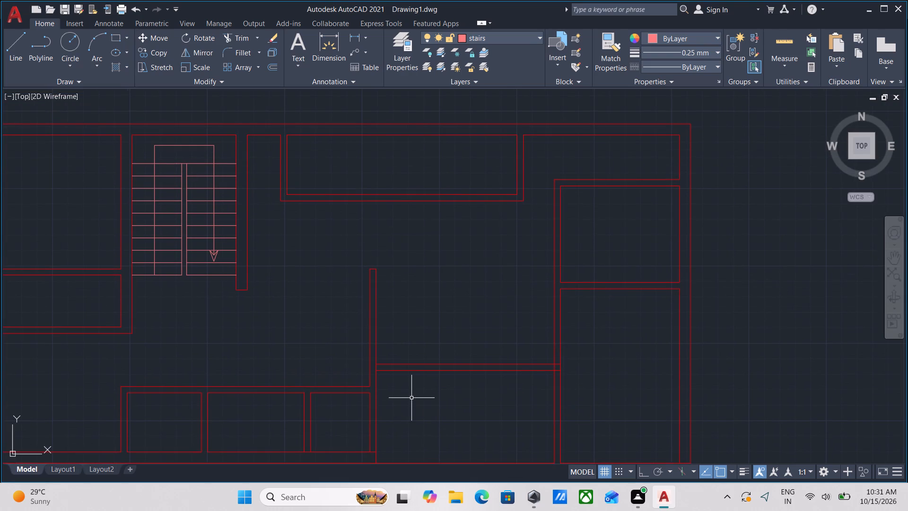
Trim the overlapping wall lines where the lower middle room's top wall meets the lower right room's left wall.
scroll(541, 366, up, 2)
middle_drag(605, 377, 547, 352)
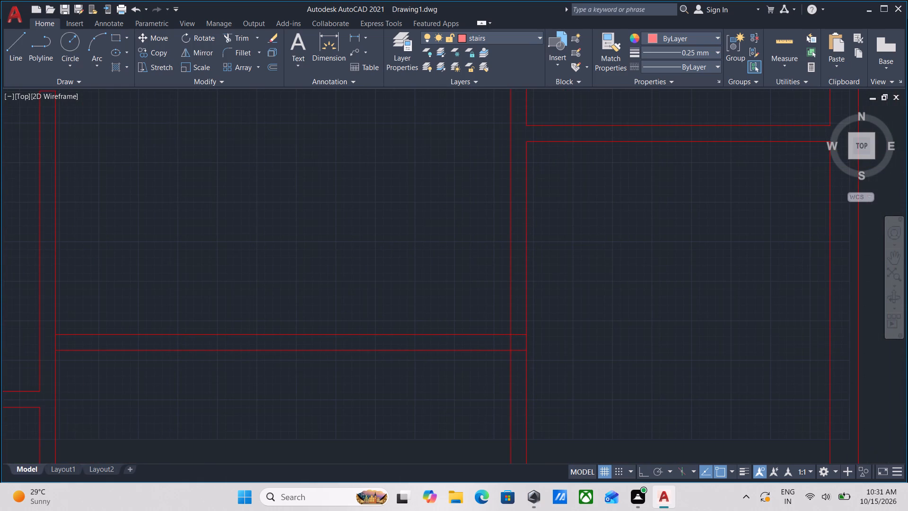
text(tr)
key(Return)
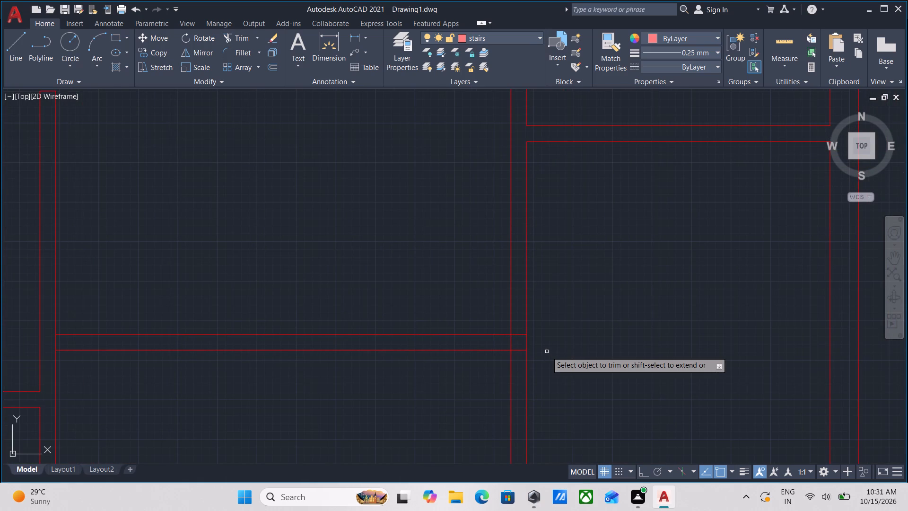
scroll(513, 393, up, 1)
click(524, 339)
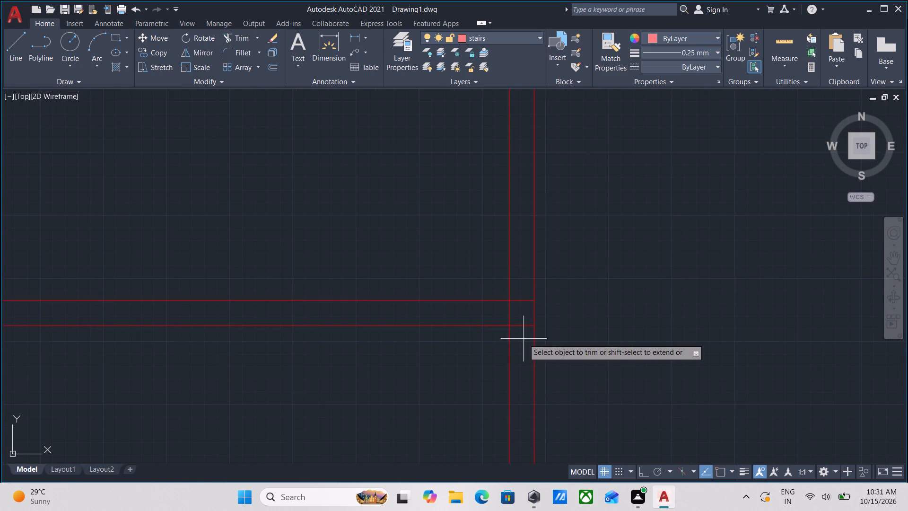
click(520, 270)
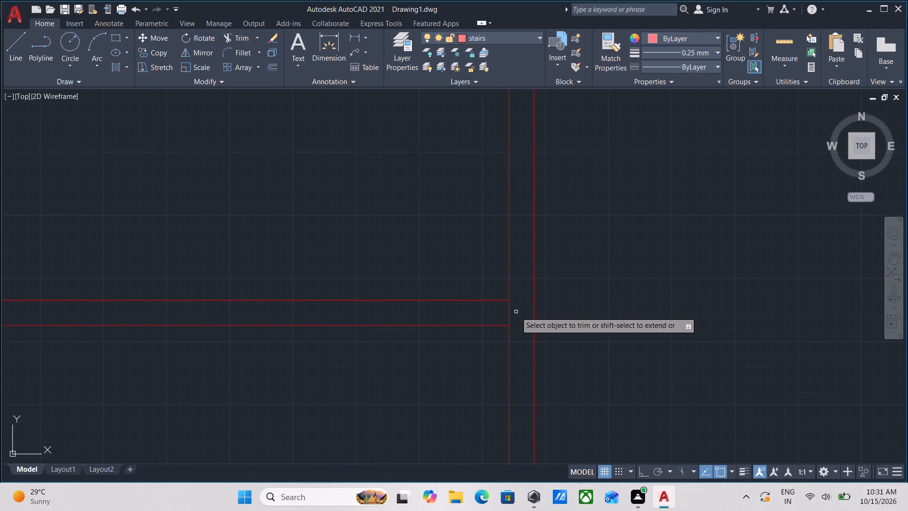
click(516, 312)
click(465, 312)
key(Escape)
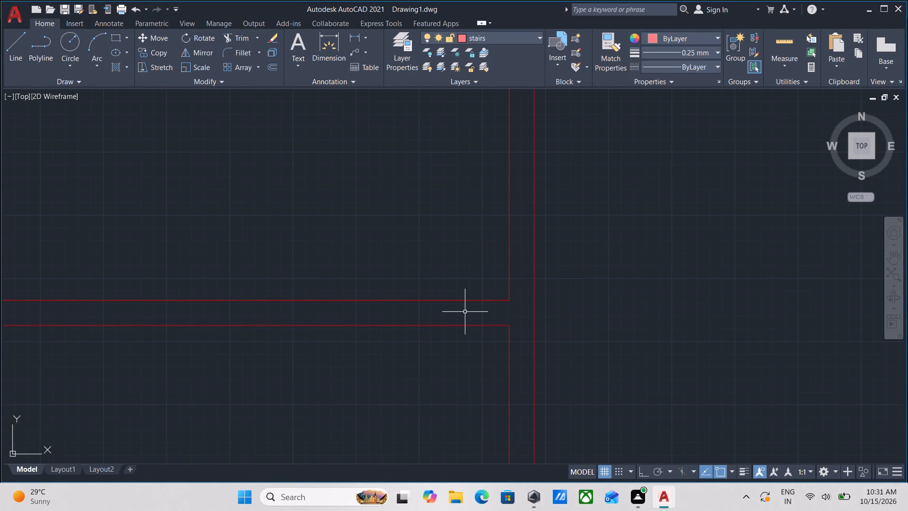
Extend the bottom outer wall line across the gap beneath the wall between the lower middle and lower right rooms.
scroll(465, 312, down, 3)
scroll(436, 358, down, 1)
middle_drag(436, 358, 469, 341)
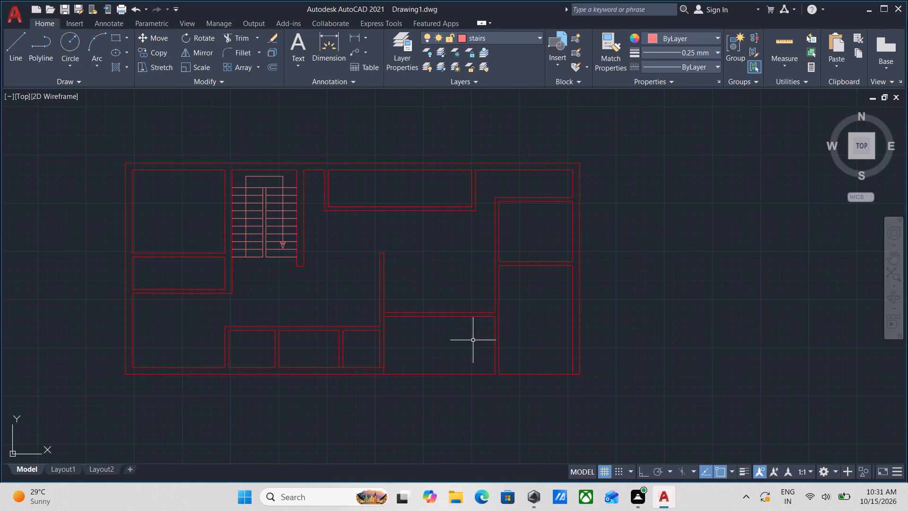
scroll(493, 405, up, 2)
scroll(482, 345, up, 1)
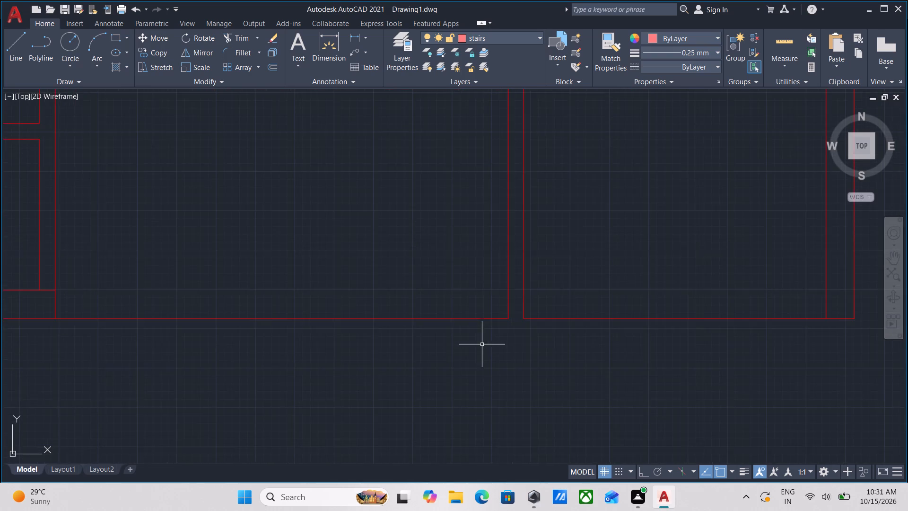
middle_drag(482, 344, 466, 374)
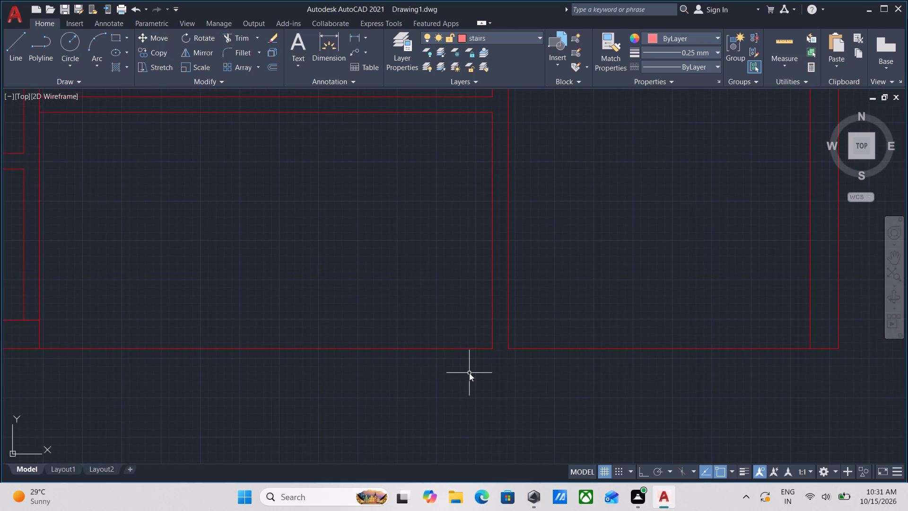
key(e)
key(x)
key(Return)
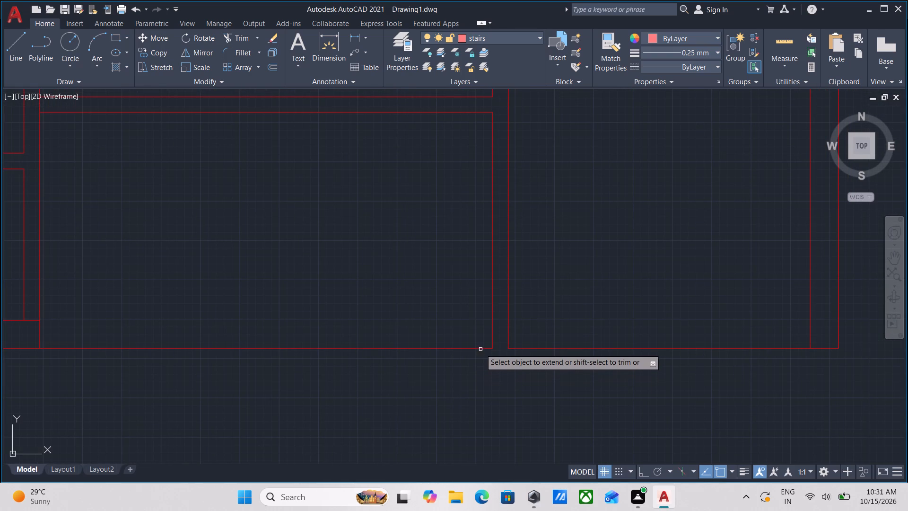
click(481, 348)
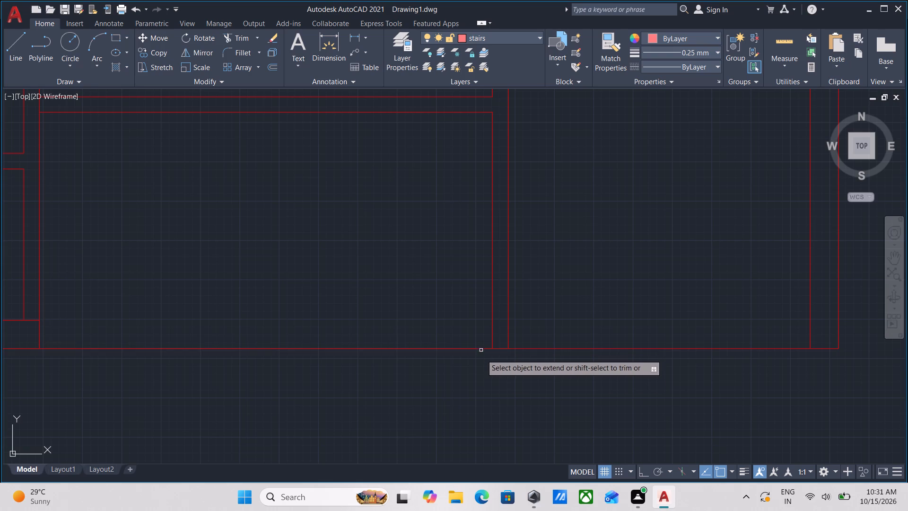
scroll(463, 399, down, 1)
middle_drag(475, 398, 529, 381)
middle_drag(427, 411, 480, 396)
scroll(480, 396, down, 1)
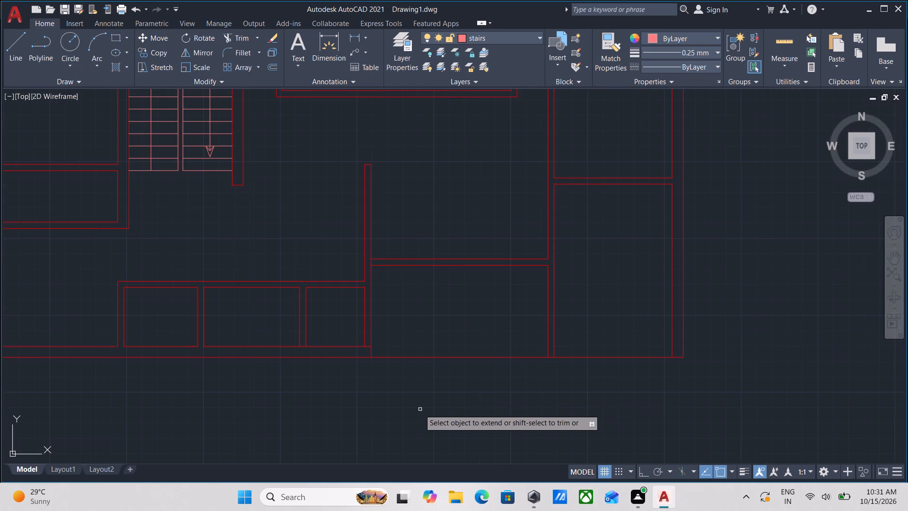
key(Escape)
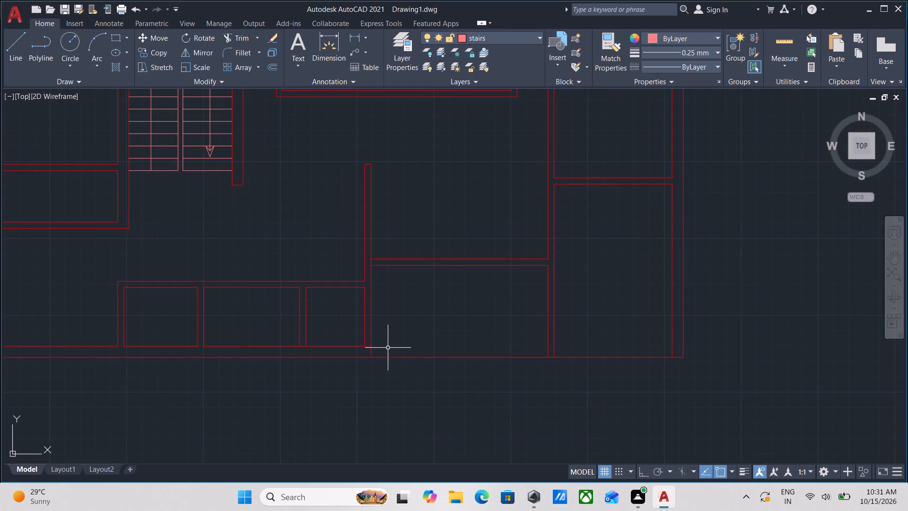
Examine the wall junctions across the whole floor plan for remaining clean-up.
middle_drag(387, 309, 429, 371)
middle_drag(268, 313, 358, 314)
scroll(296, 313, down, 2)
scroll(297, 315, up, 2)
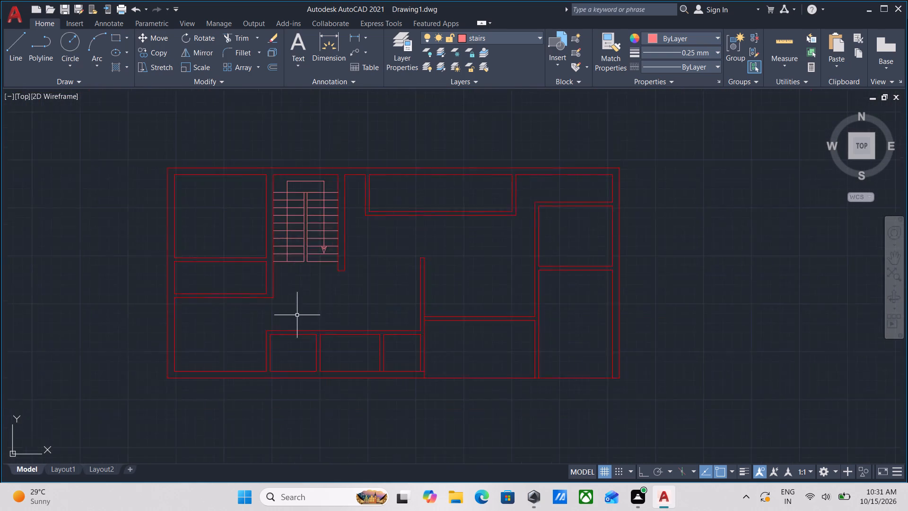
middle_drag(298, 314, 380, 327)
middle_drag(241, 348, 301, 326)
middle_drag(276, 347, 314, 320)
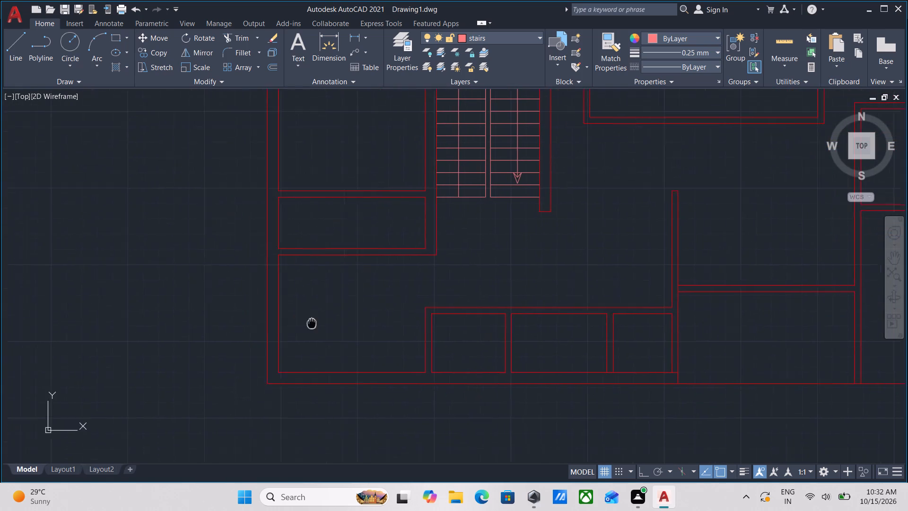
middle_drag(314, 320, 319, 317)
middle_drag(307, 330, 235, 375)
middle_drag(322, 331, 231, 397)
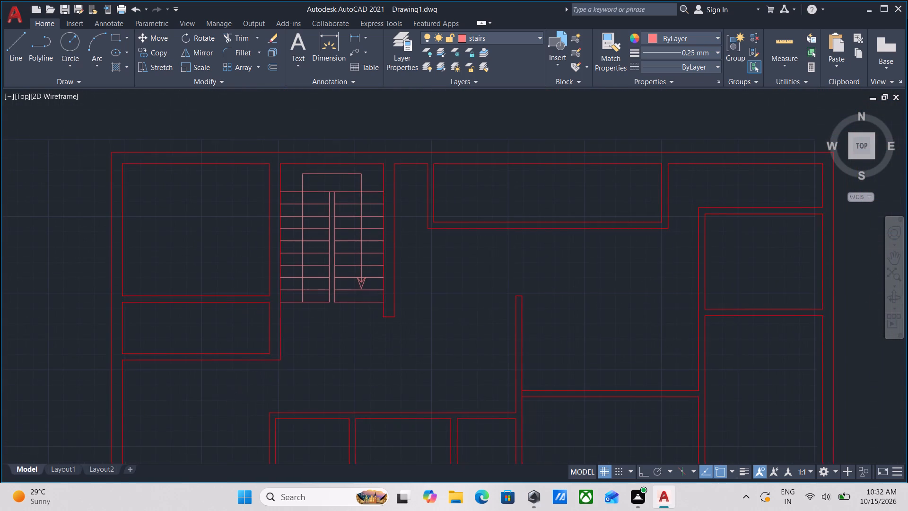
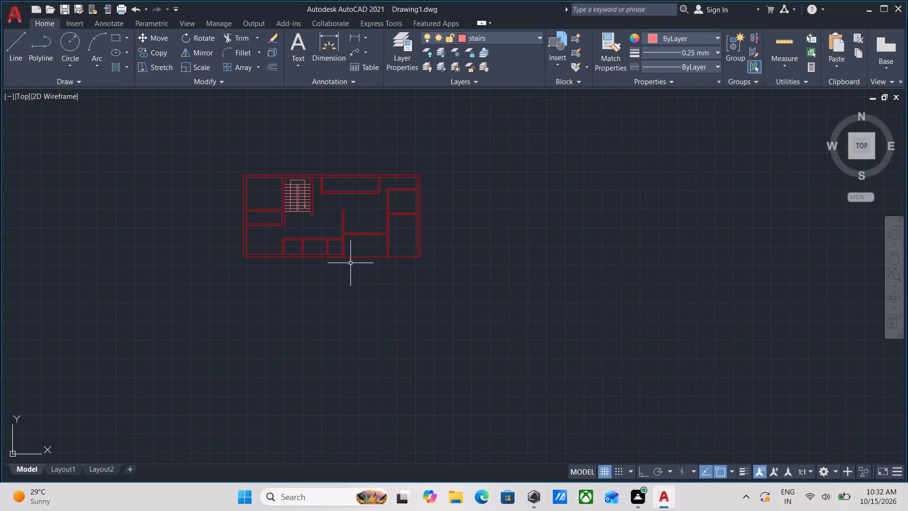
Examine the floor plan's room layout around the staircase and the adjoining rooms.
scroll(351, 262, up, 3)
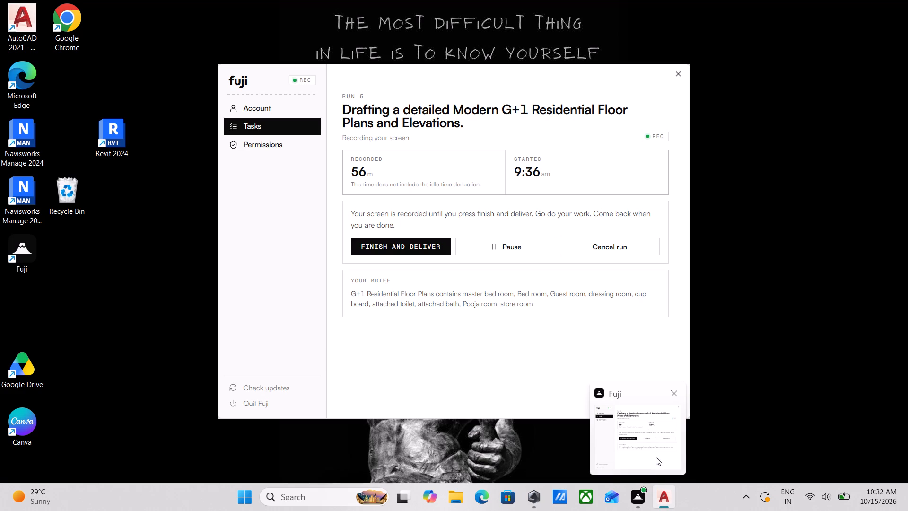
scroll(437, 343, down, 2)
scroll(392, 362, down, 1)
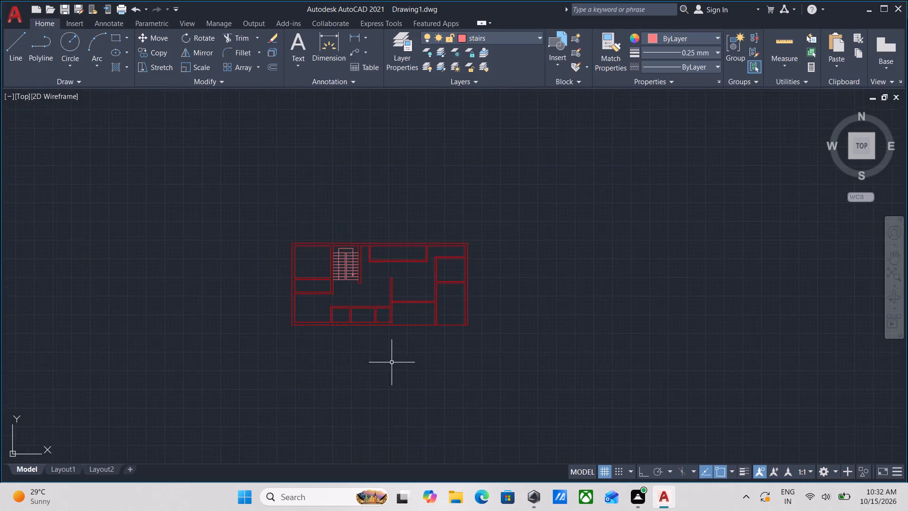
middle_drag(392, 362, 465, 381)
scroll(456, 298, up, 3)
middle_drag(373, 307, 473, 303)
scroll(454, 358, down, 1)
middle_drag(454, 355, 472, 333)
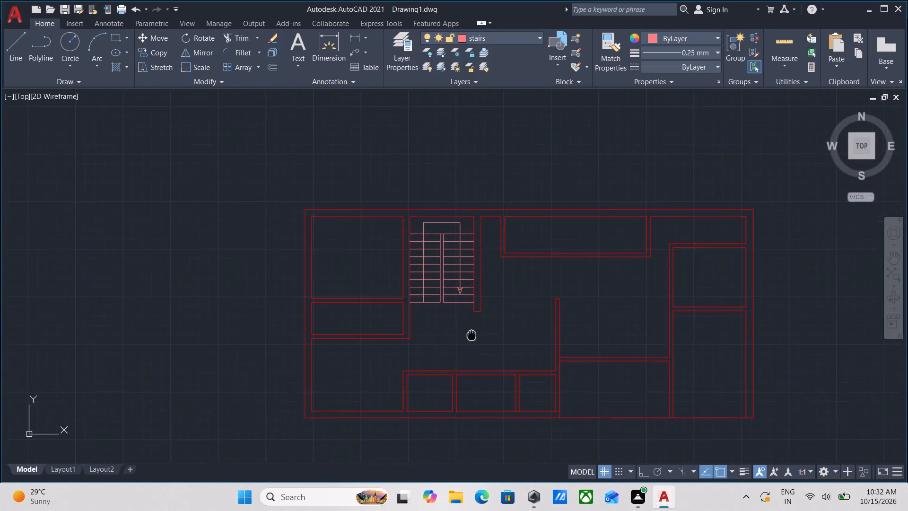
middle_drag(472, 333, 484, 308)
scroll(484, 356, up, 2)
scroll(329, 347, down, 1)
middle_drag(329, 347, 356, 323)
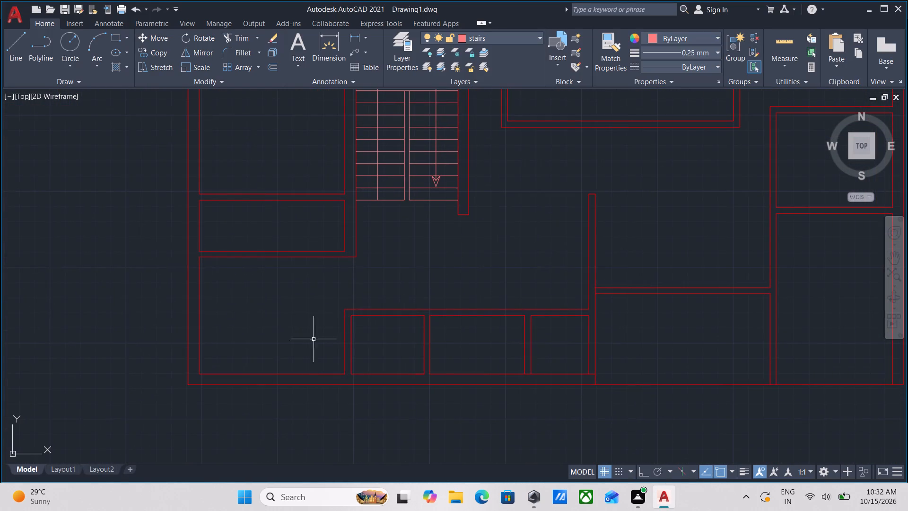
middle_drag(287, 338, 287, 366)
middle_drag(287, 366, 287, 382)
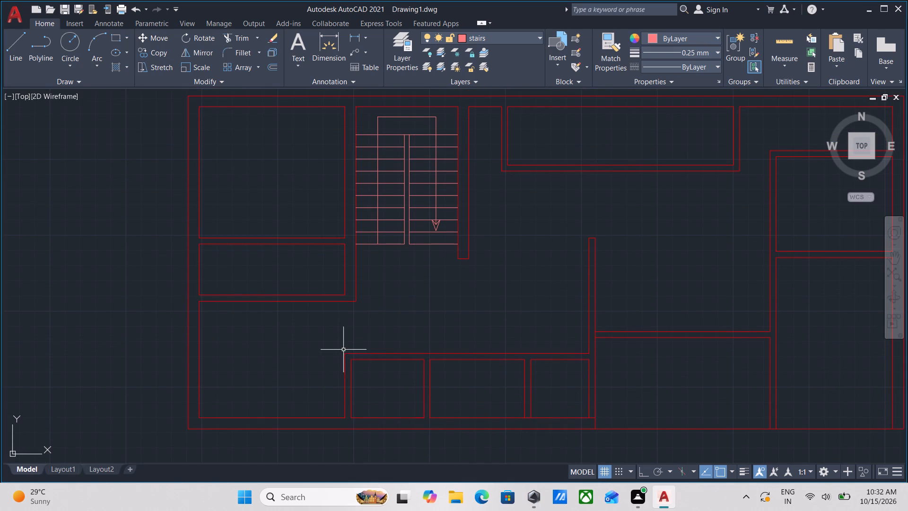
On the Walls layer, draw a line across the wall thickness at the lower inner corner of the narrow room beside the stairs.
middle_drag(341, 348, 339, 382)
scroll(320, 362, up, 2)
middle_drag(321, 359, 323, 379)
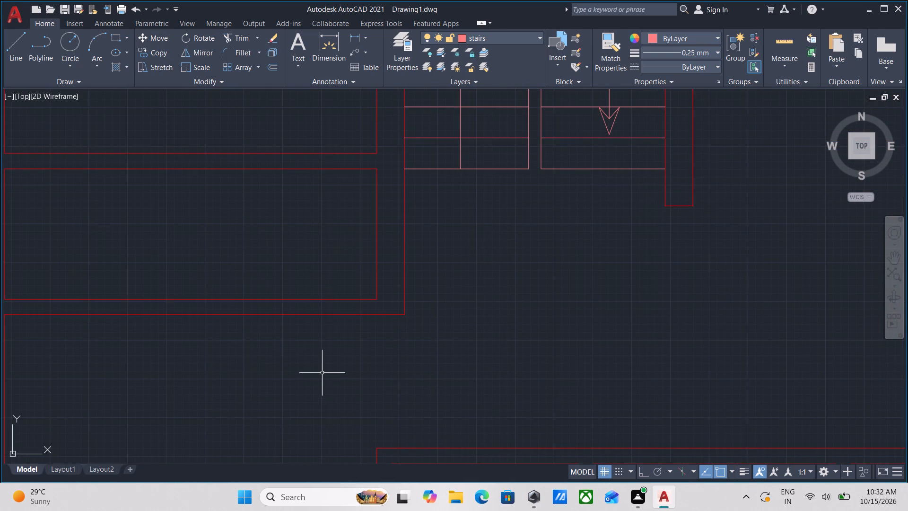
key(l)
key(Return)
scroll(385, 286, up, 2)
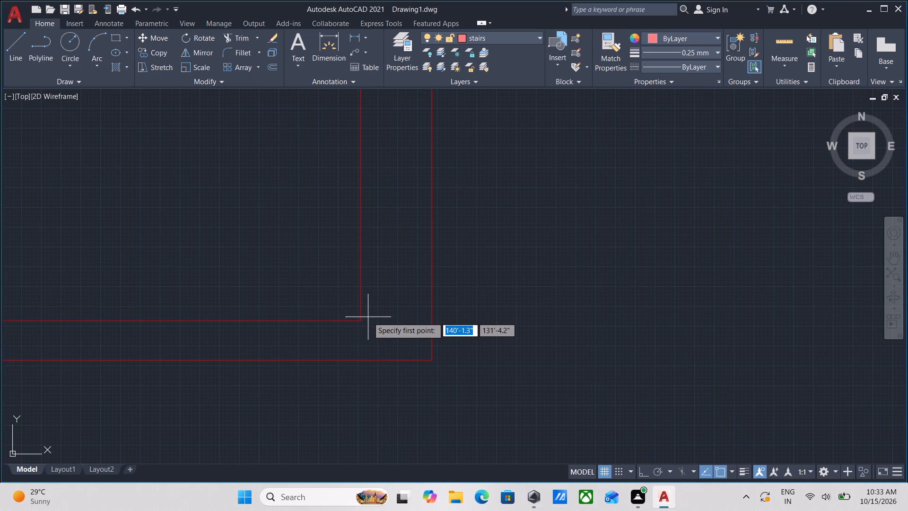
click(505, 33)
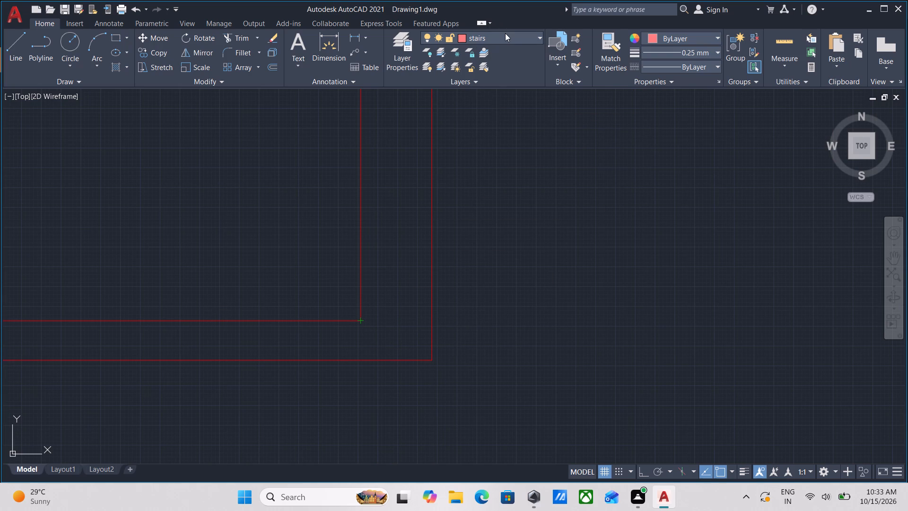
click(498, 96)
scroll(439, 236, down, 1)
middle_drag(408, 252, 362, 283)
click(345, 320)
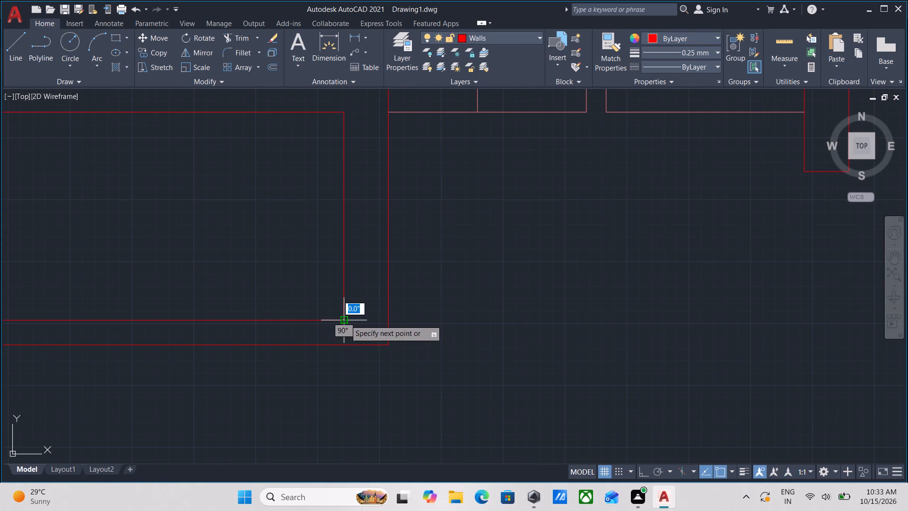
click(392, 318)
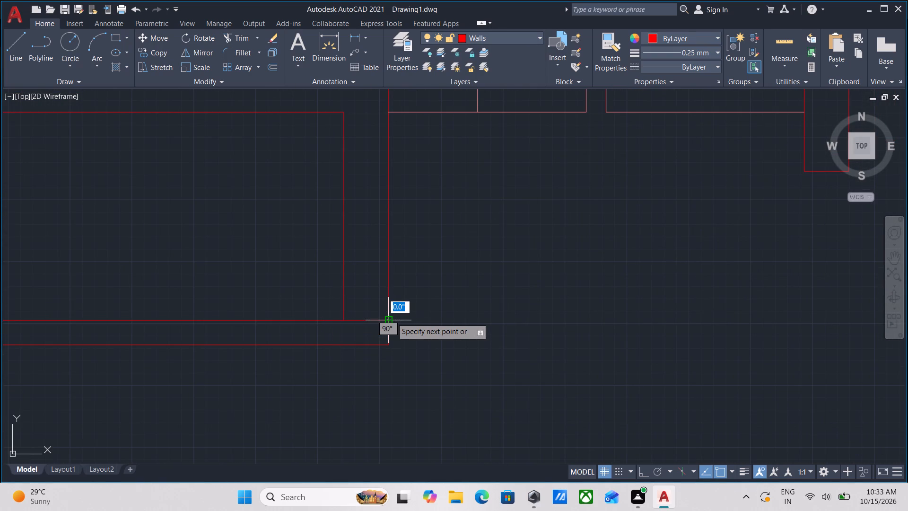
key(Escape)
Offset the short wall-crossing line 2' upward along the wall between the narrow room and the stair area.
click(373, 329)
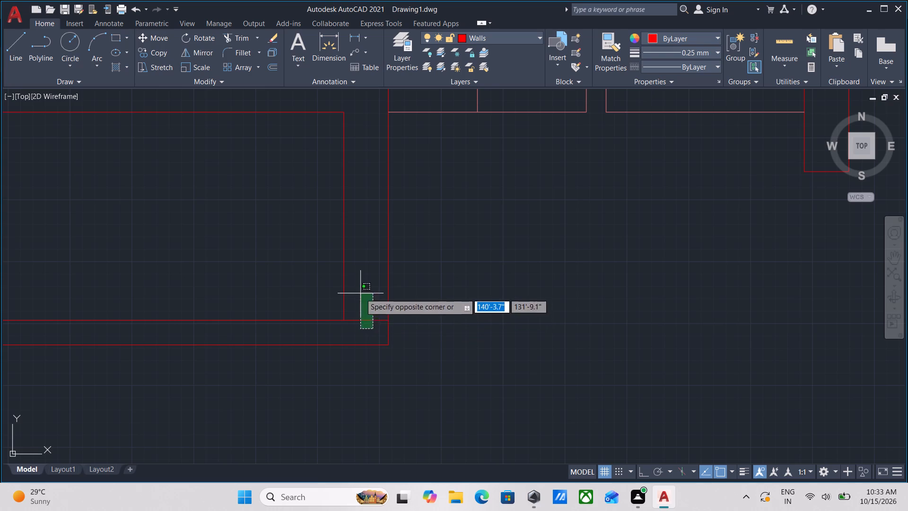
click(360, 293)
key(o)
key(Return)
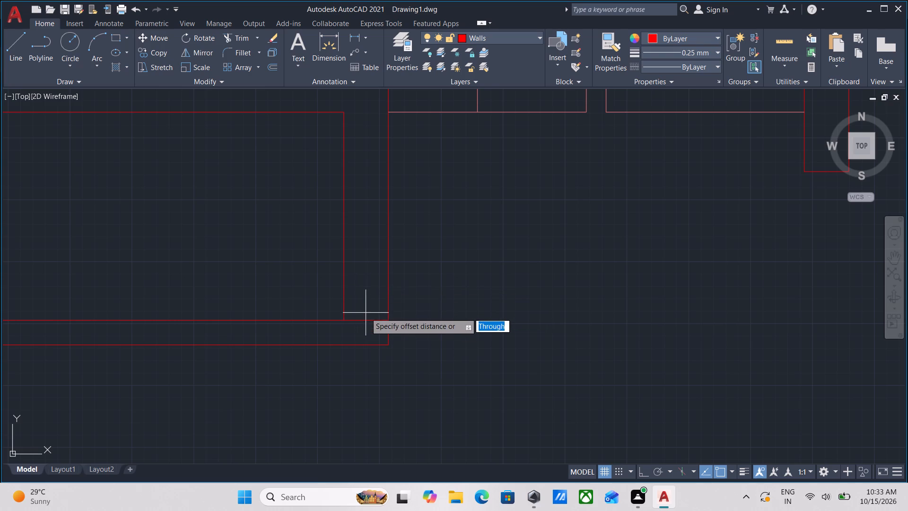
click(367, 317)
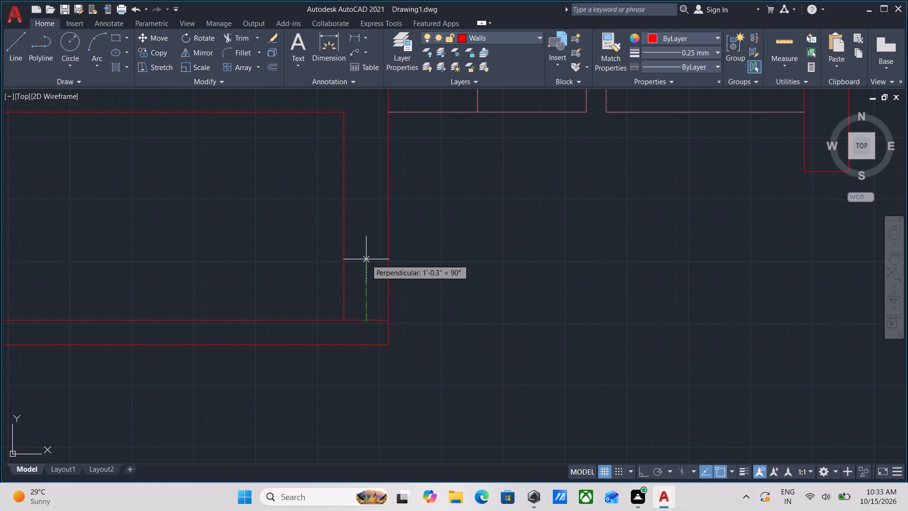
key(F8)
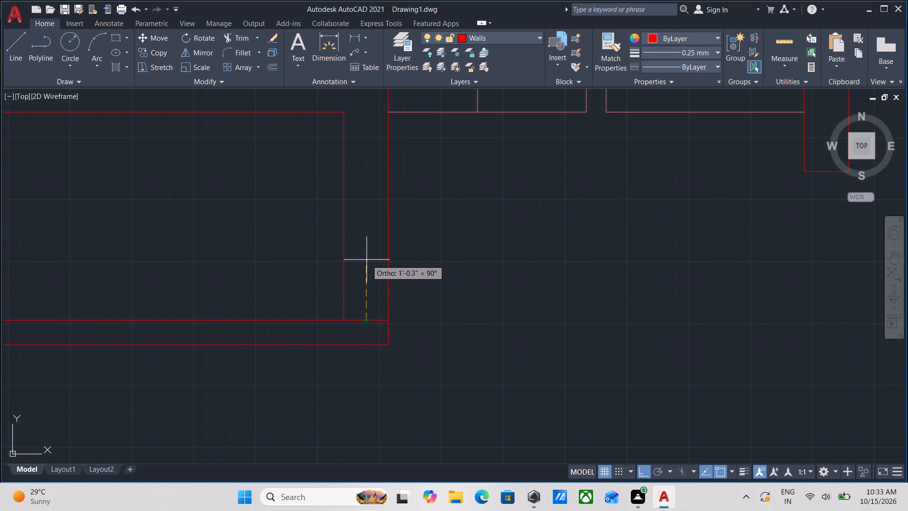
click(364, 271)
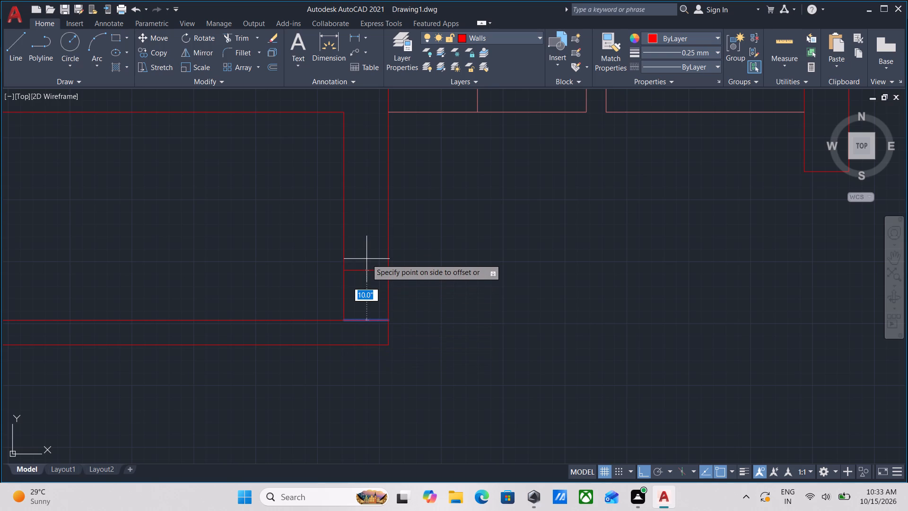
text(2')
key(Return)
scroll(398, 246, down, 2)
middle_drag(411, 245, 406, 284)
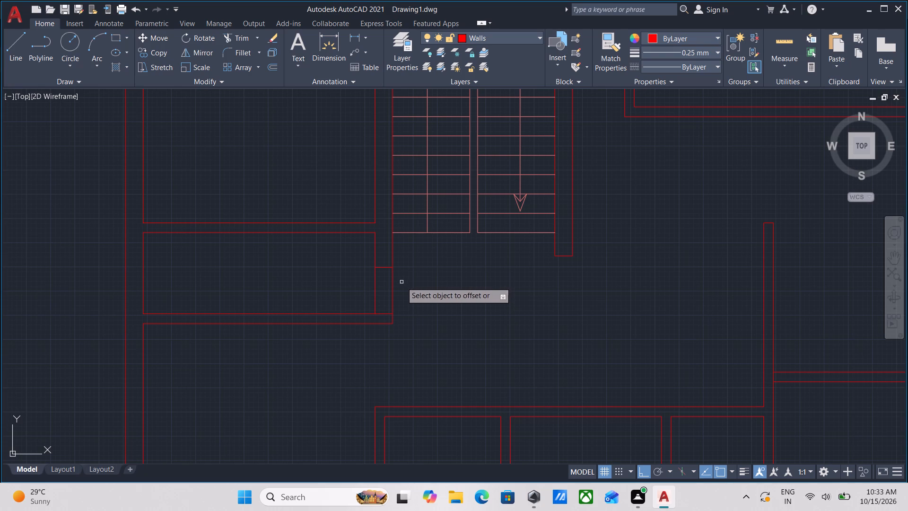
middle_drag(461, 258, 453, 283)
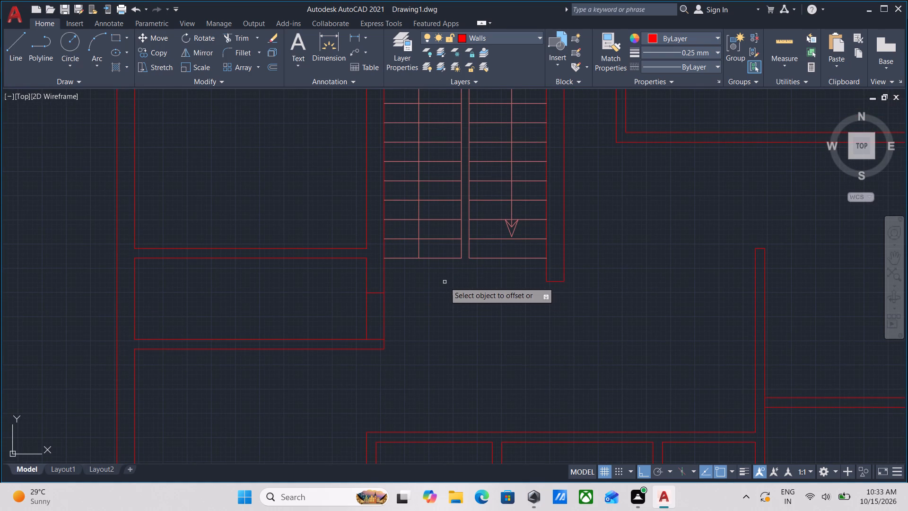
key(Escape)
Group the stair direction arrowhead with its two vertical path lines and the connecting top line.
scroll(494, 223, up, 2)
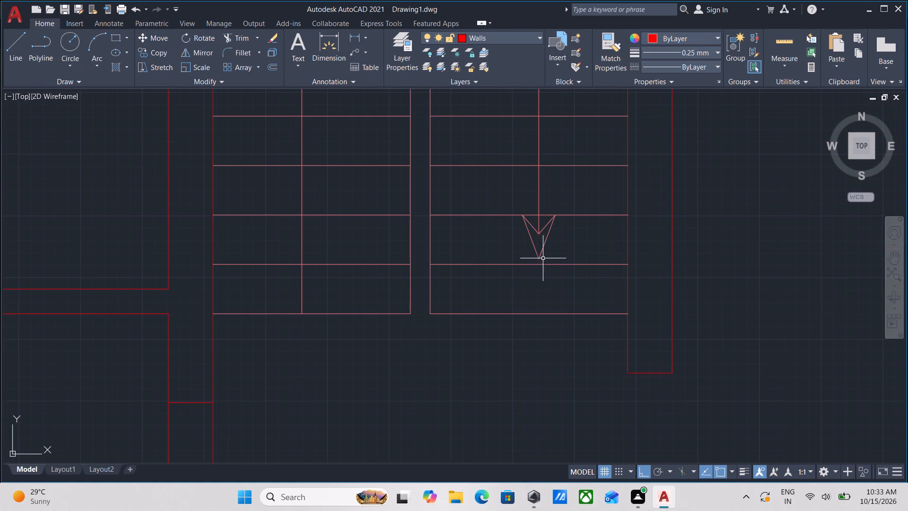
click(556, 252)
click(517, 229)
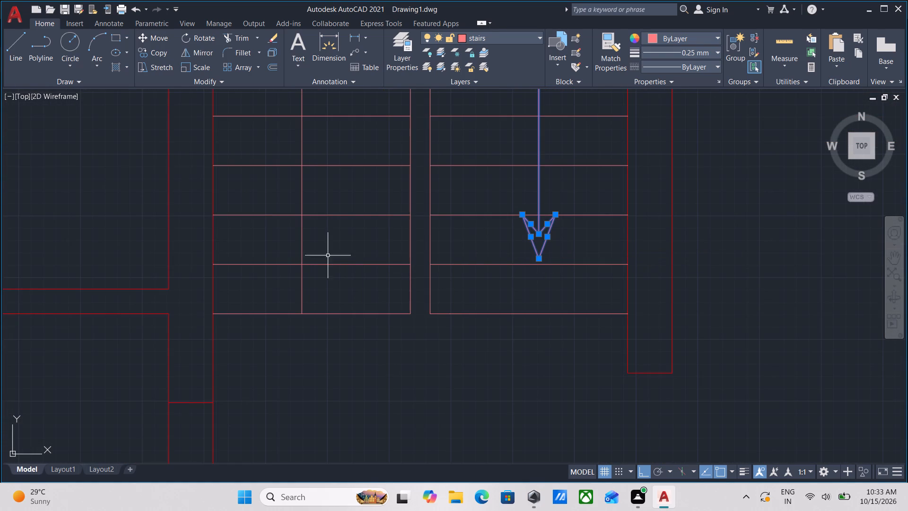
click(324, 247)
click(288, 222)
scroll(368, 181, down, 2)
middle_drag(368, 184, 385, 268)
middle_drag(438, 231, 440, 281)
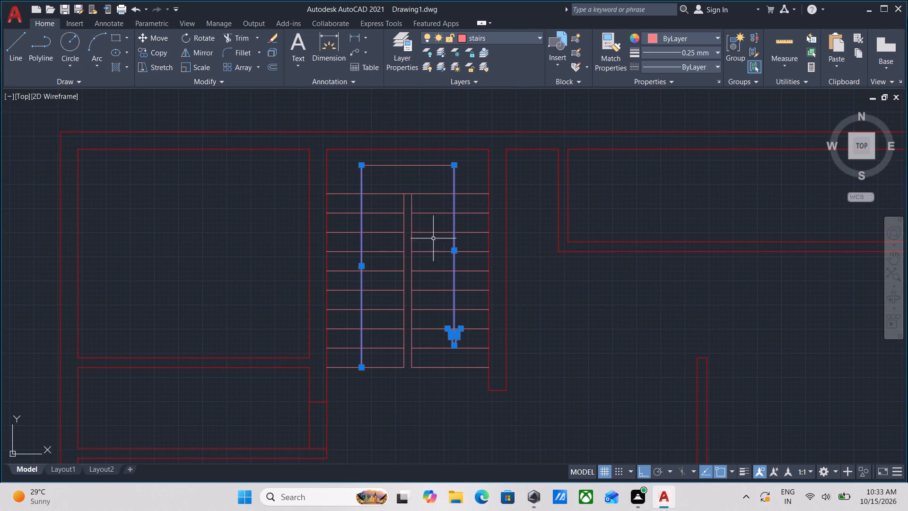
click(430, 183)
click(408, 151)
key(g)
key(Return)
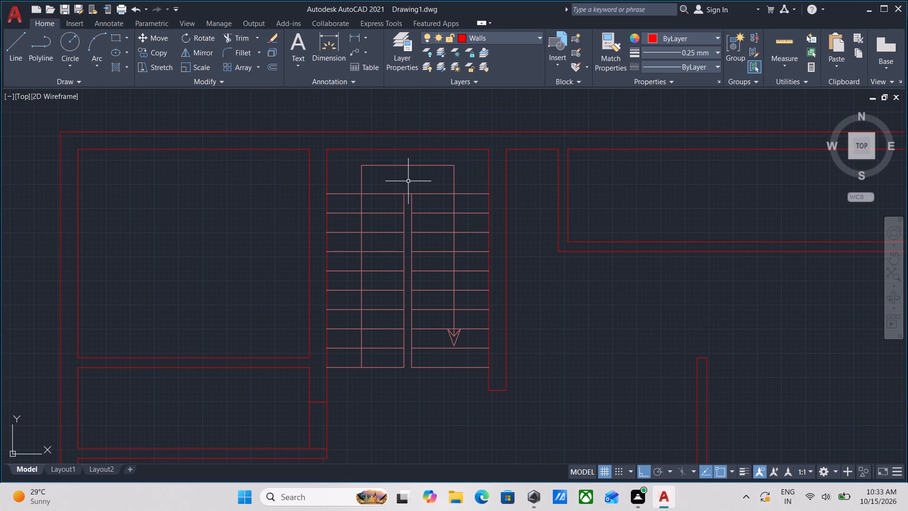
Mirror the grouped stair direction arrow about a vertical axis through its arrowhead tip, erasing the source objects.
click(409, 179)
click(399, 154)
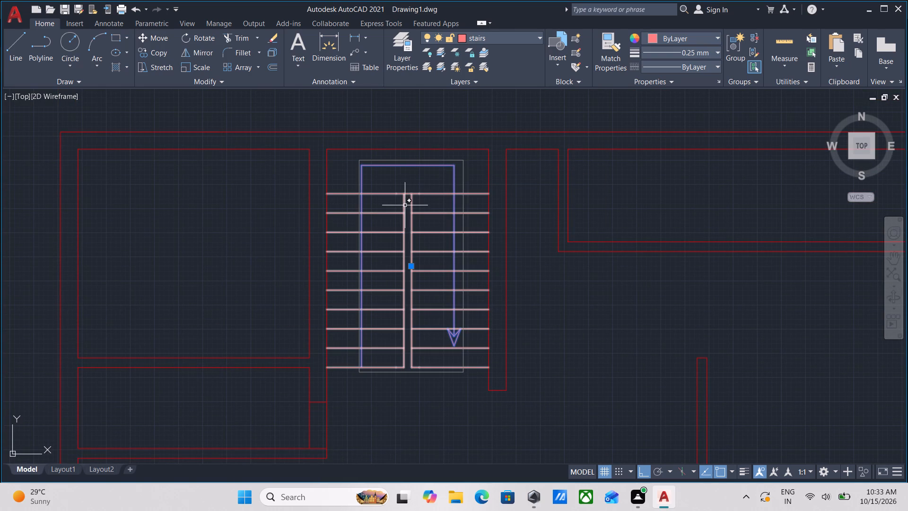
text(mi)
key(Return)
scroll(451, 342, up, 2)
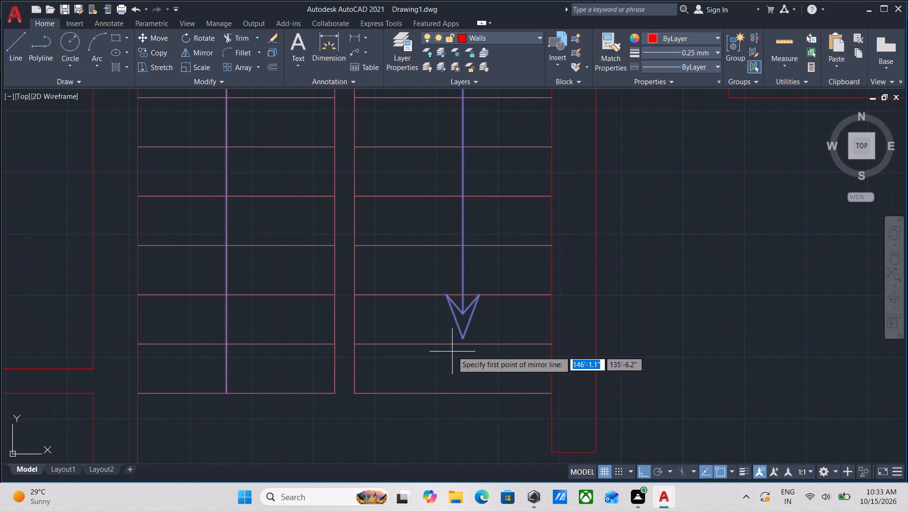
drag(462, 342, 463, 358)
click(464, 361)
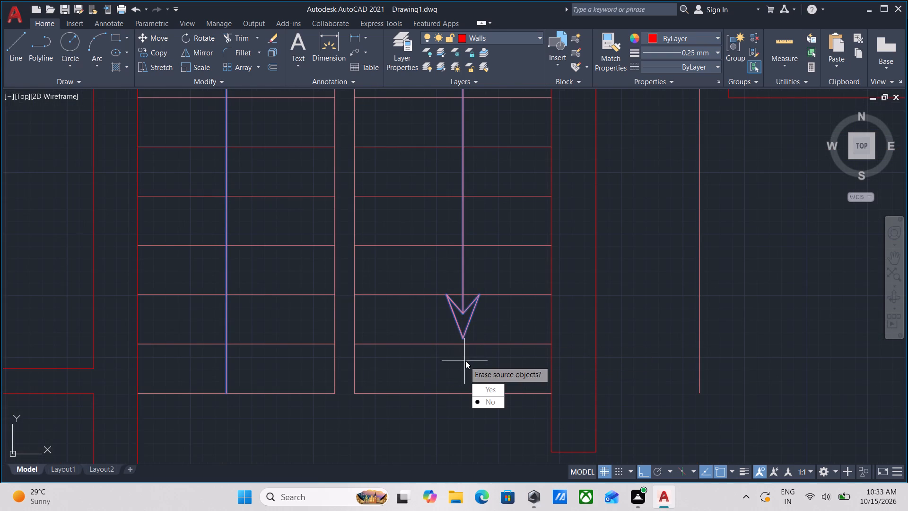
drag(489, 392, 464, 361)
Move the mirrored stair arrow back onto the stairs, placing its top line's midpoint at the centre of the uppermost tread line.
scroll(478, 318, down, 3)
middle_drag(478, 318, 443, 355)
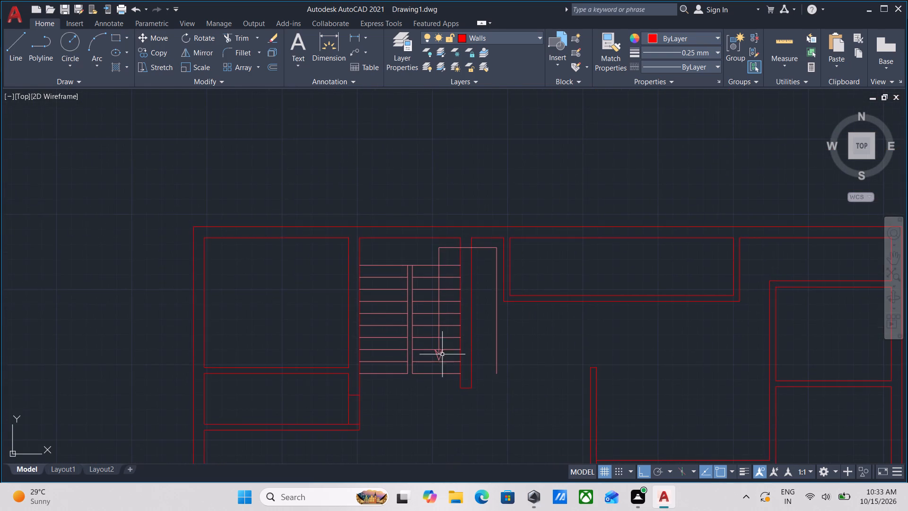
scroll(478, 247, up, 2)
click(477, 267)
click(469, 239)
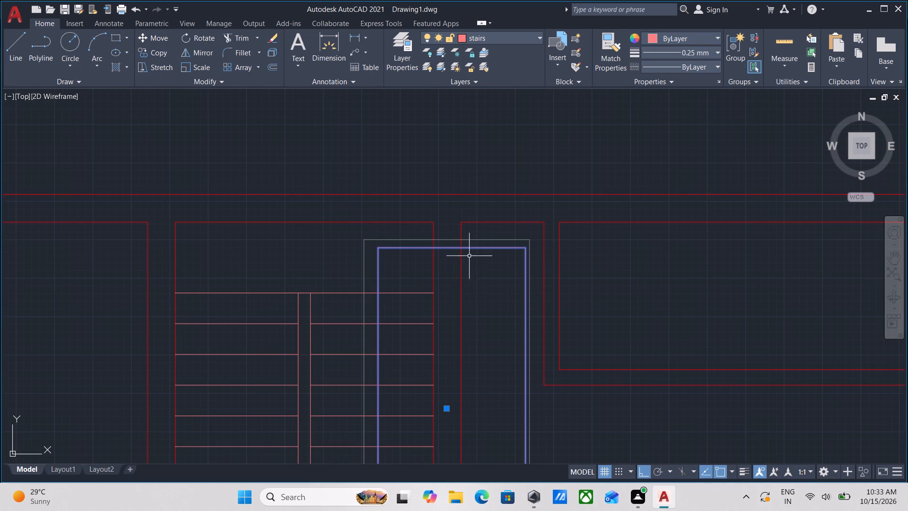
middle_drag(470, 302, 460, 241)
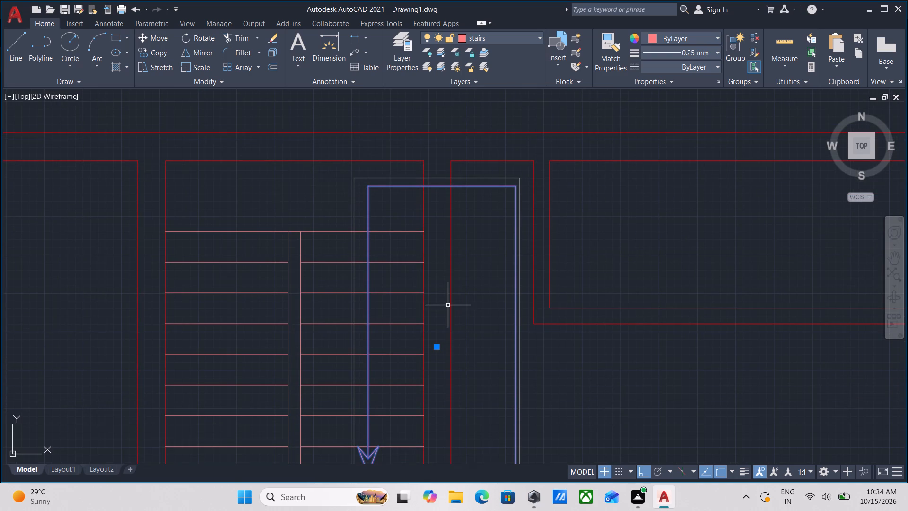
key(m)
key(Return)
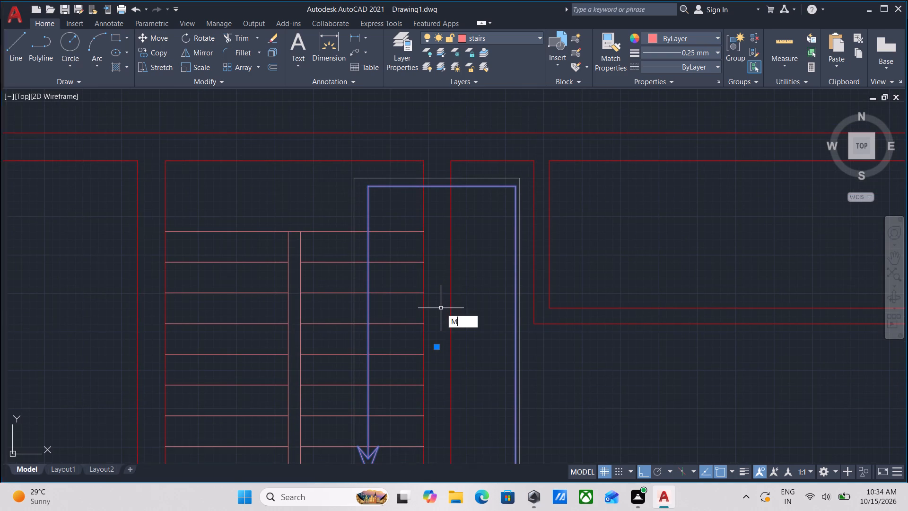
click(441, 184)
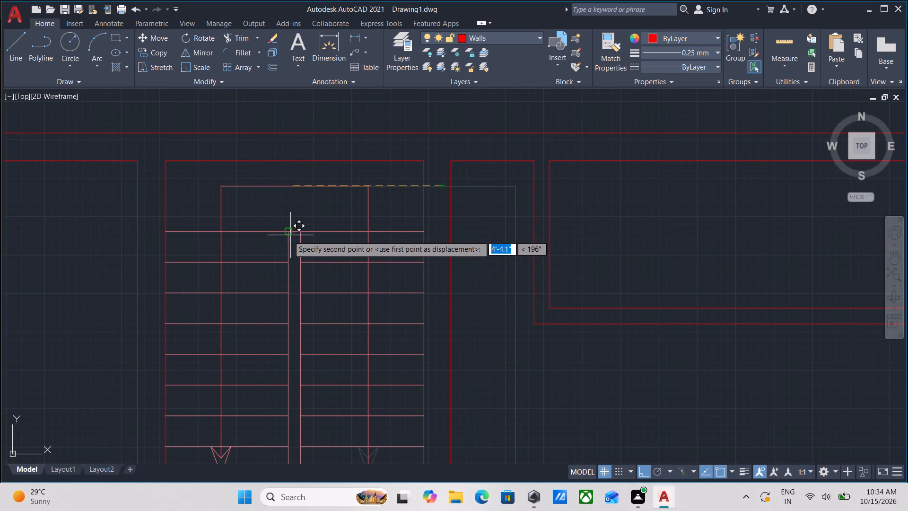
click(293, 230)
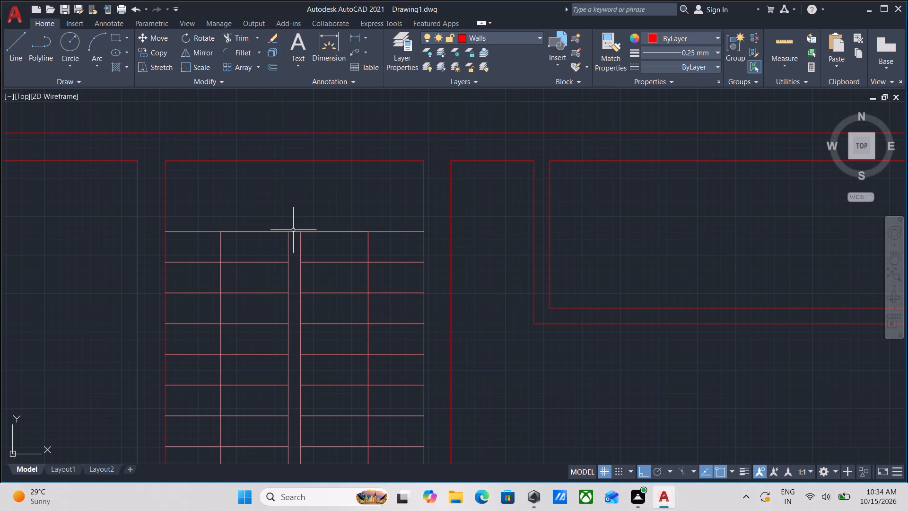
Move the stair direction arrow straight up by a little over 1' so its top line sits on the landing above the uppermost tread.
middle_drag(325, 251, 372, 136)
middle_drag(340, 187, 345, 192)
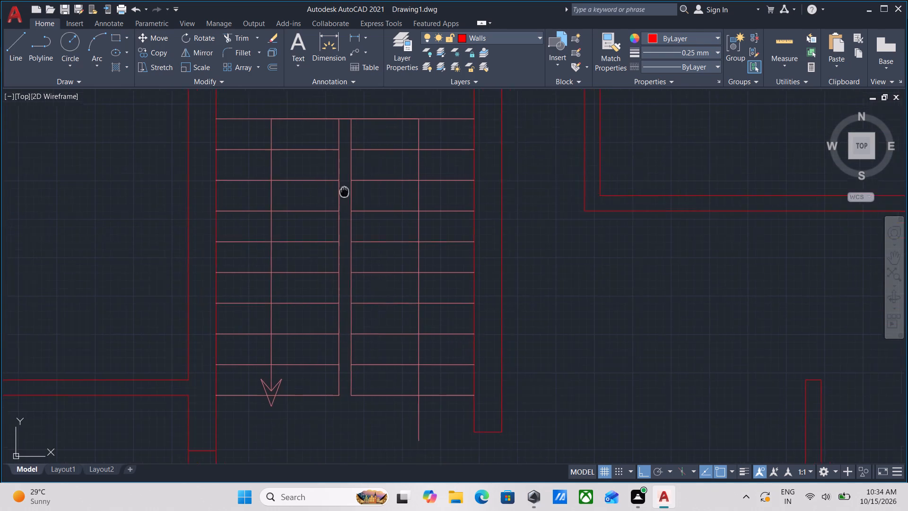
middle_drag(345, 192, 351, 265)
click(301, 212)
click(260, 211)
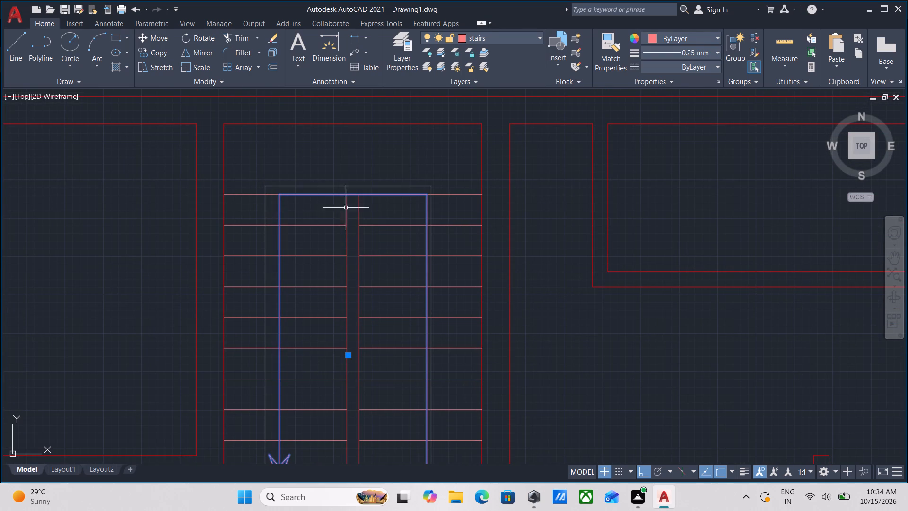
key(m)
key(Return)
scroll(362, 195, up, 2)
click(337, 194)
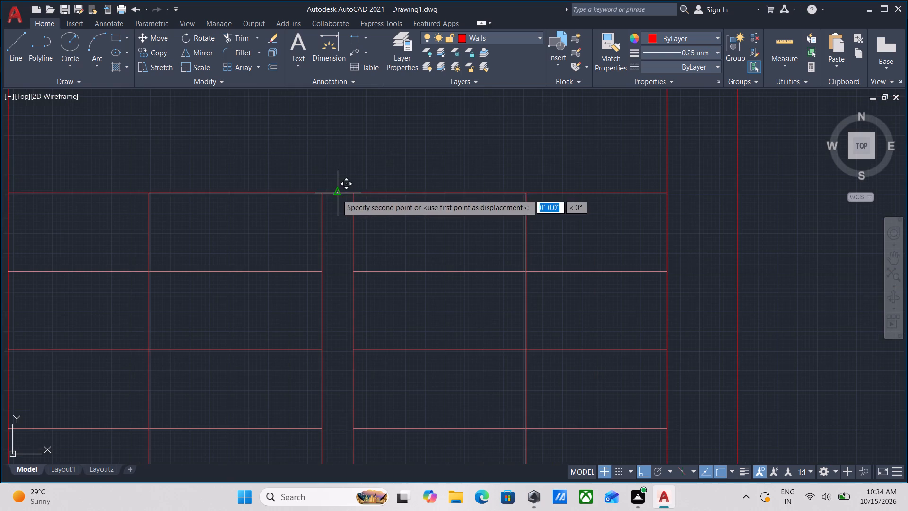
middle_drag(341, 161, 338, 257)
scroll(337, 225, down, 2)
middle_drag(337, 225, 328, 274)
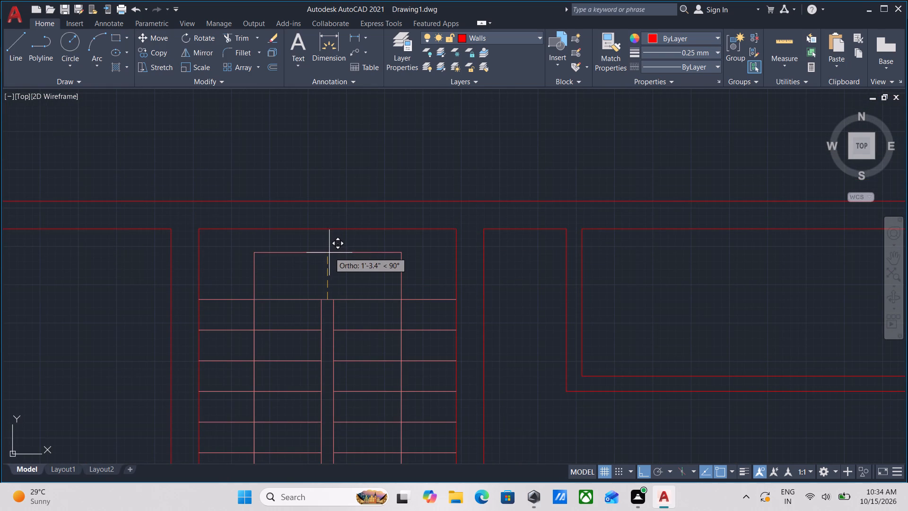
click(329, 257)
Draw a 9" line across the wall beside the stairs, continuing the upper face of the narrow room's top wall.
scroll(333, 286, down, 1)
middle_drag(333, 282, 365, 203)
middle_drag(338, 317, 359, 247)
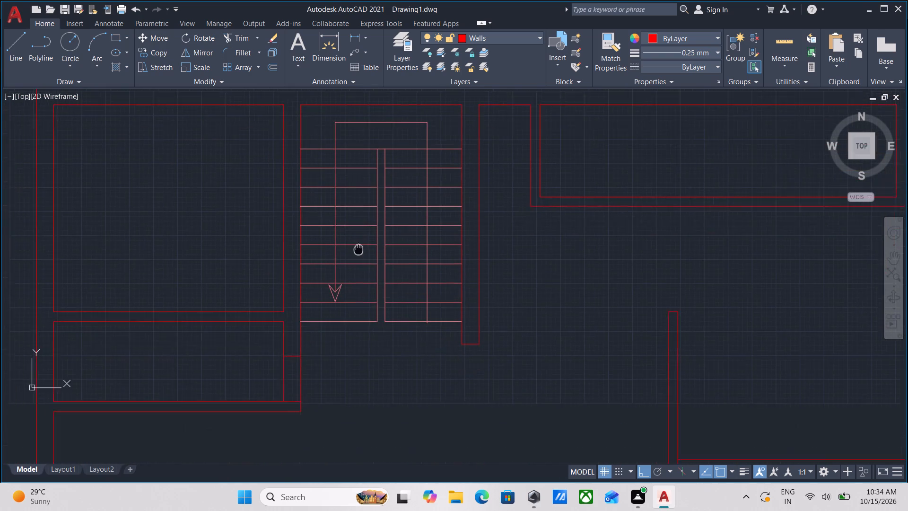
middle_drag(359, 247, 361, 239)
scroll(304, 381, up, 2)
scroll(306, 356, down, 2)
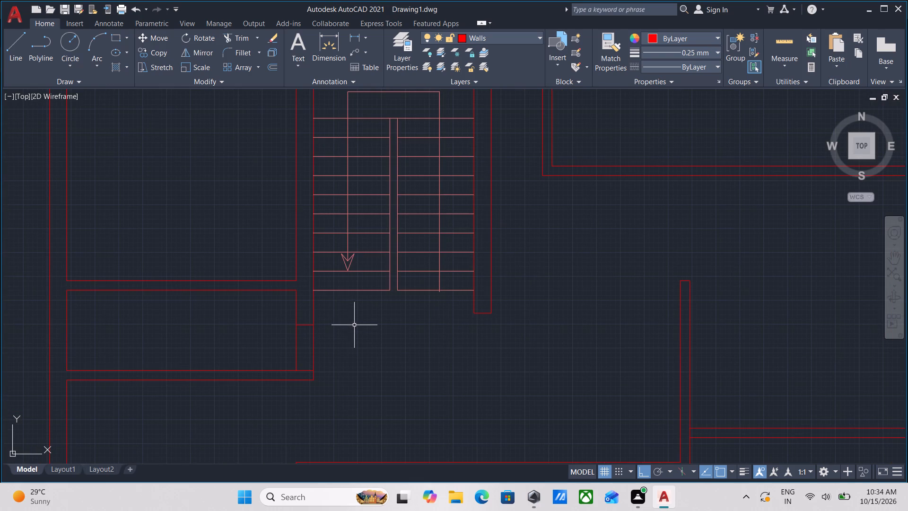
scroll(298, 324, up, 2)
middle_drag(295, 319, 297, 366)
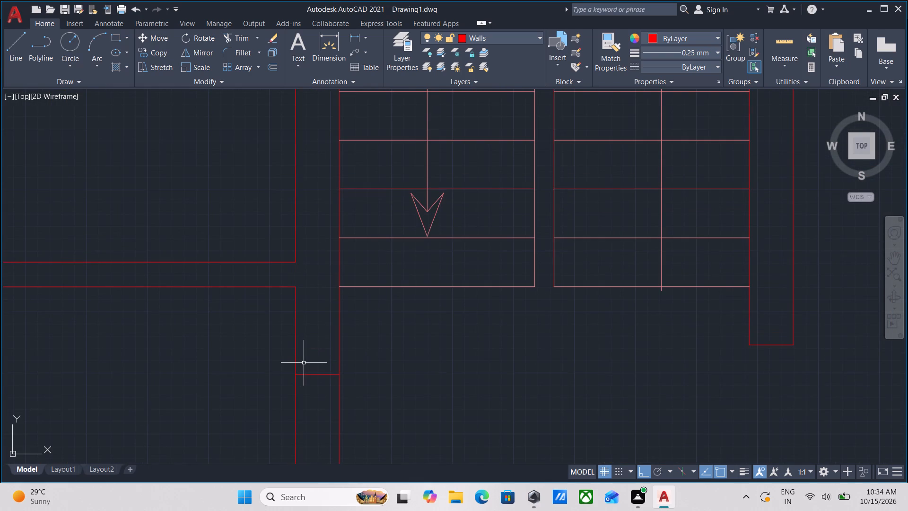
key(l)
key(Return)
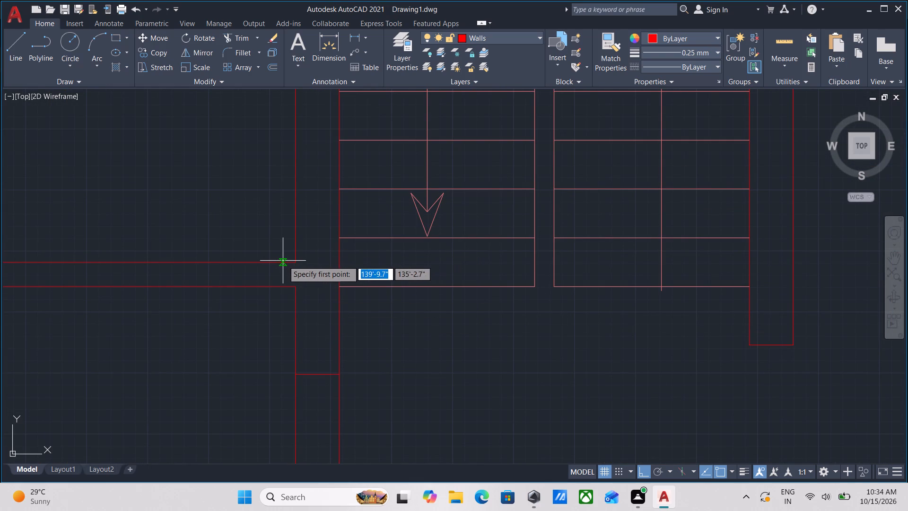
click(297, 264)
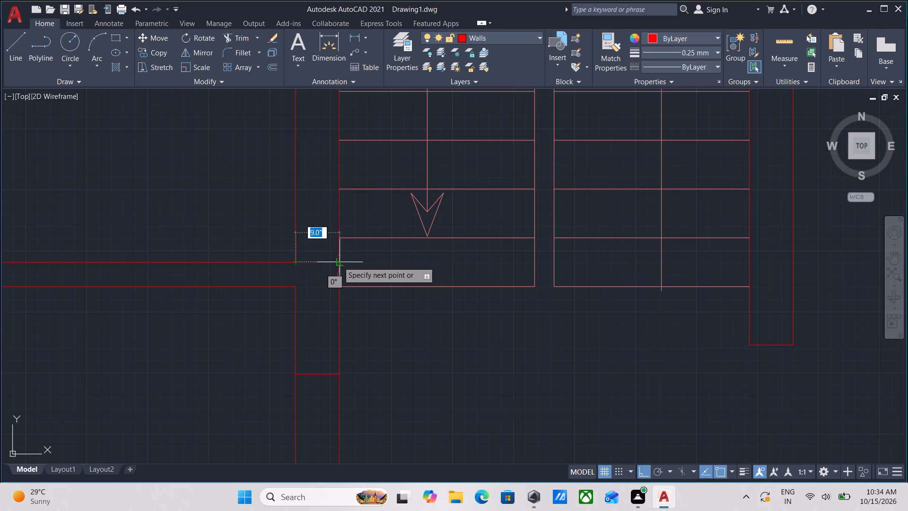
click(338, 262)
key(Escape)
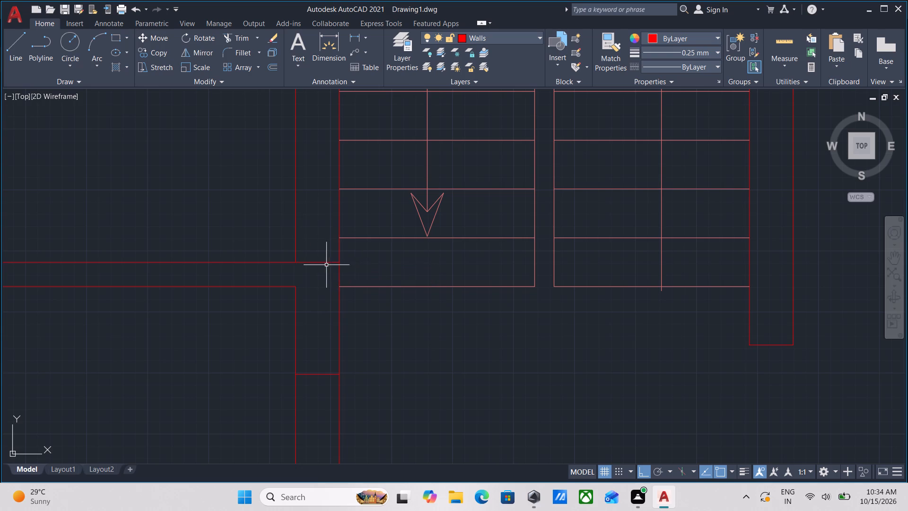
Offset the new 9" wall-crossing line 3'6" upward along the wall beside the stairs.
click(324, 270)
click(314, 259)
key(o)
key(Return)
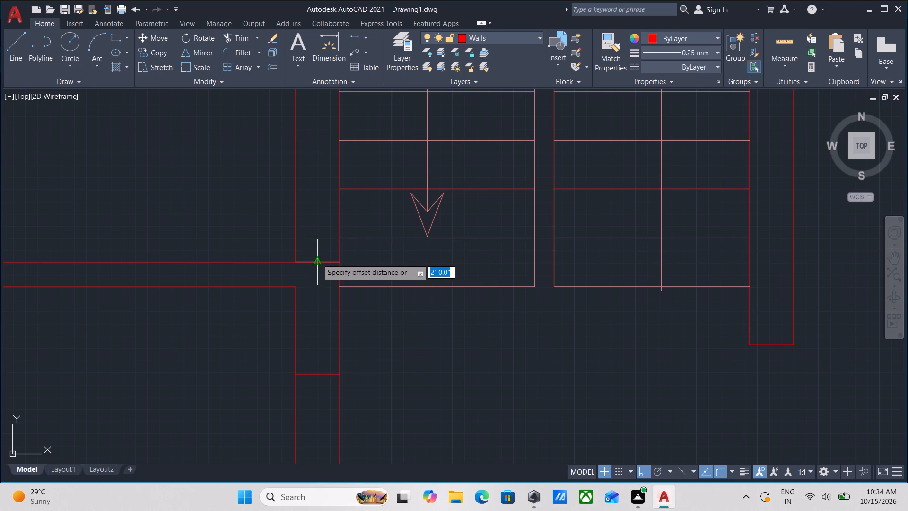
click(317, 259)
click(323, 191)
middle_drag(314, 293, 324, 351)
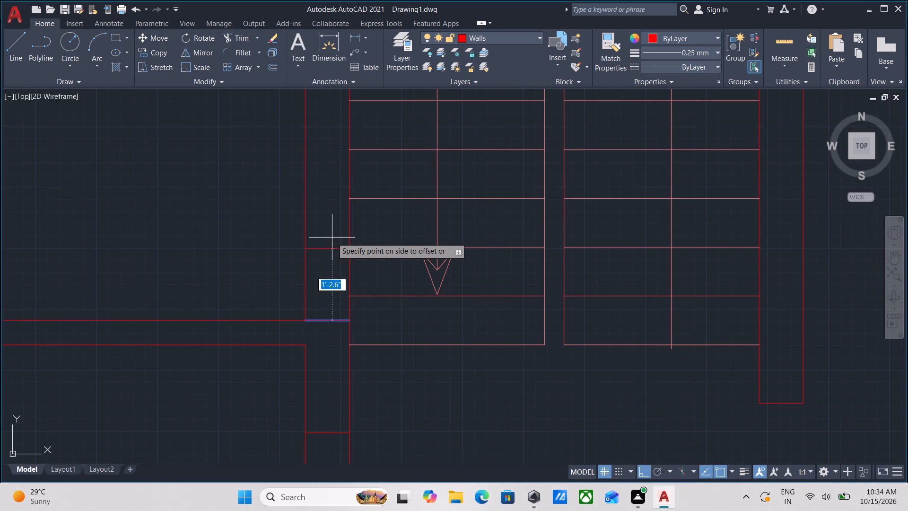
key(3)
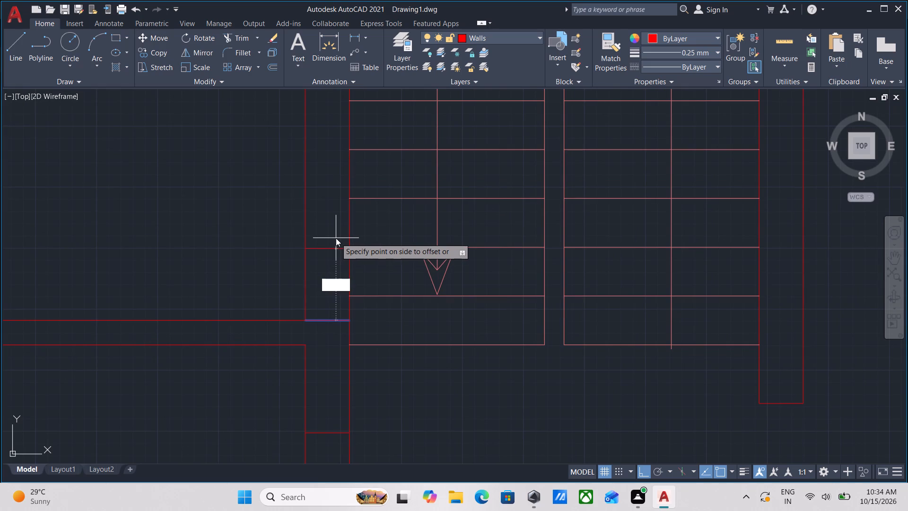
key(apostrophe)
key(6)
key(Return)
scroll(341, 236, down, 2)
middle_drag(341, 236, 350, 273)
scroll(345, 279, up, 1)
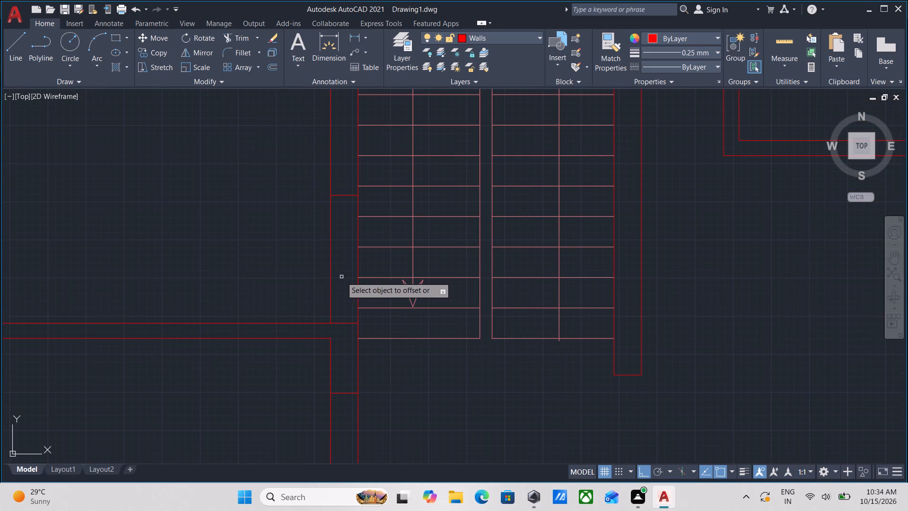
key(Escape)
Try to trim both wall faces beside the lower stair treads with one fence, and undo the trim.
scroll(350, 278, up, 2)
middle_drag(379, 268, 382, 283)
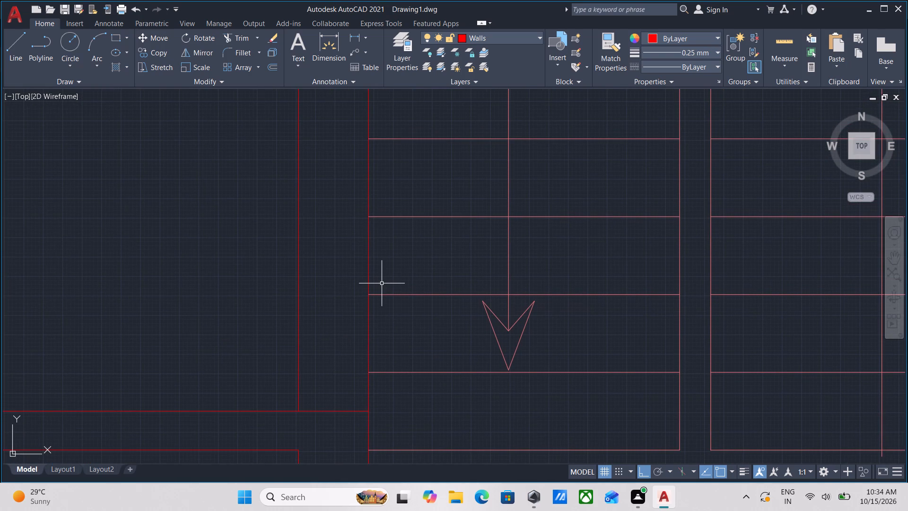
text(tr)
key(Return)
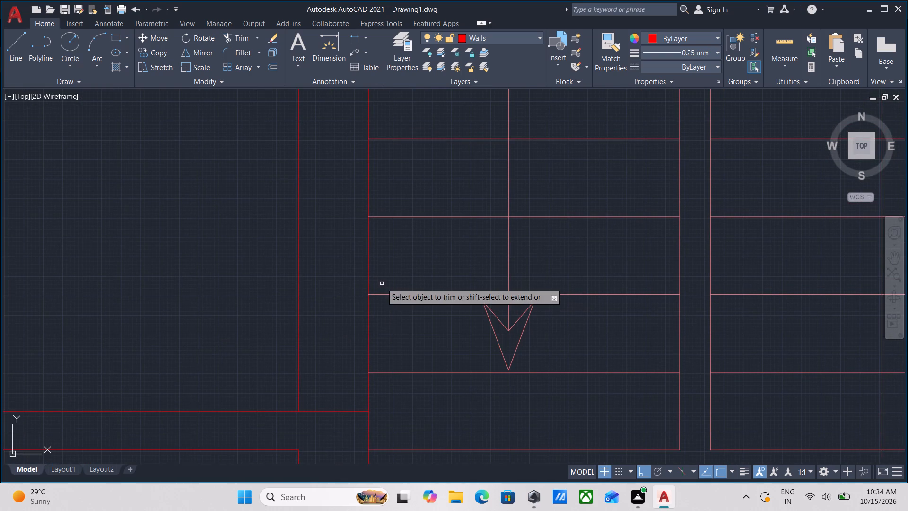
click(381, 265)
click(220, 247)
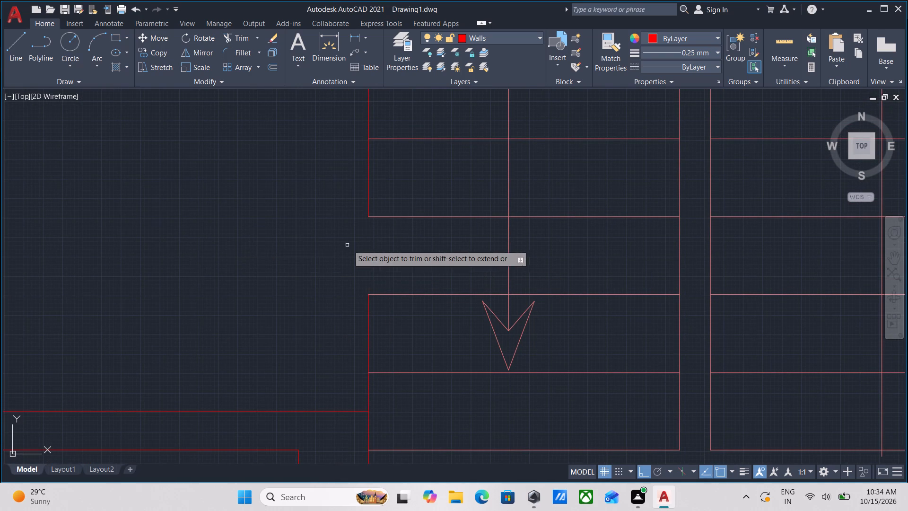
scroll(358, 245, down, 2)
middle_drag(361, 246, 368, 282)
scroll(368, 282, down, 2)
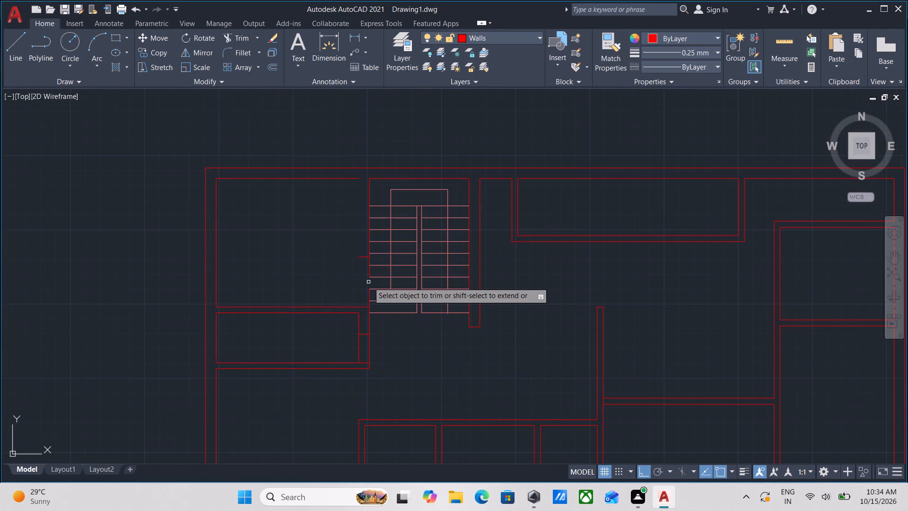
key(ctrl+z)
Trim away both wall faces between the two crossing lines beside the stairs, leaving a 3'6" opening into the large room.
scroll(369, 282, down, 3)
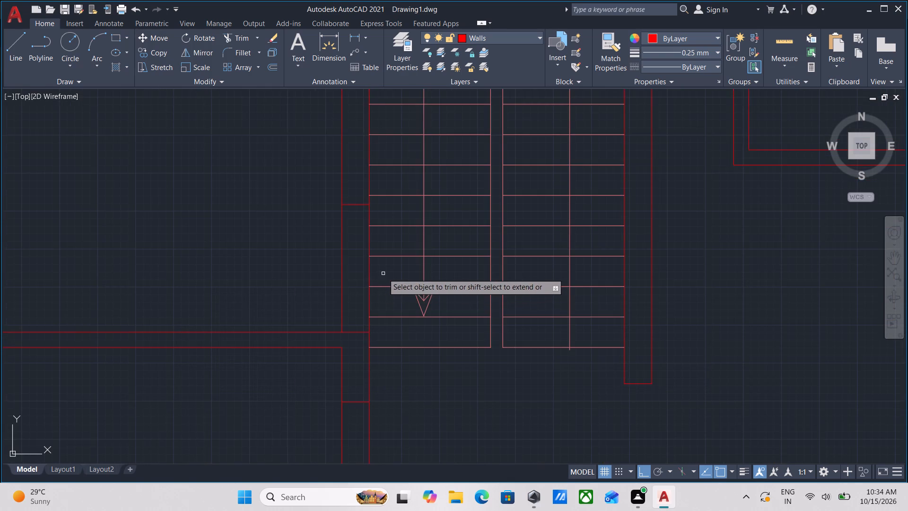
middle_click(383, 273)
click(383, 273)
click(317, 269)
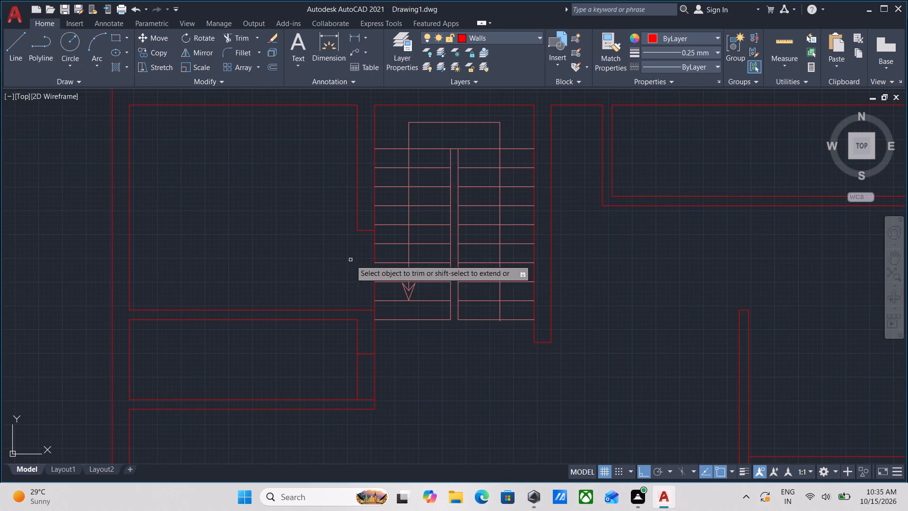
click(384, 250)
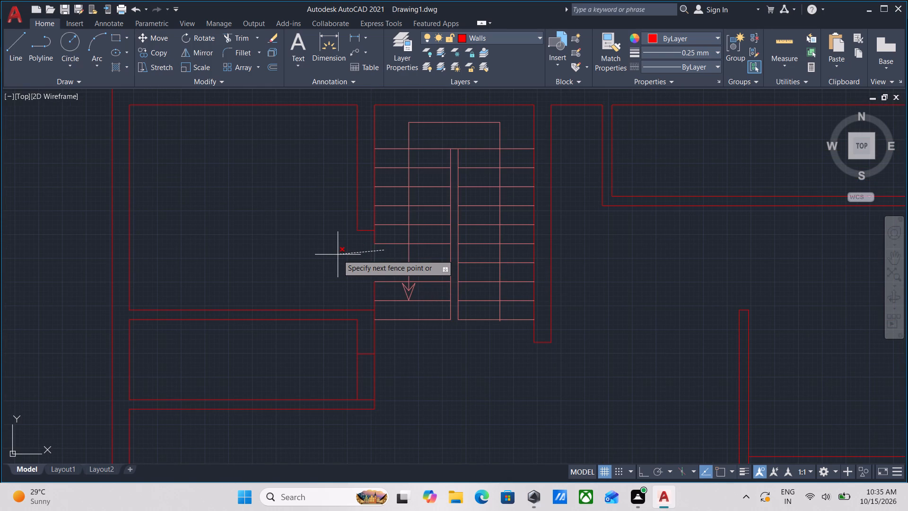
click(338, 255)
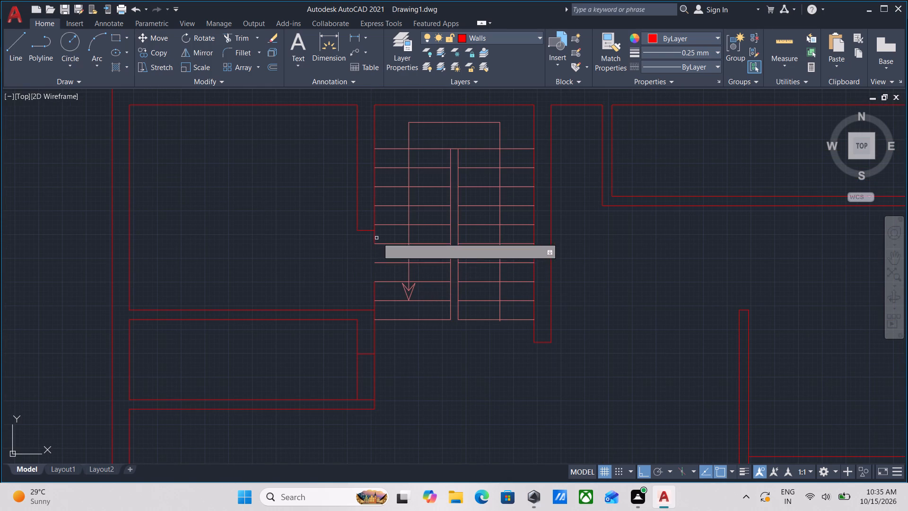
click(384, 232)
click(316, 238)
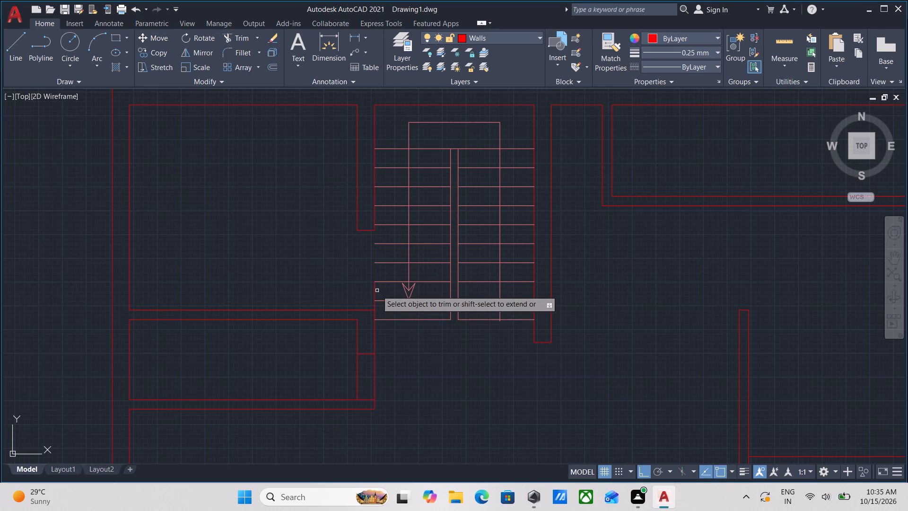
click(378, 291)
click(313, 282)
scroll(379, 313, up, 2)
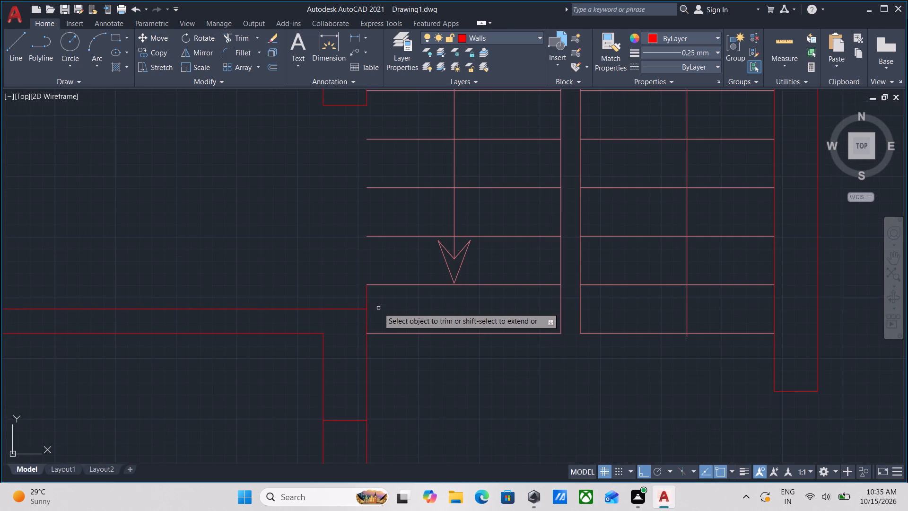
click(376, 301)
click(330, 291)
scroll(347, 291, down, 1)
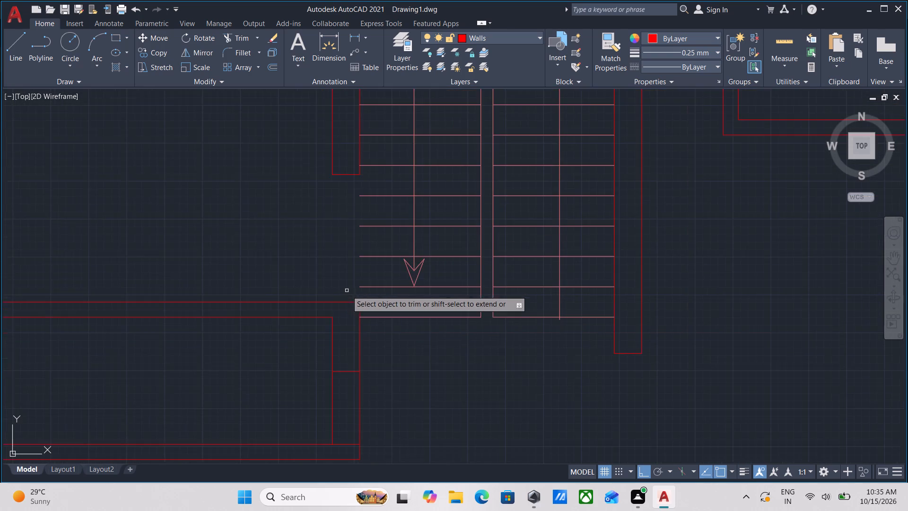
middle_drag(347, 291, 355, 328)
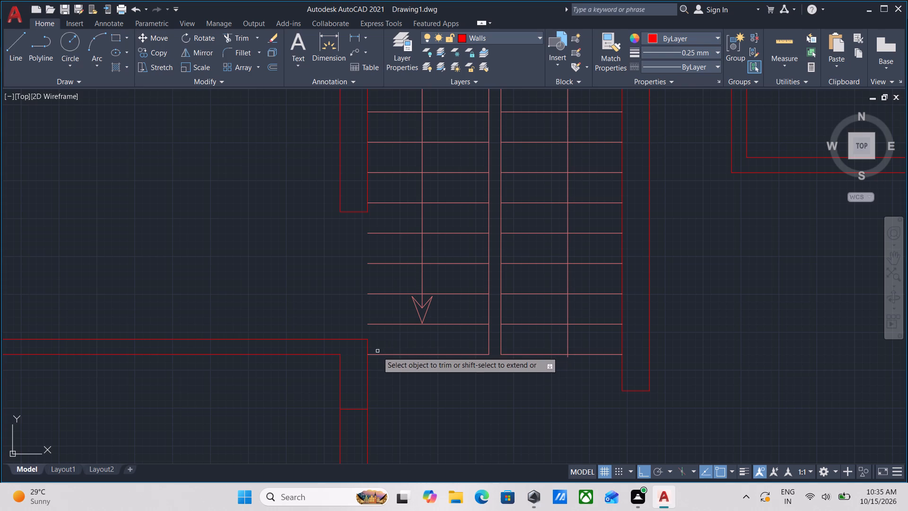
key(Escape)
On the stairs layer, draw a vertical line along the open tread ends, from the lowest tread to the opening's upper jamb corner.
middle_drag(325, 288, 328, 306)
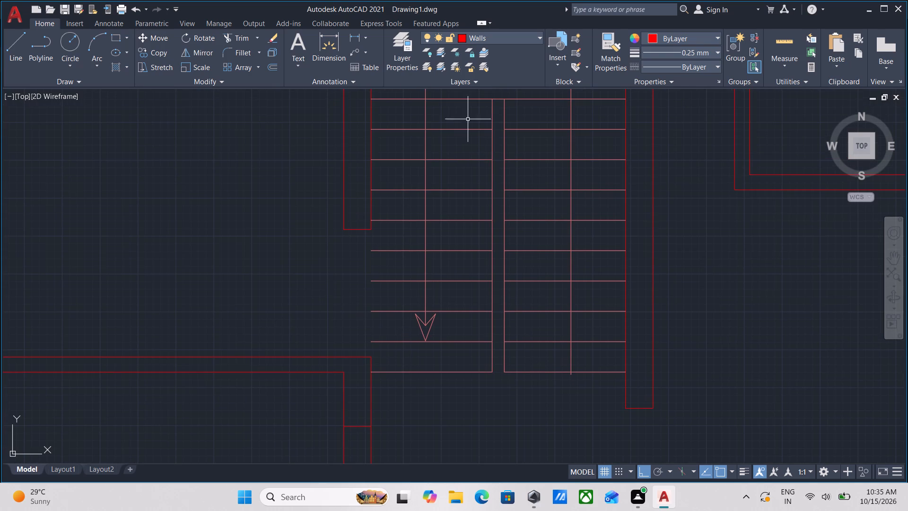
click(497, 37)
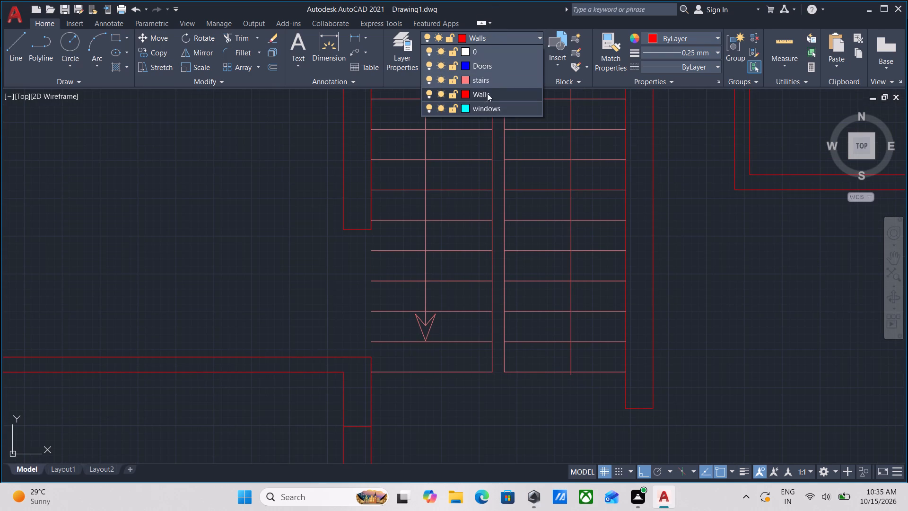
click(487, 80)
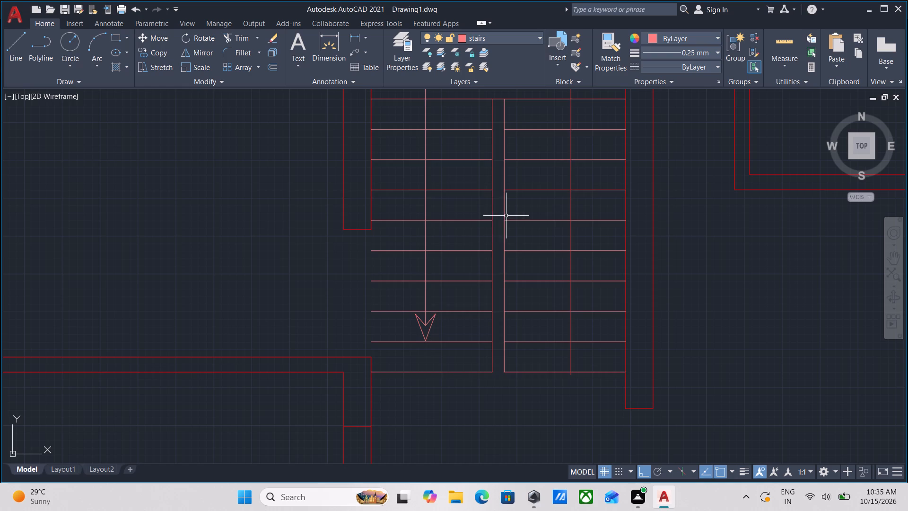
key(l)
key(Return)
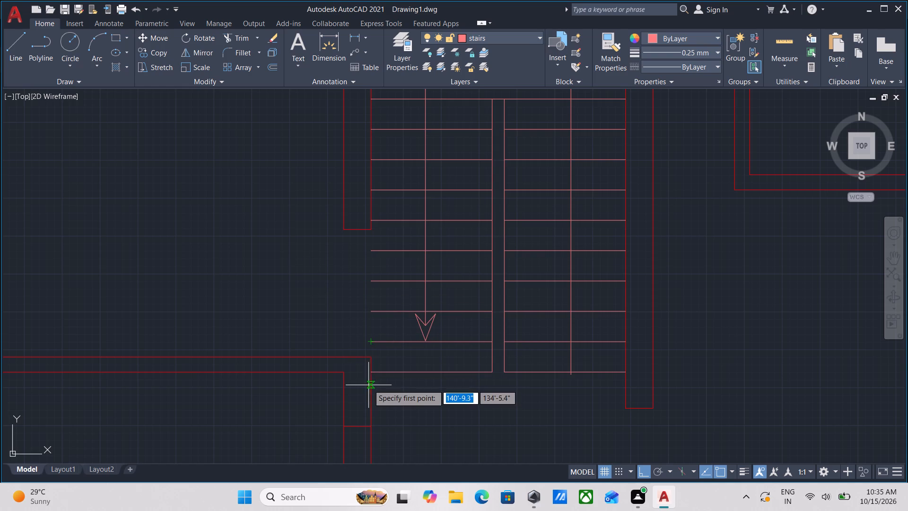
click(373, 369)
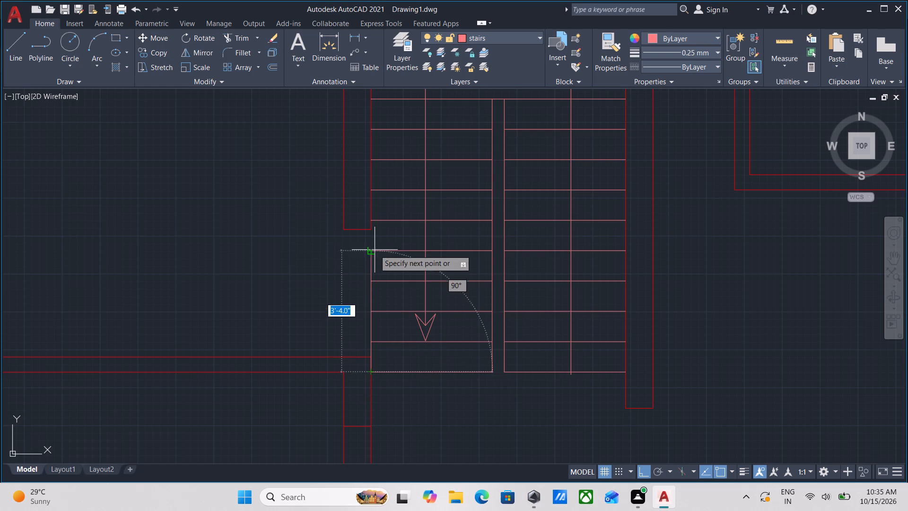
click(372, 228)
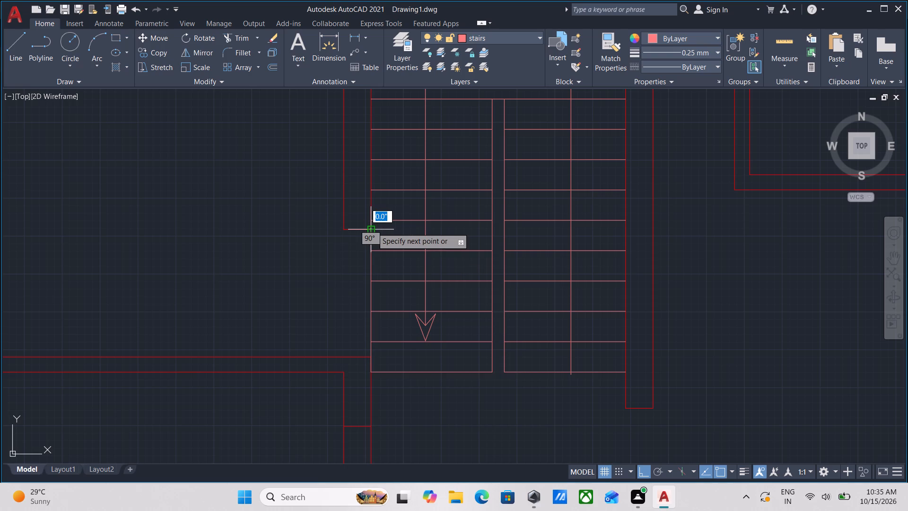
Trim away both end-wall faces of the narrow room southwest of the stairs, between the crossing line and its lower partition, to form a doorway.
key(Escape)
scroll(299, 262, down, 2)
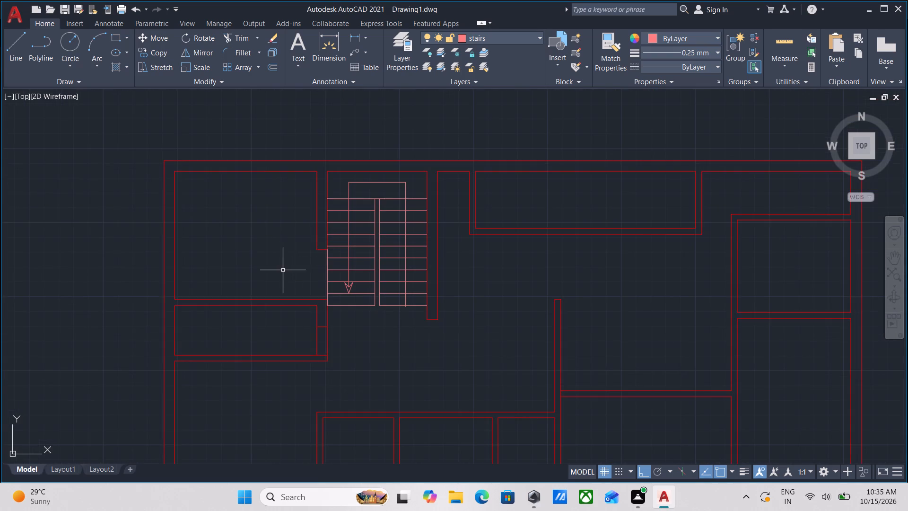
middle_drag(286, 256, 297, 238)
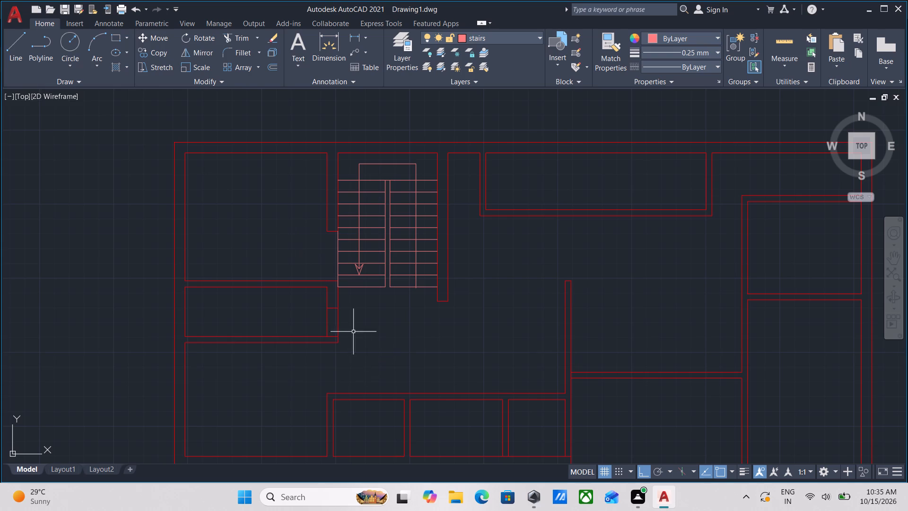
scroll(346, 334, up, 1)
text(tr)
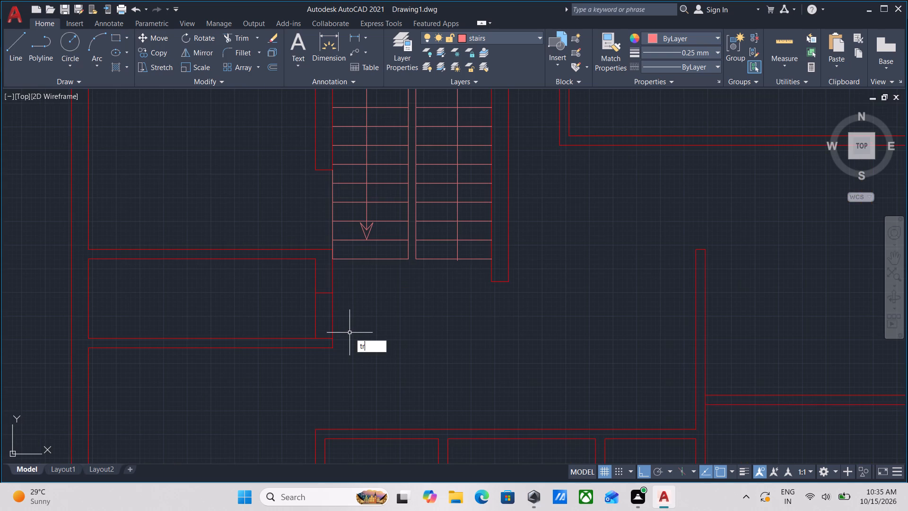
key(Return)
click(348, 314)
click(286, 313)
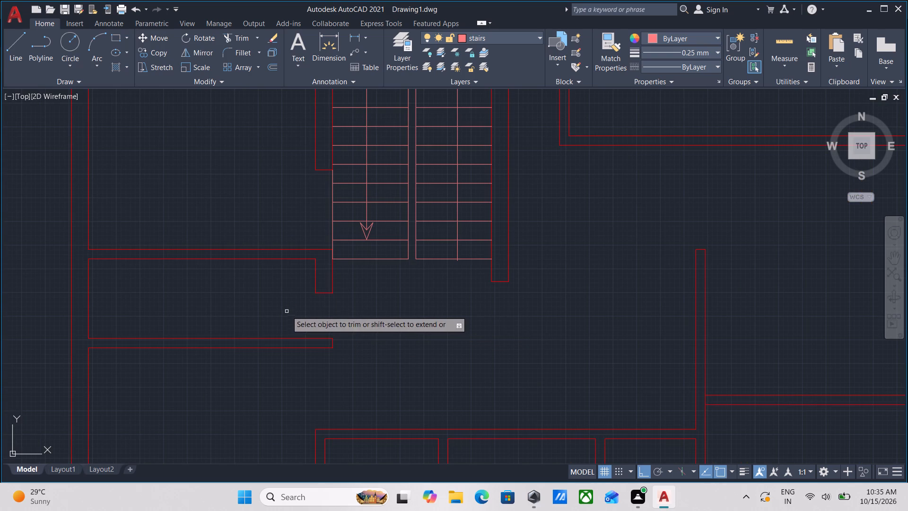
key(Escape)
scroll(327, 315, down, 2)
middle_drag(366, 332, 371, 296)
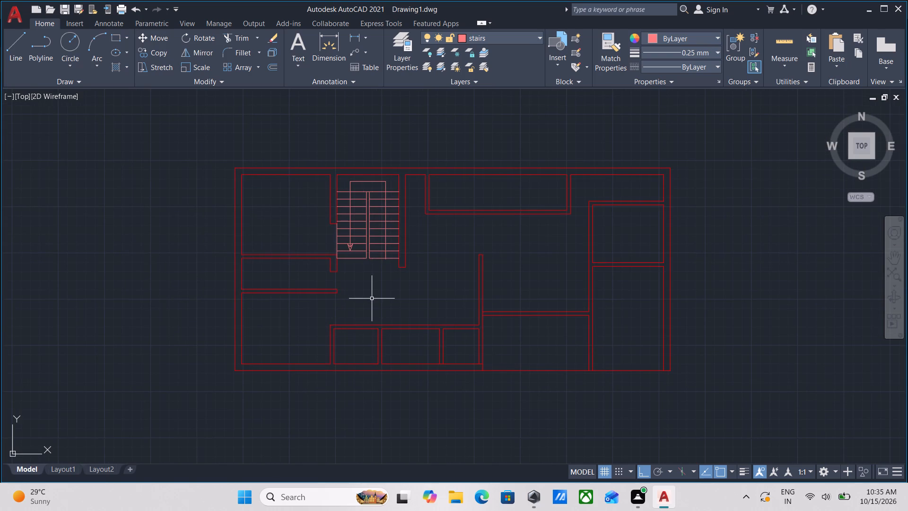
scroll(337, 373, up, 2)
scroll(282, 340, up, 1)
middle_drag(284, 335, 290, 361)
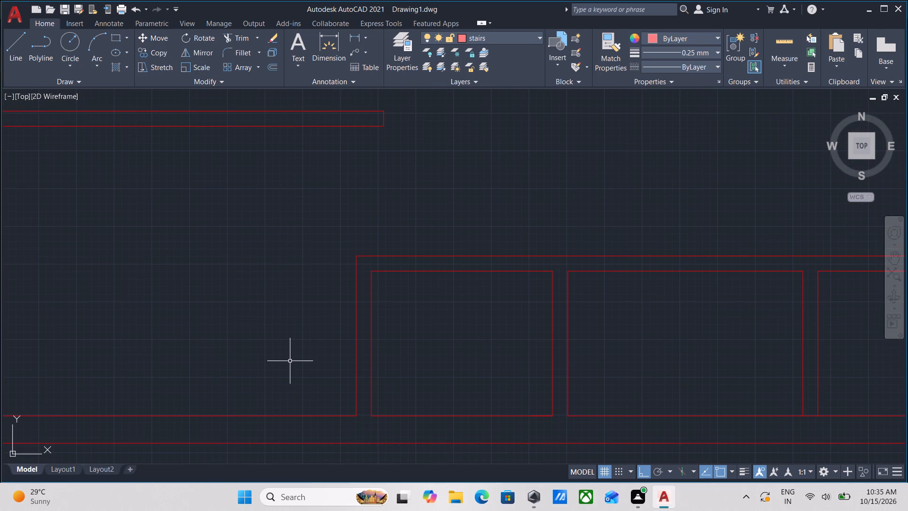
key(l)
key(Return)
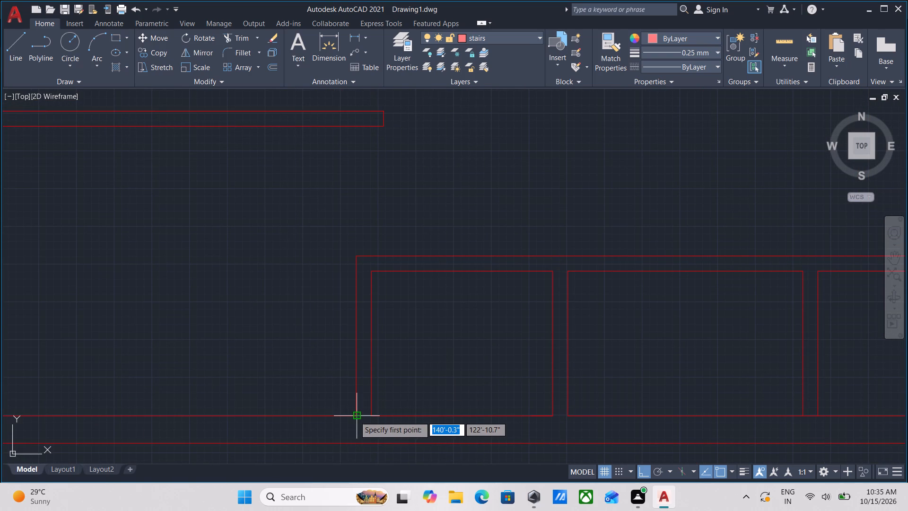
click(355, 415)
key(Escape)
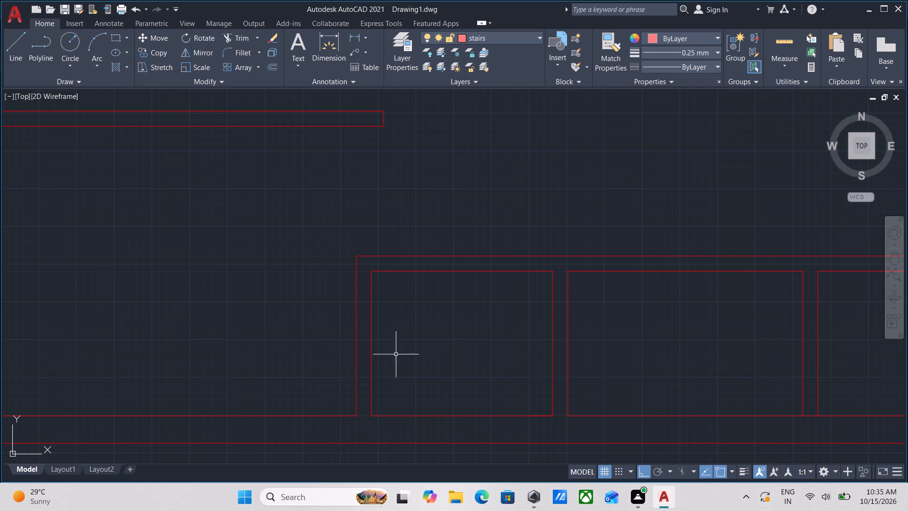
Make Walls the current layer.
click(506, 36)
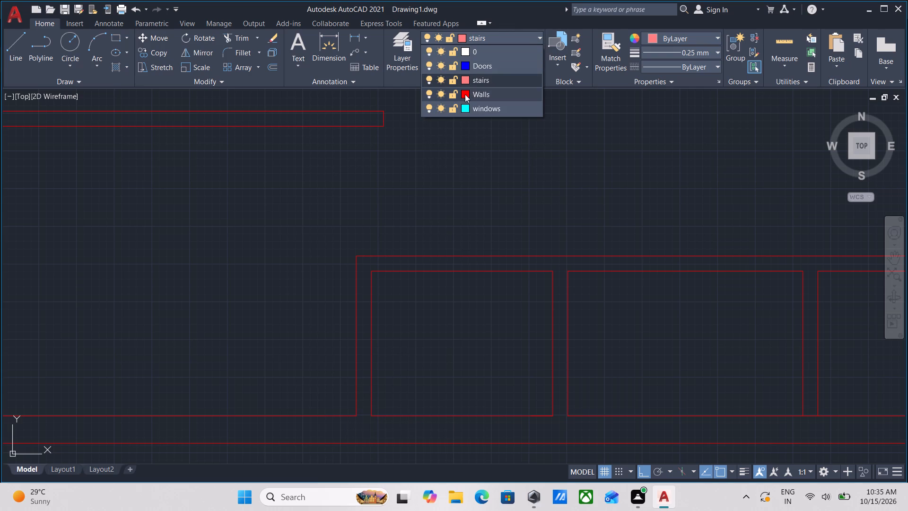
click(463, 95)
click(456, 339)
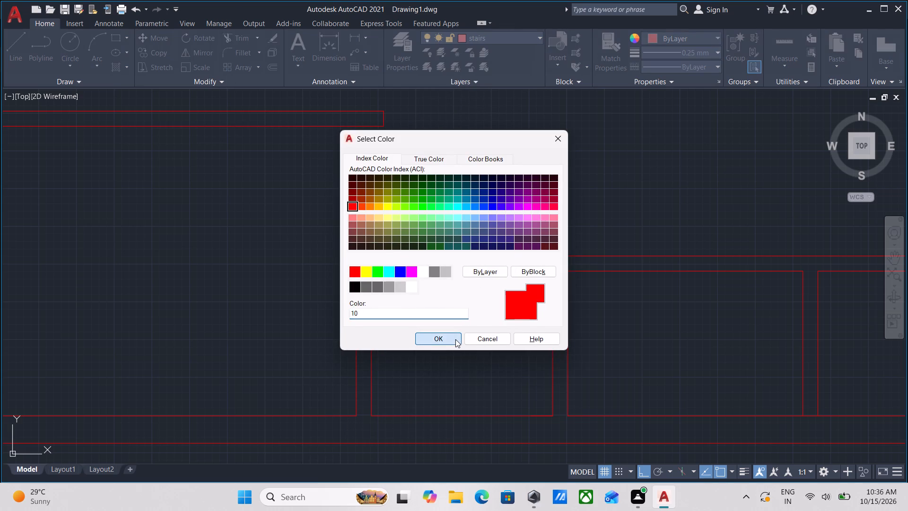
click(511, 35)
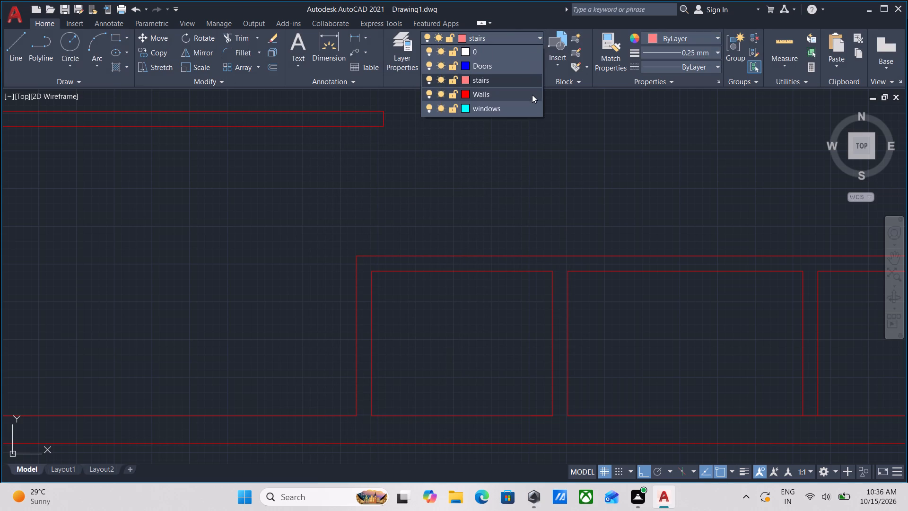
click(532, 95)
Draw a line across the base of the westernmost small bottom room's west wall, along the exterior wall's inner face.
scroll(427, 345, up, 1)
middle_drag(426, 344, 420, 267)
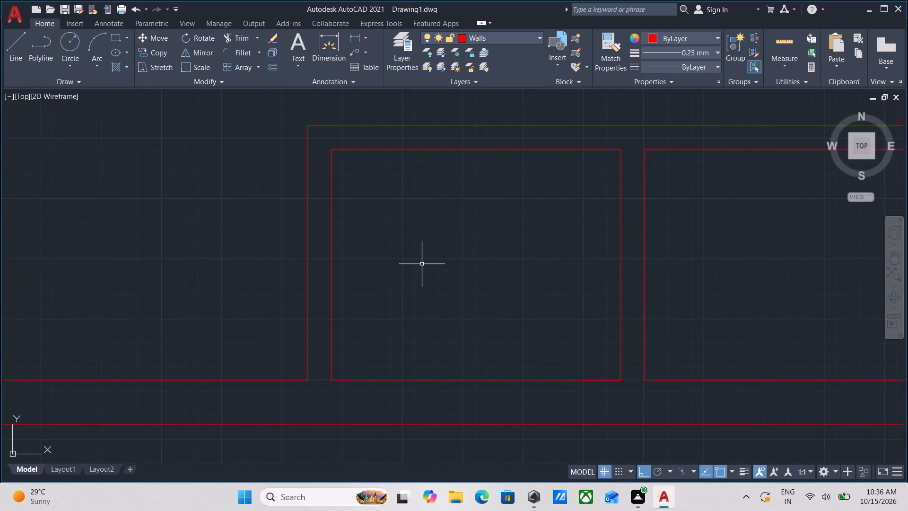
key(l)
key(Return)
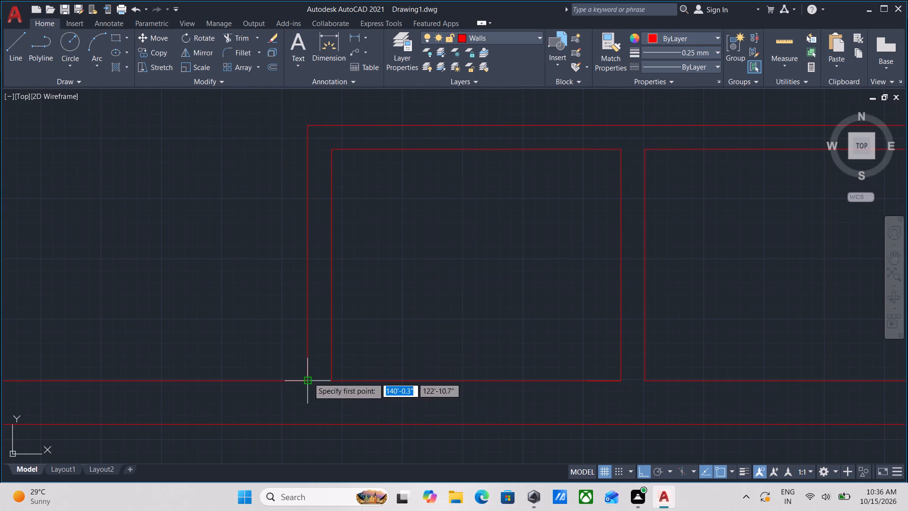
click(309, 378)
scroll(337, 374, up, 2)
click(323, 391)
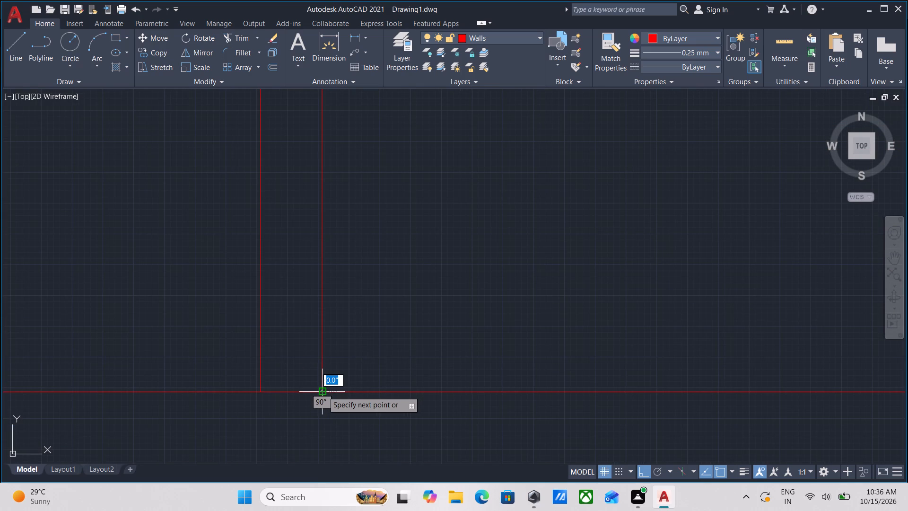
key(Escape)
Offset the line at the base of the small room's west wall 2' upward to mark the door jamb.
scroll(299, 397, up, 1)
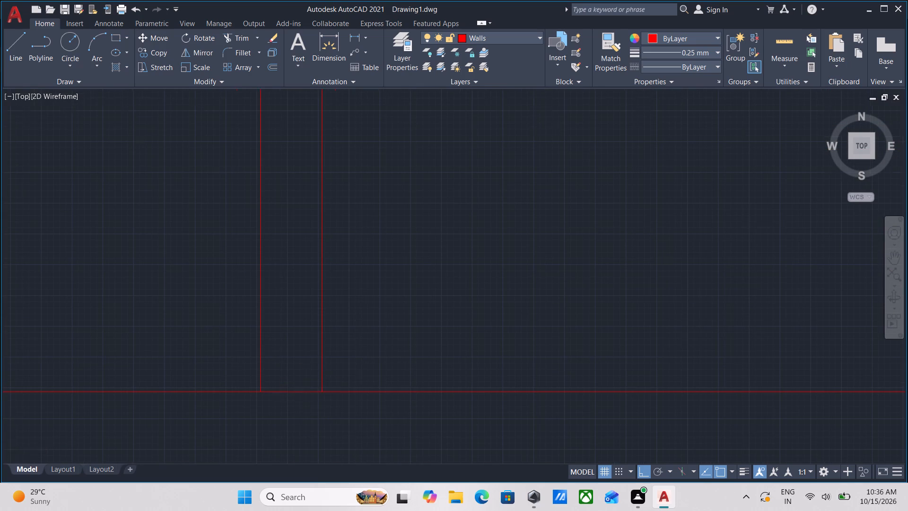
scroll(299, 397, up, 1)
click(299, 397)
click(279, 360)
key(o)
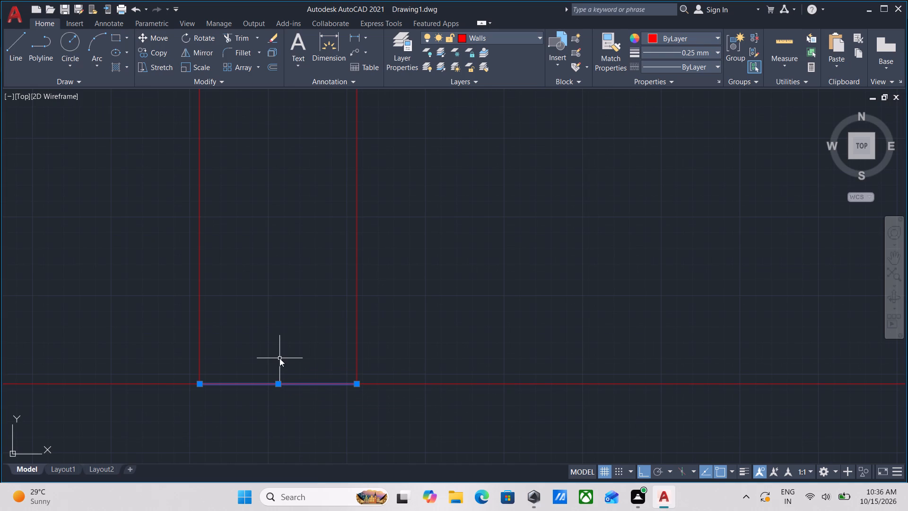
key(Return)
click(280, 384)
click(289, 259)
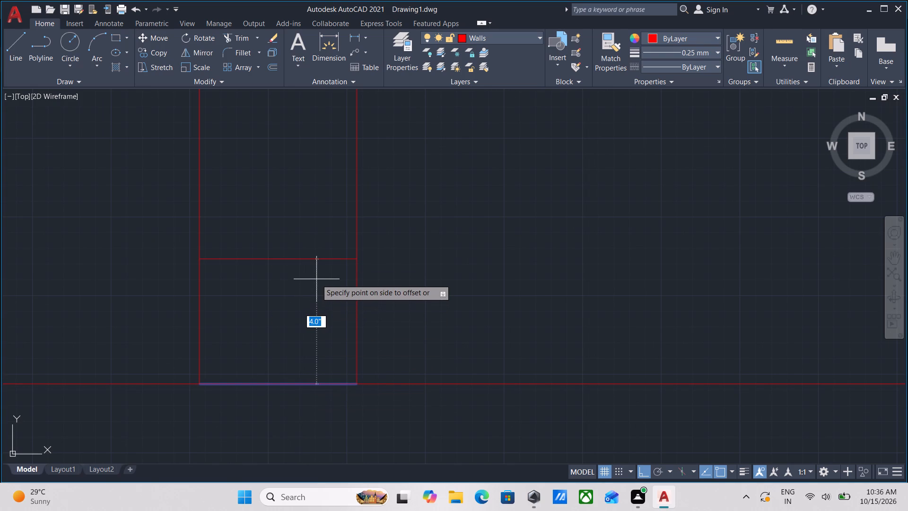
key(2)
key(apostrophe)
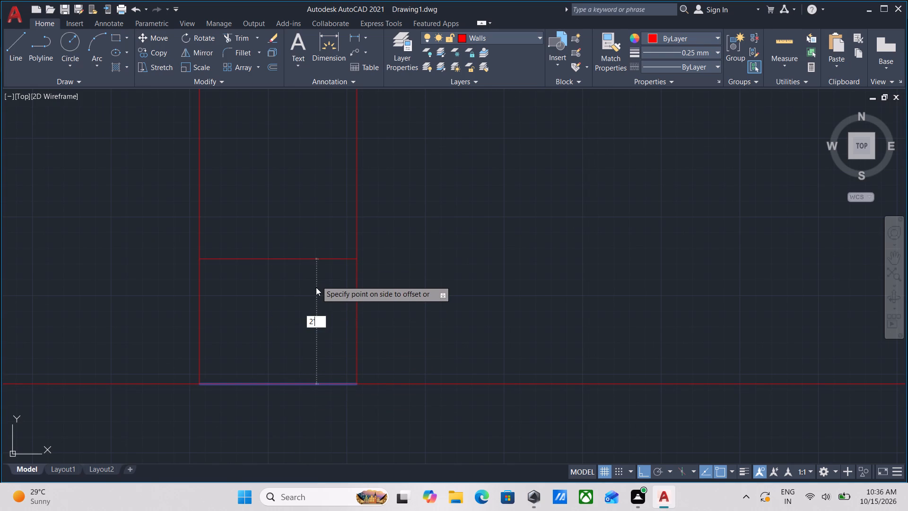
key(Return)
scroll(323, 278, down, 4)
scroll(368, 273, down, 2)
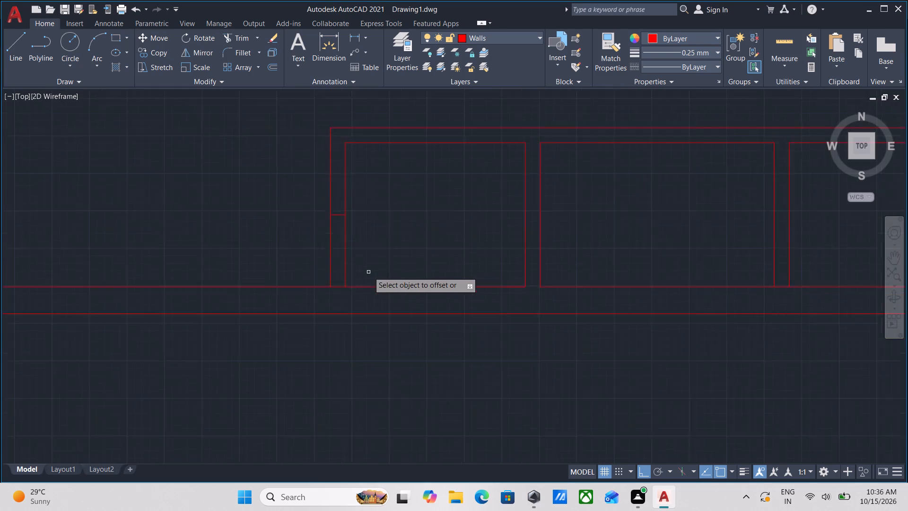
middle_drag(367, 269, 298, 266)
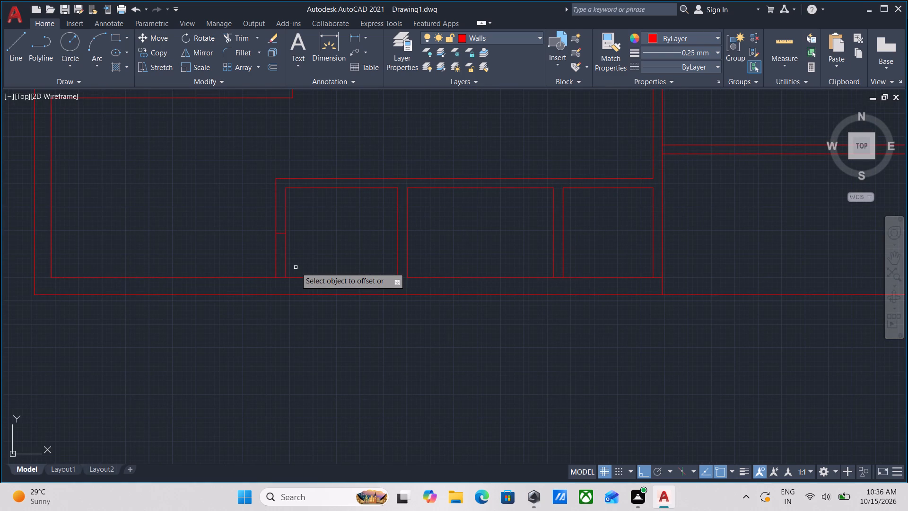
scroll(296, 267, up, 1)
scroll(390, 225, down, 1)
middle_drag(390, 225, 391, 272)
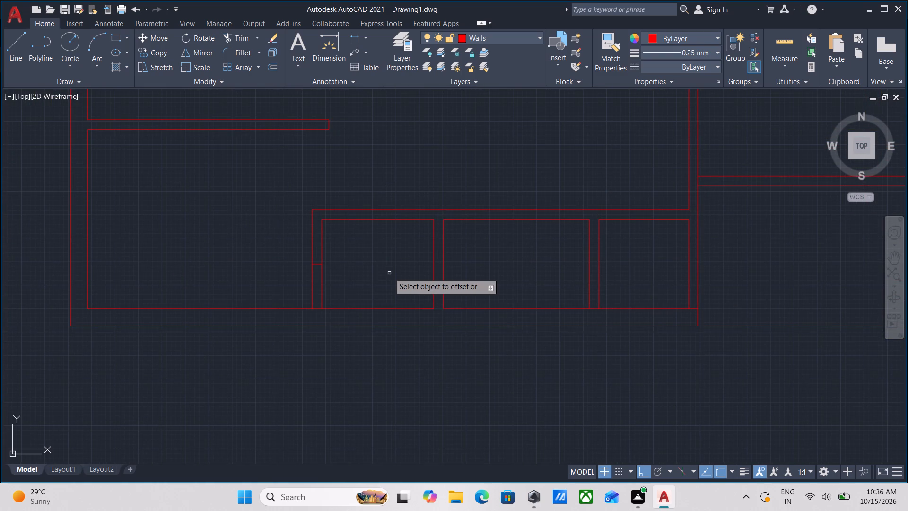
key(Escape)
Draw a vertical line across the top wall of the middle small room, from its upper-left inner corner to the wall's outer face.
key(l)
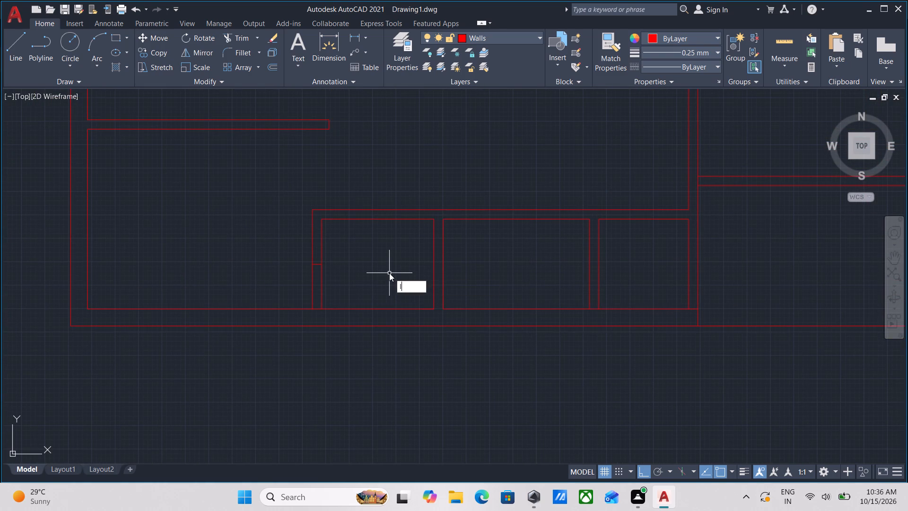
key(Return)
scroll(456, 223, up, 2)
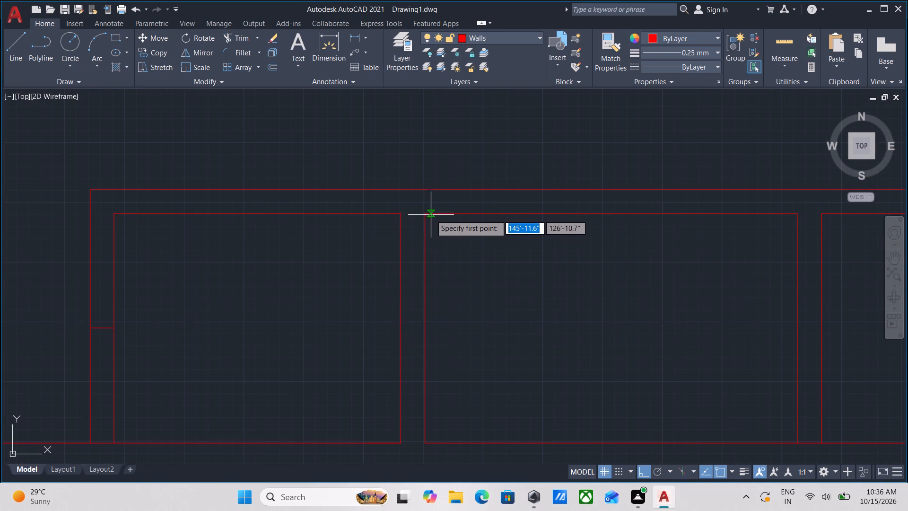
click(426, 215)
click(426, 191)
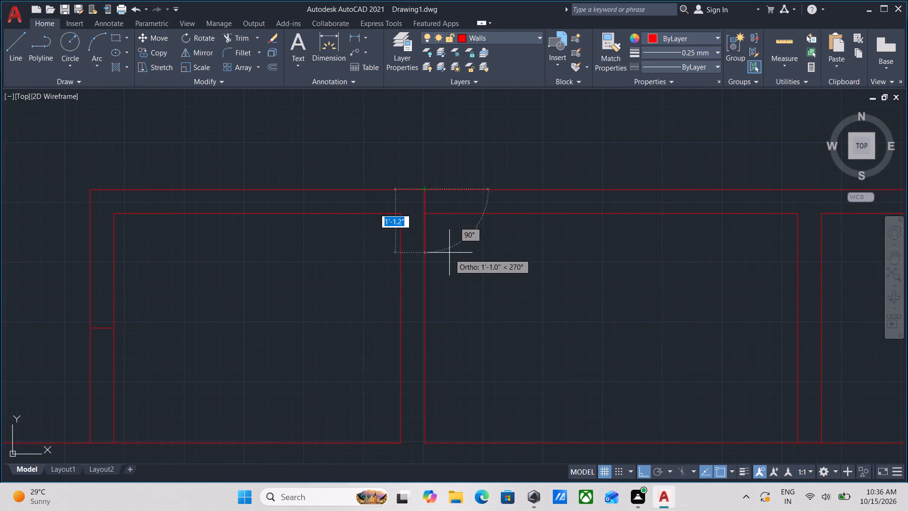
middle_drag(436, 200, 412, 203)
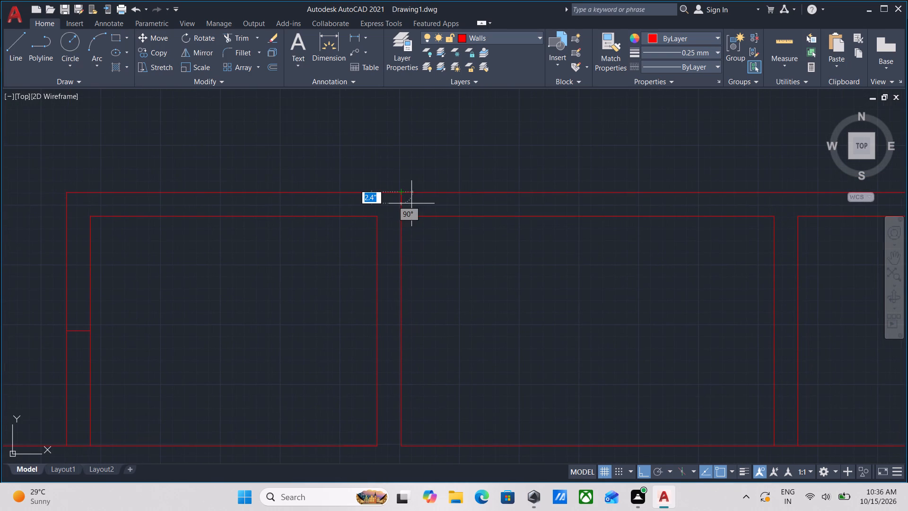
key(Escape)
Examine the walls around the middle and eastern small rooms along the bottom exterior wall.
scroll(445, 266, down, 2)
middle_drag(445, 265, 363, 253)
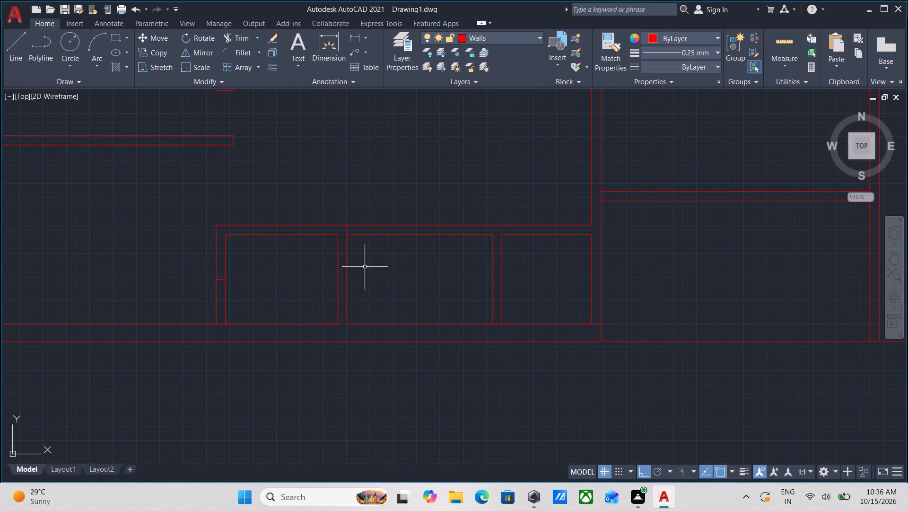
scroll(595, 262, up, 2)
middle_drag(559, 266, 503, 276)
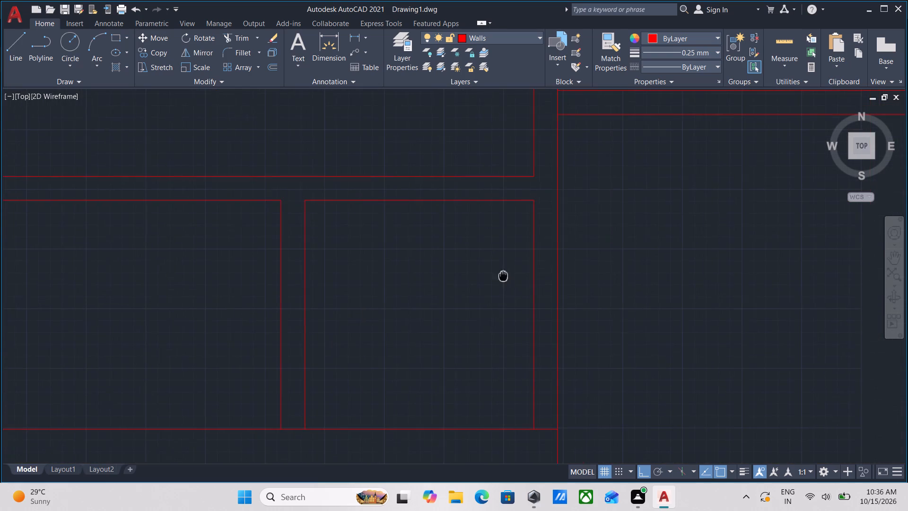
middle_drag(503, 276, 502, 276)
scroll(504, 277, down, 1)
middle_drag(504, 277, 518, 264)
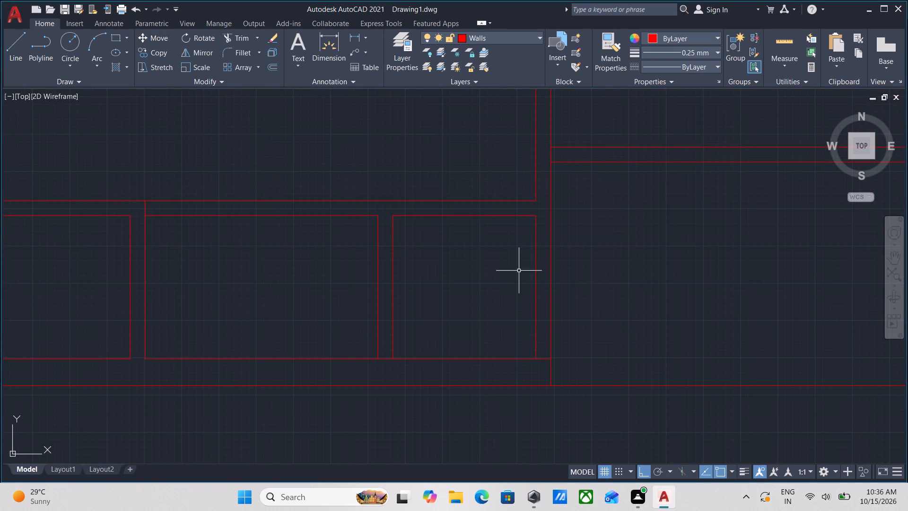
middle_drag(443, 283, 540, 295)
scroll(417, 295, down, 1)
middle_drag(417, 295, 434, 321)
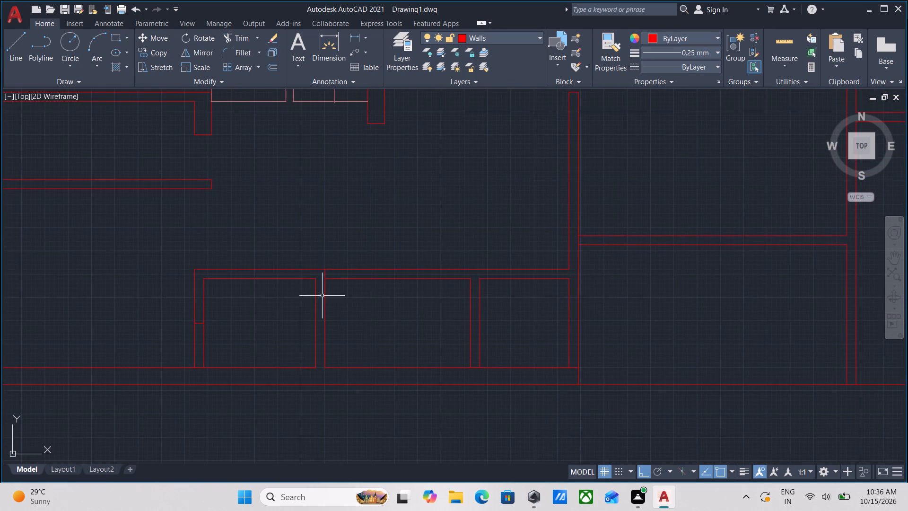
Offset the new crossing line in the middle small room's top wall 2' to the right.
scroll(320, 272, up, 3)
click(345, 284)
click(337, 276)
scroll(337, 276, down, 1)
middle_drag(337, 276, 337, 286)
key(o)
key(Return)
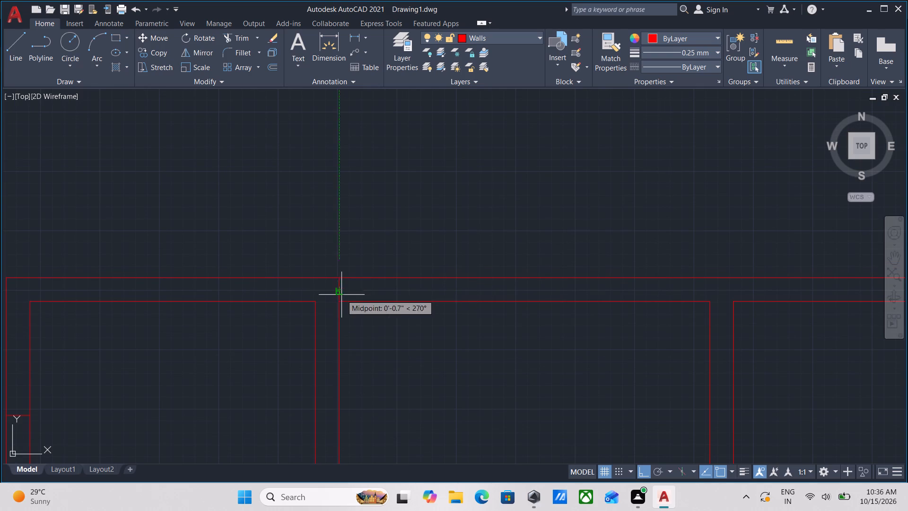
click(340, 292)
click(410, 294)
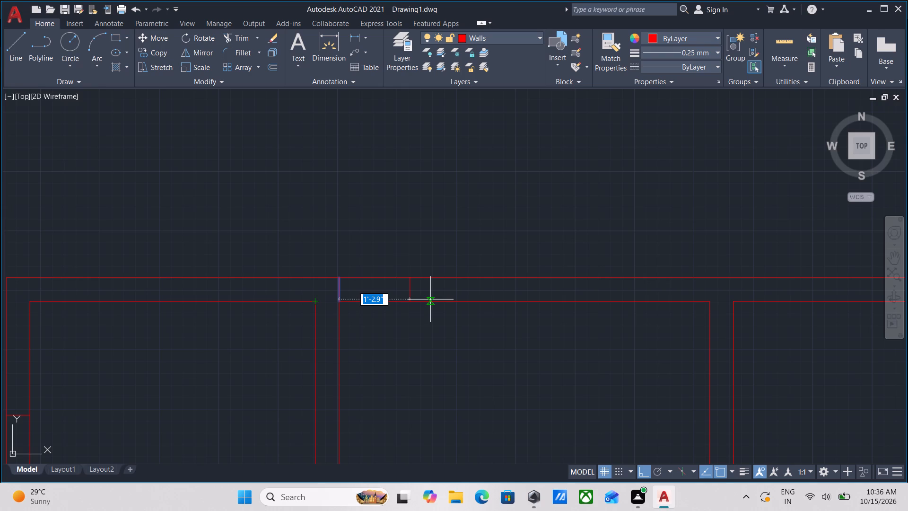
text(2')
key(Return)
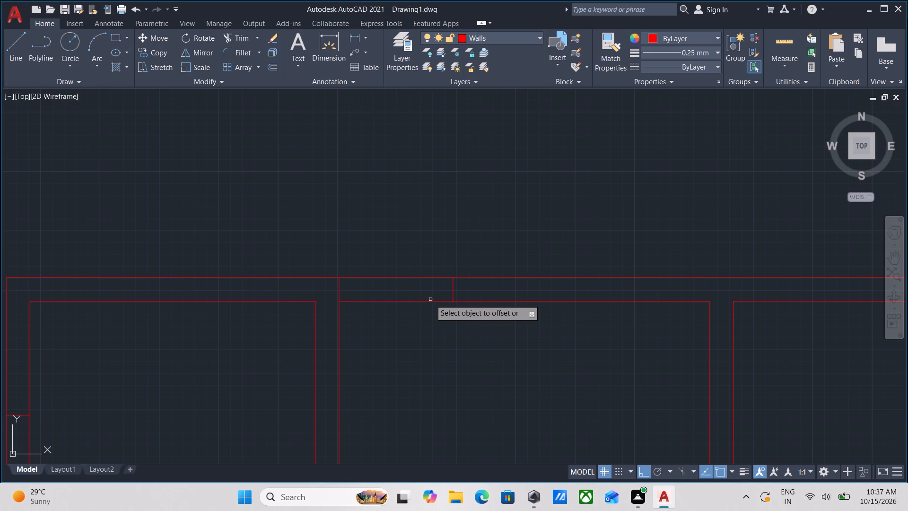
key(Escape)
Trim both top-wall faces of the middle small room between the two crossing lines, leaving a 2' door opening.
scroll(456, 322, up, 2)
middle_drag(449, 322, 498, 307)
text(tr)
key(Return)
click(418, 300)
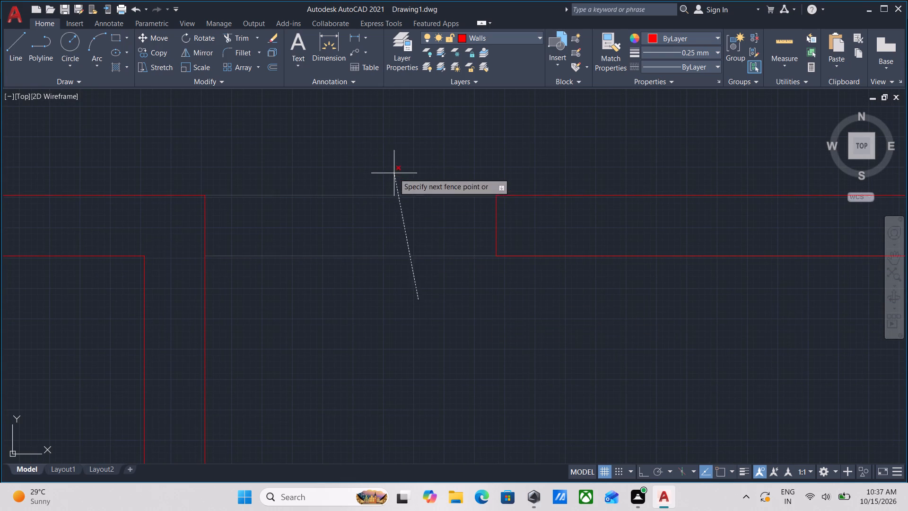
click(391, 154)
Trim both west-wall faces of the westernmost small room below the jamb line, leaving a 2' opening down to the exterior wall.
scroll(346, 280, down, 4)
middle_drag(346, 280, 364, 219)
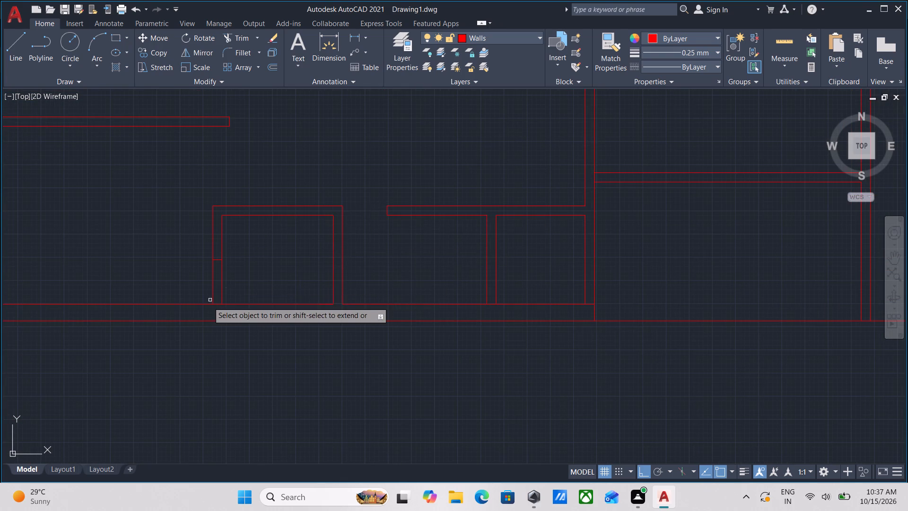
scroll(206, 302, up, 3)
click(311, 262)
click(118, 238)
scroll(306, 226, down, 4)
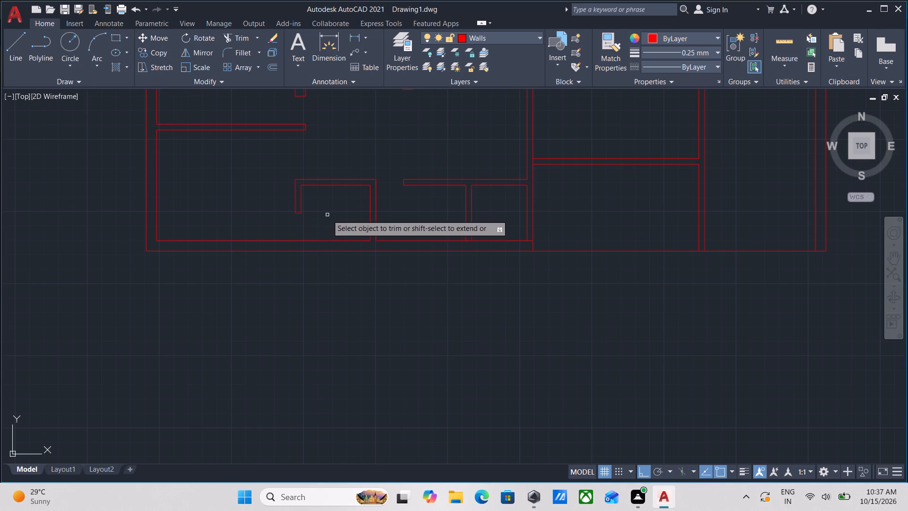
Extend the inner east-wall face of the easternmost small room down to the exterior wall's outer line.
middle_drag(328, 215, 226, 225)
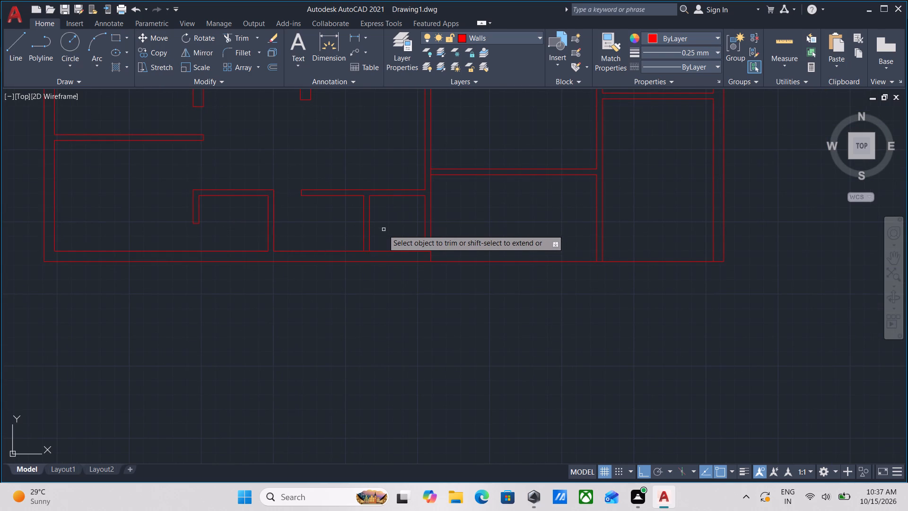
key(Escape)
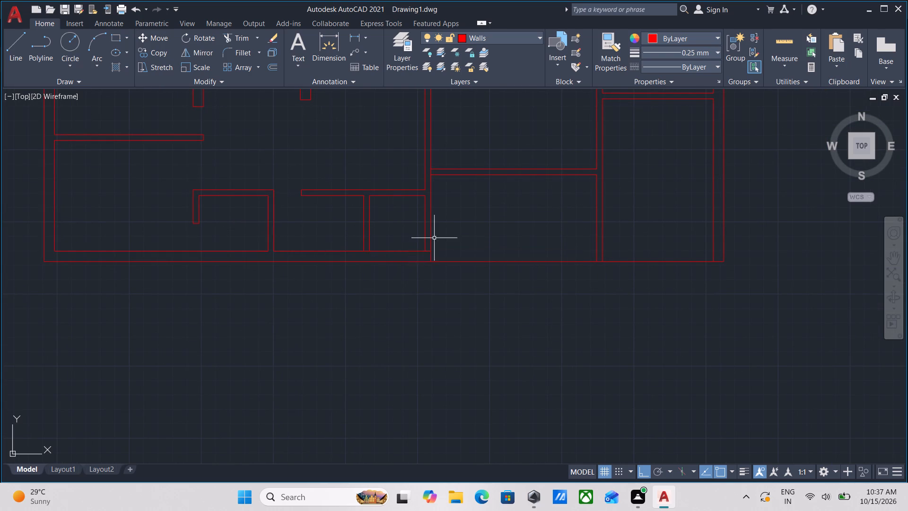
scroll(438, 236, up, 2)
scroll(349, 255, up, 1)
middle_drag(350, 251, 321, 301)
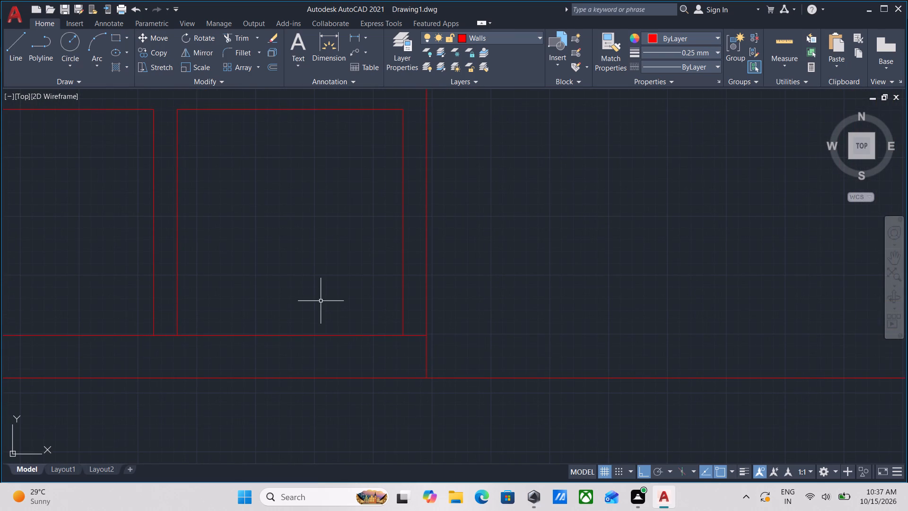
text(ex)
key(Return)
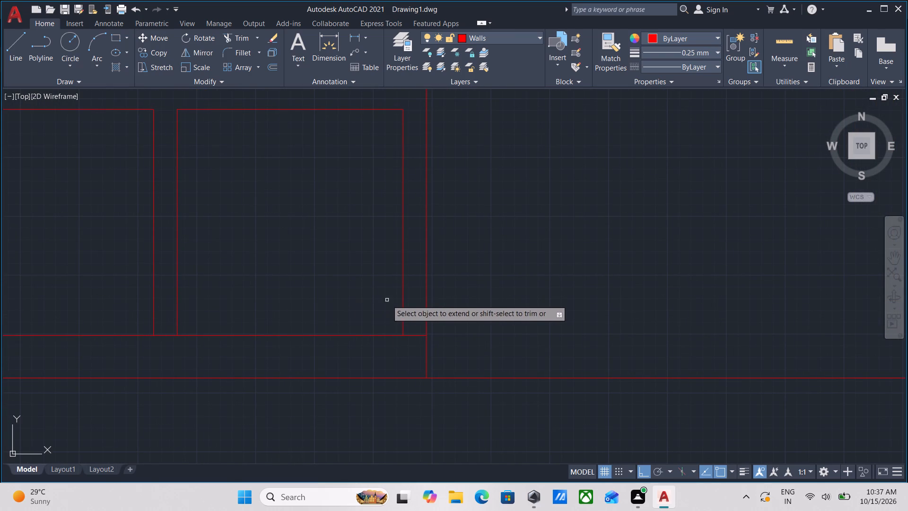
click(402, 298)
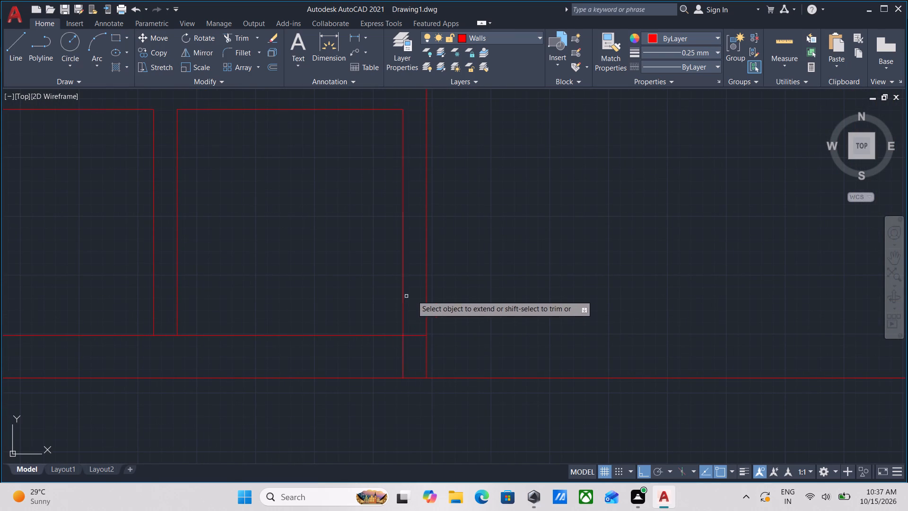
scroll(477, 273, down, 2)
middle_drag(470, 278, 427, 330)
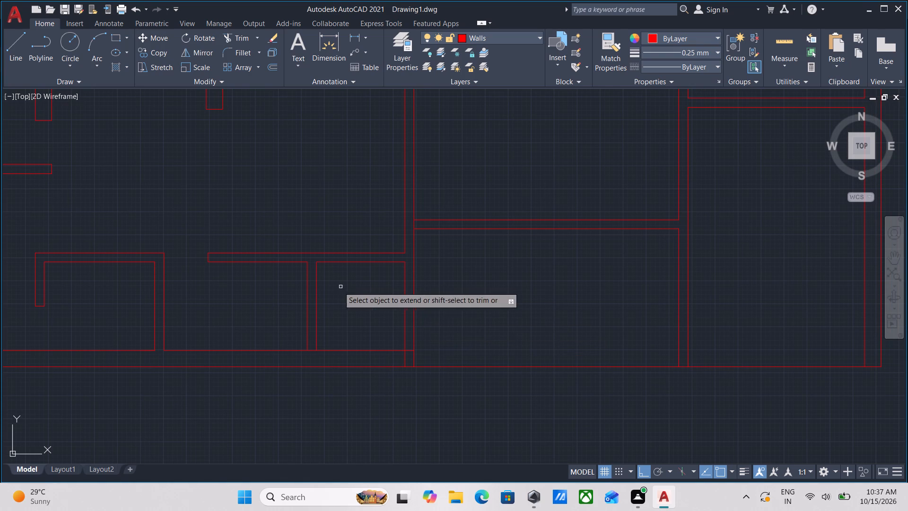
key(Escape)
Extend the lower top-wall face of the easternmost small room east to the outer face of its east wall.
scroll(385, 273, up, 2)
middle_drag(385, 280, 392, 325)
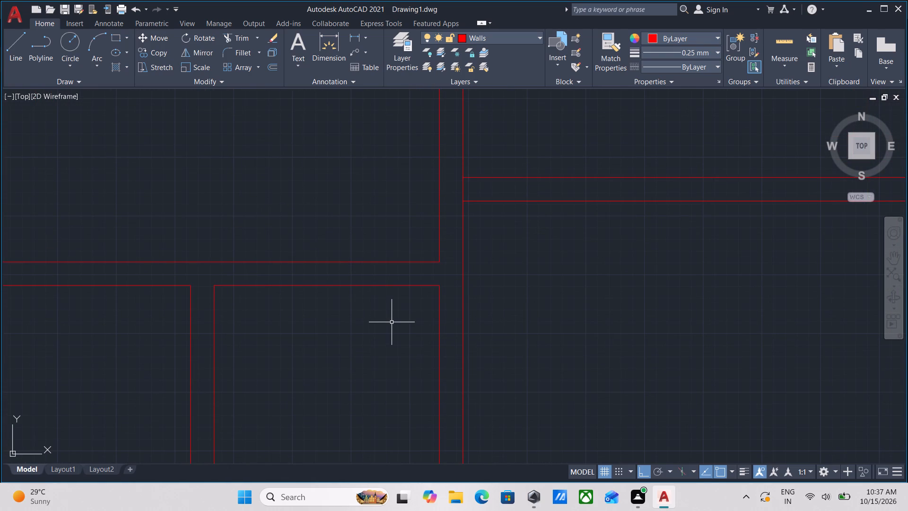
key(e)
key(x)
key(Return)
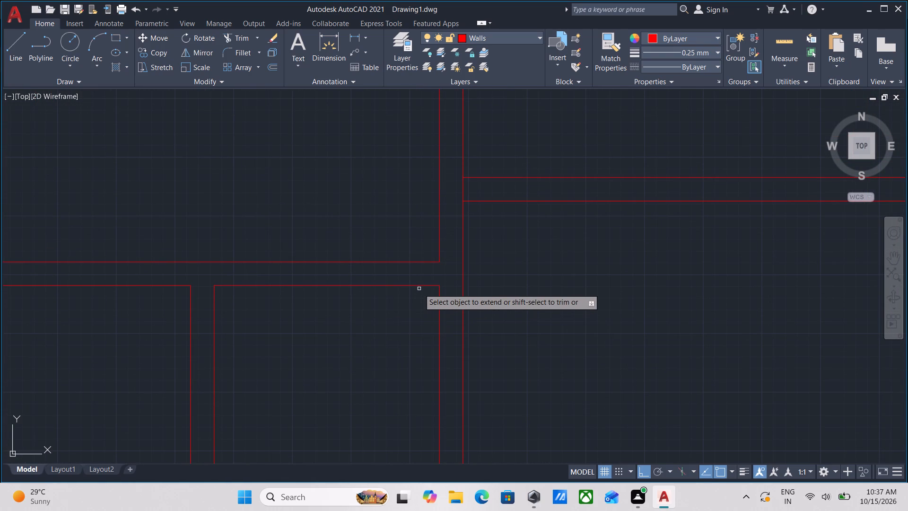
click(423, 285)
scroll(506, 325, down, 2)
middle_drag(506, 325, 473, 256)
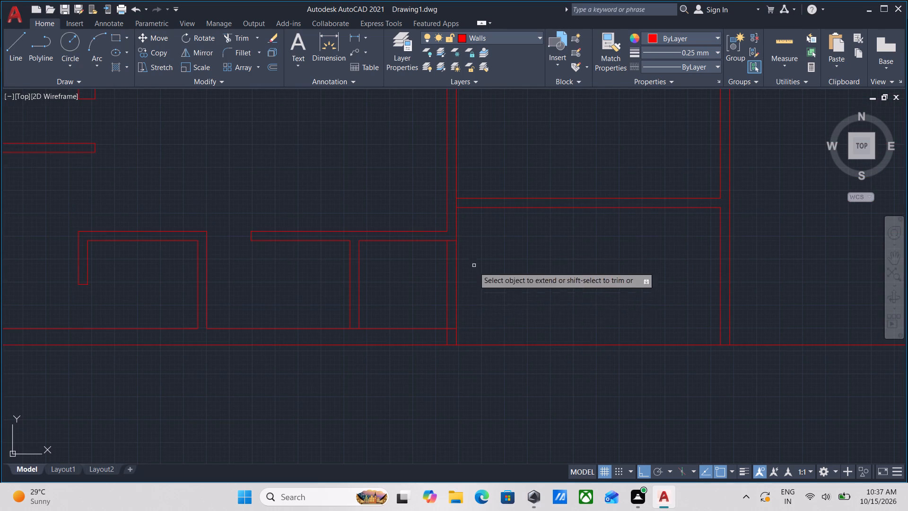
key(Escape)
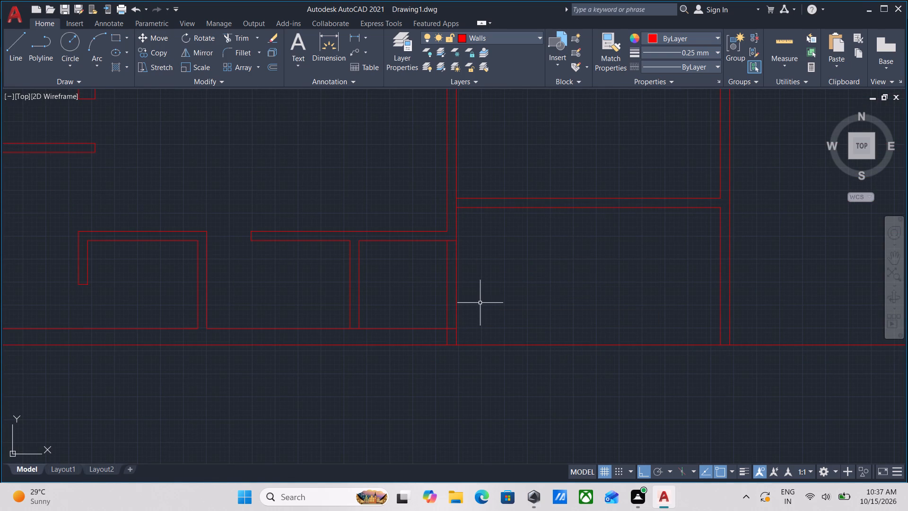
Trim the outer east-wall face beside the easternmost small room, along with the leftover line segments at its exterior-wall corner.
text(tr)
key(Return)
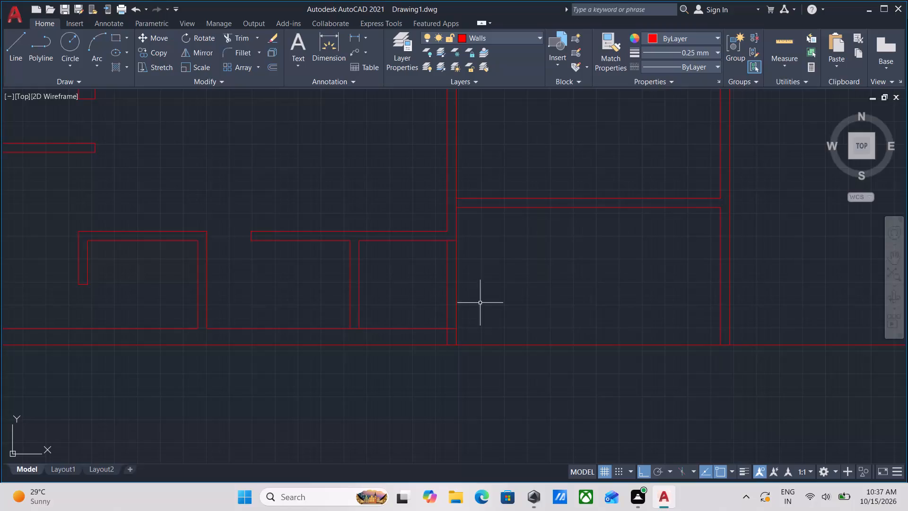
scroll(471, 304, up, 2)
click(466, 302)
click(426, 295)
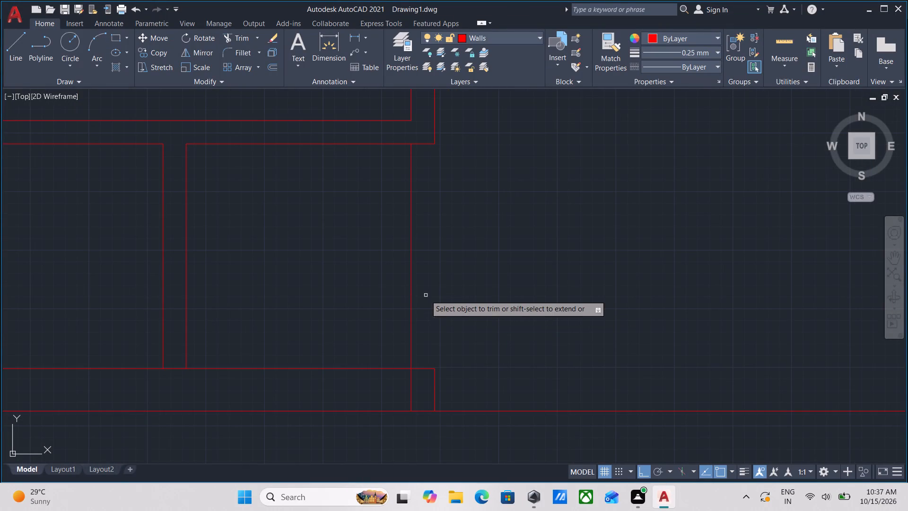
click(421, 342)
click(421, 378)
click(454, 379)
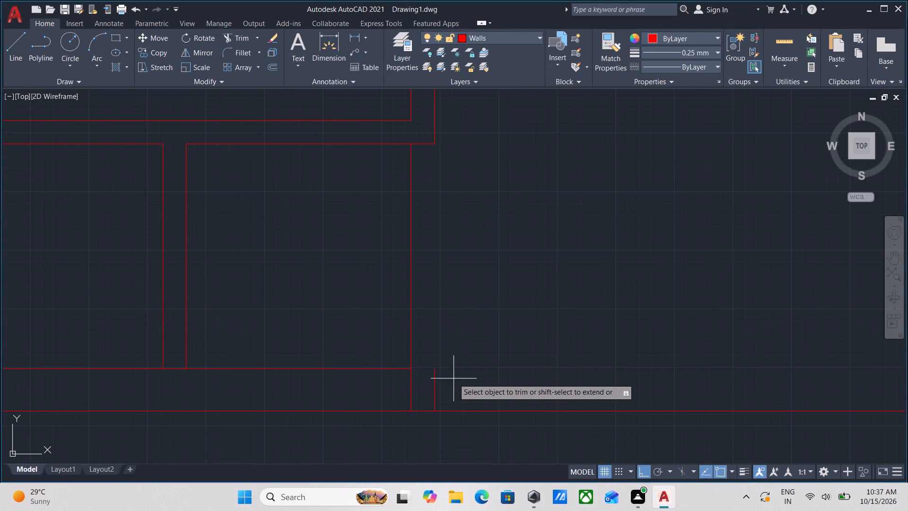
click(414, 378)
scroll(461, 363, down, 4)
middle_drag(518, 328, 500, 357)
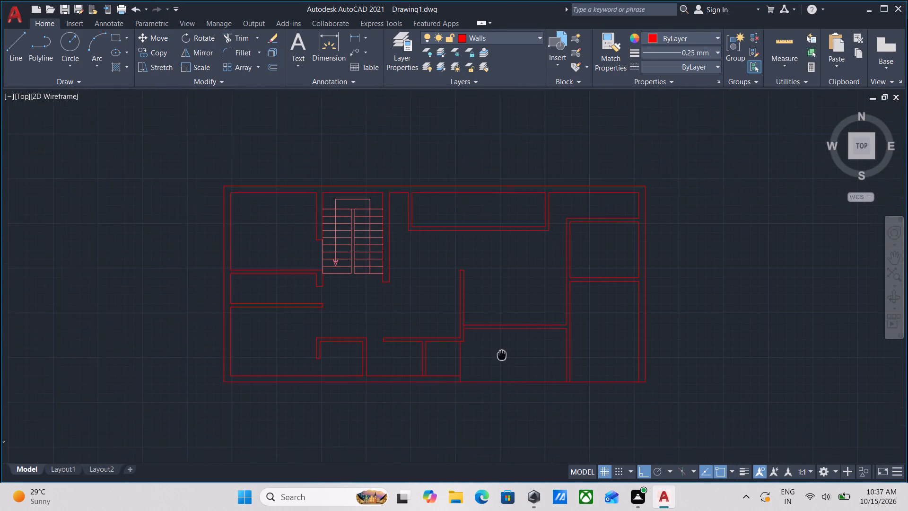
middle_drag(500, 357, 498, 360)
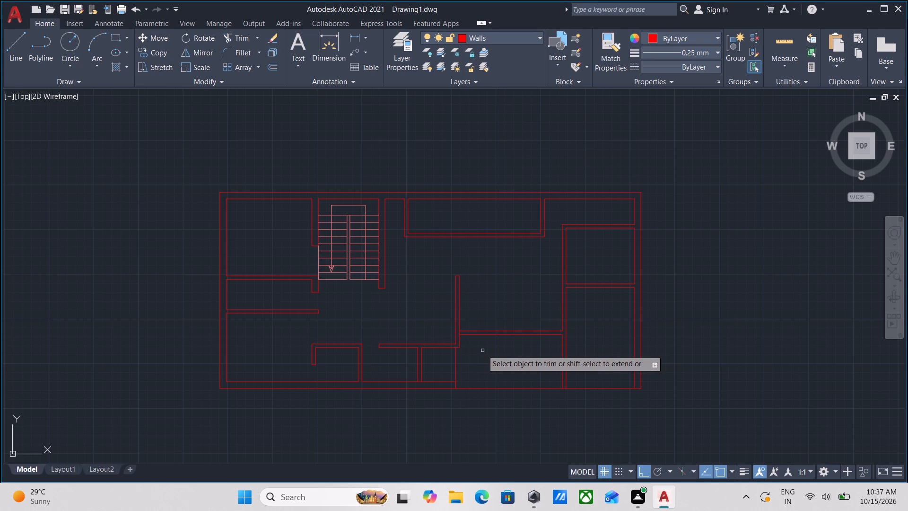
Trim the exterior wall's inner line between the two faces of the partition separating the middle and eastern small rooms.
scroll(476, 367, up, 2)
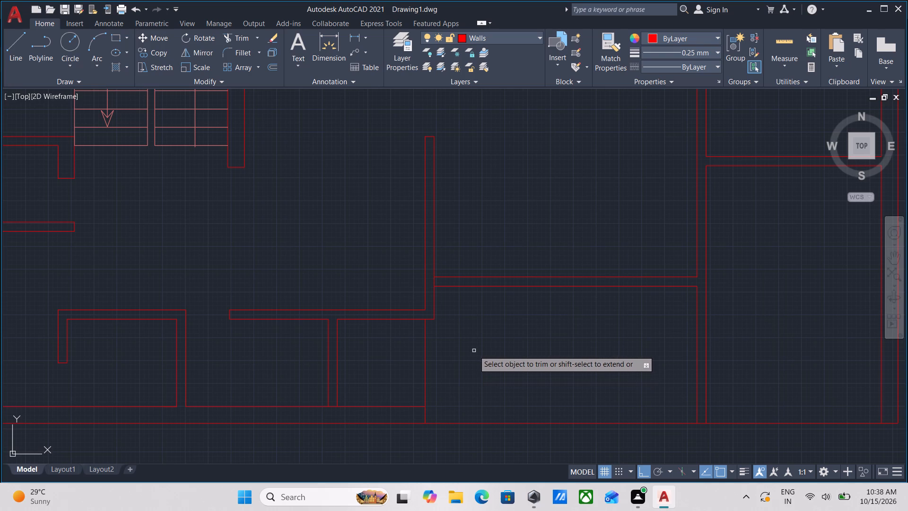
scroll(350, 406, up, 1)
click(314, 415)
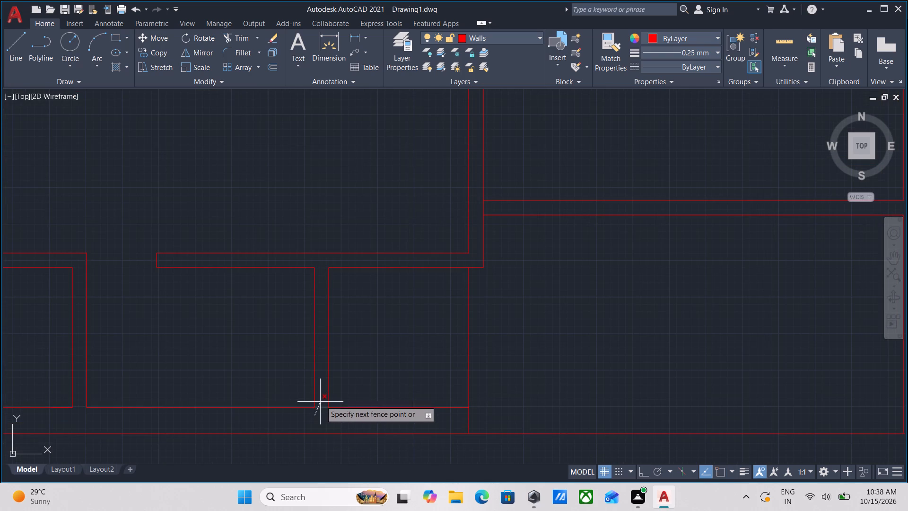
click(321, 399)
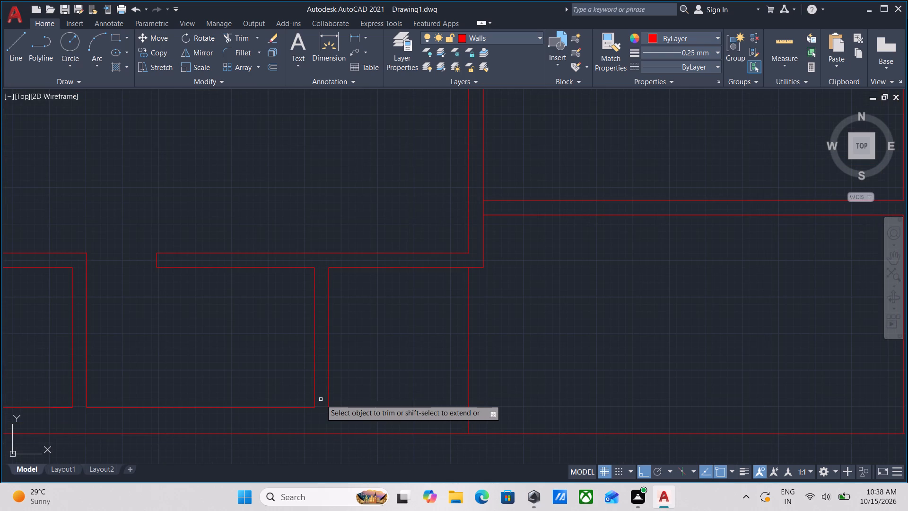
scroll(321, 398, down, 2)
middle_drag(353, 370, 357, 361)
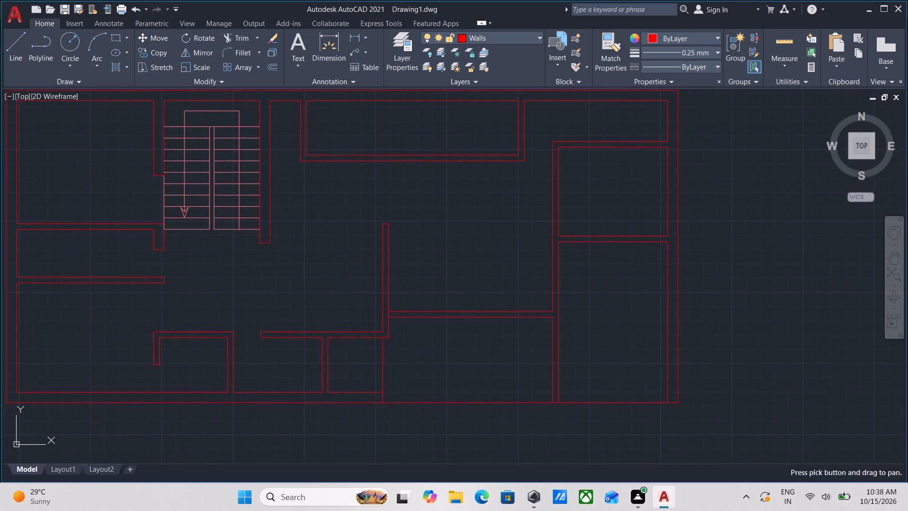
key(Escape)
Draw a 5" line across the base of the partition between the middle and eastern small rooms, joining its two faces.
scroll(323, 404, up, 4)
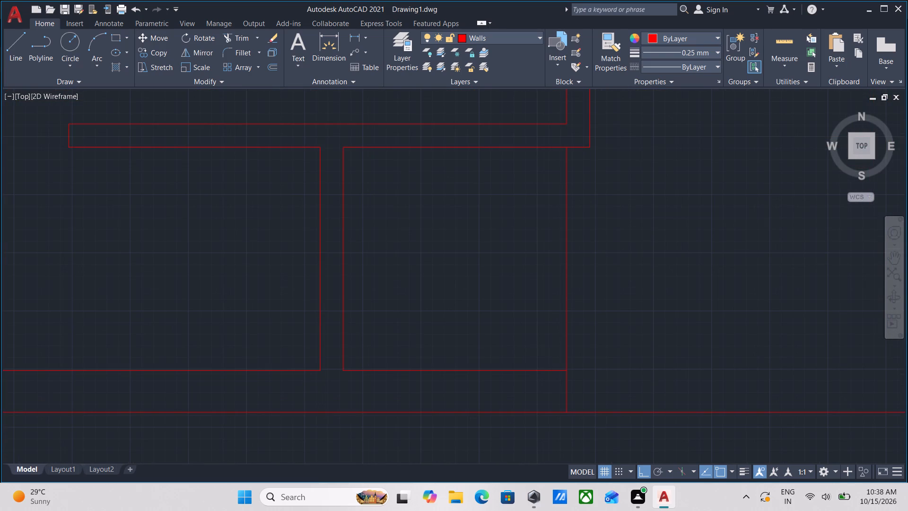
key(l)
key(Return)
scroll(321, 370, up, 1)
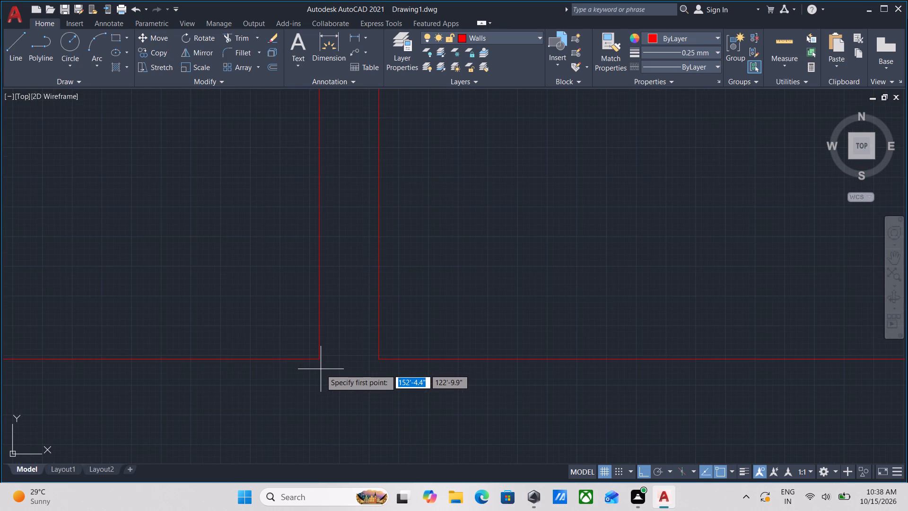
click(318, 360)
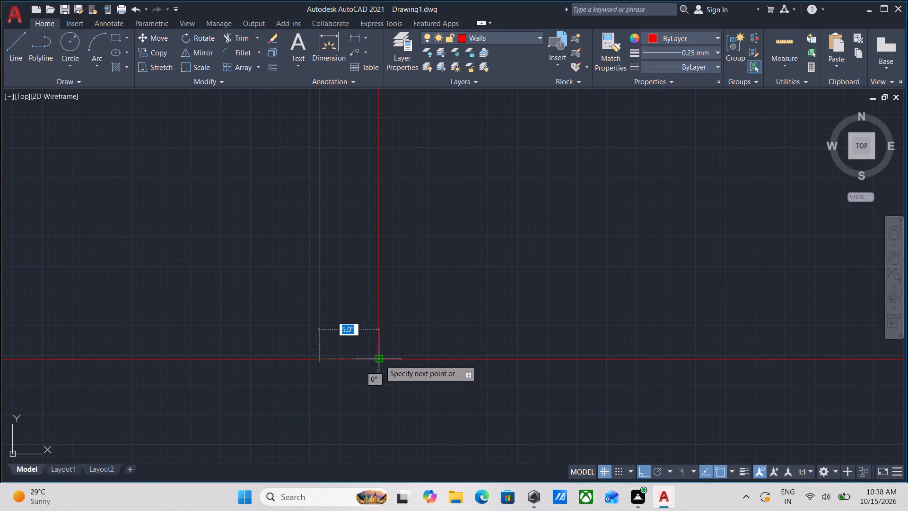
click(380, 360)
key(Escape)
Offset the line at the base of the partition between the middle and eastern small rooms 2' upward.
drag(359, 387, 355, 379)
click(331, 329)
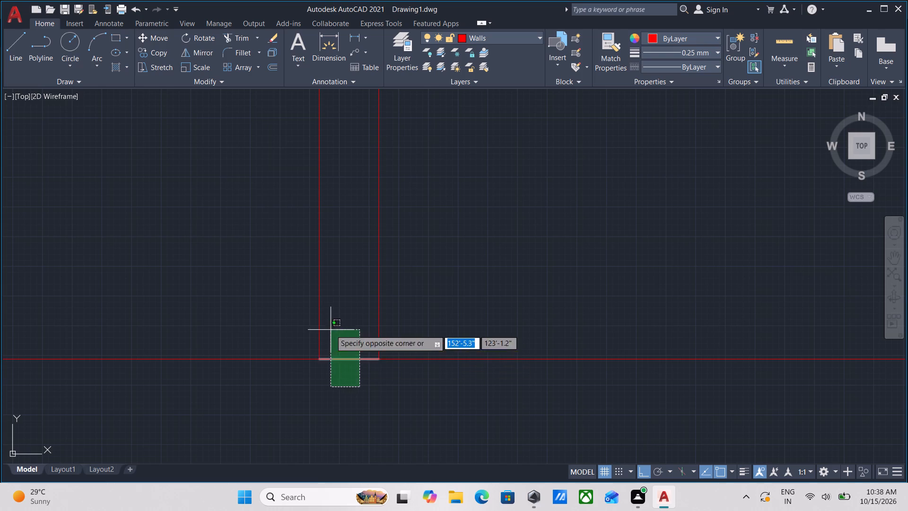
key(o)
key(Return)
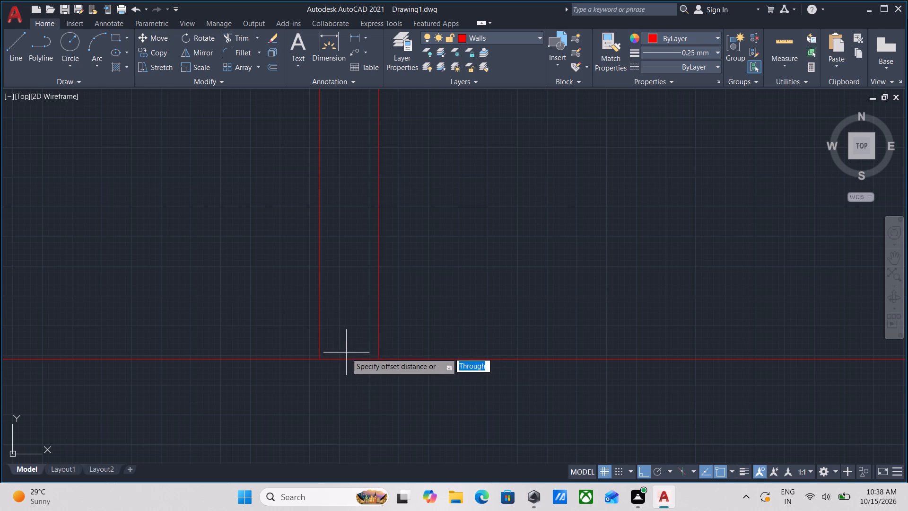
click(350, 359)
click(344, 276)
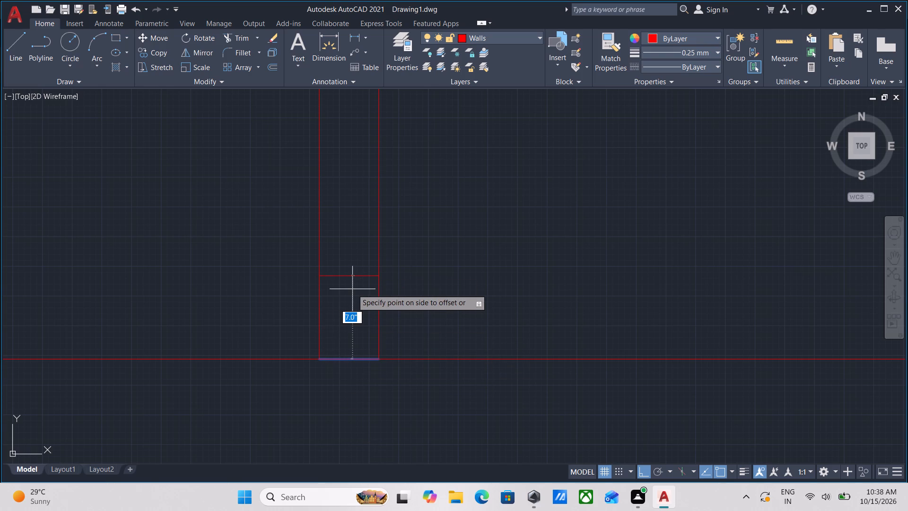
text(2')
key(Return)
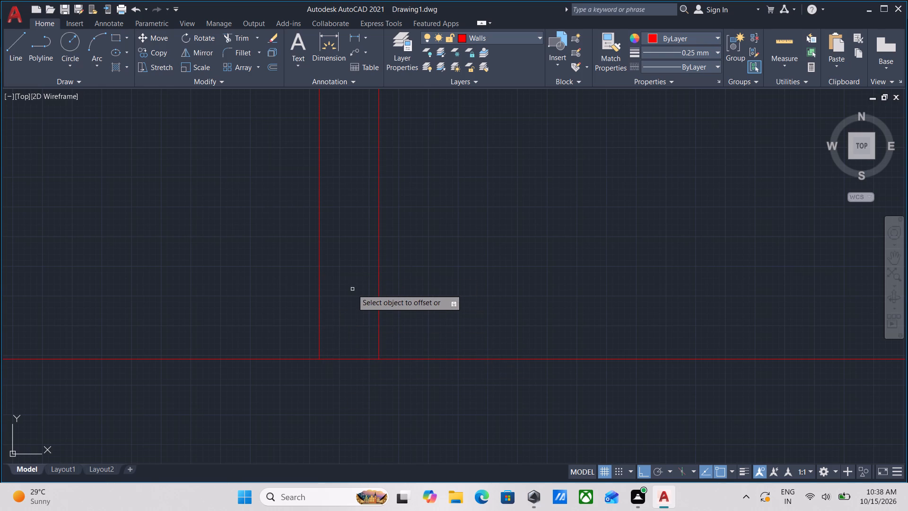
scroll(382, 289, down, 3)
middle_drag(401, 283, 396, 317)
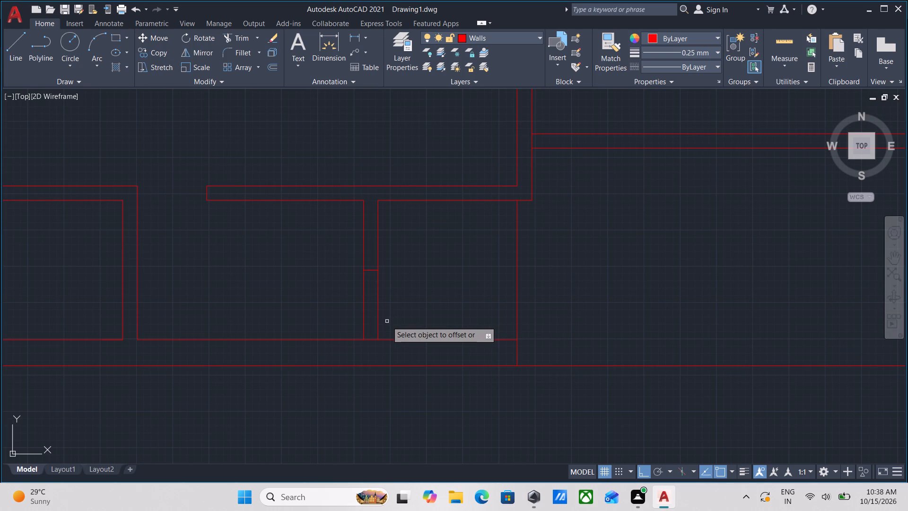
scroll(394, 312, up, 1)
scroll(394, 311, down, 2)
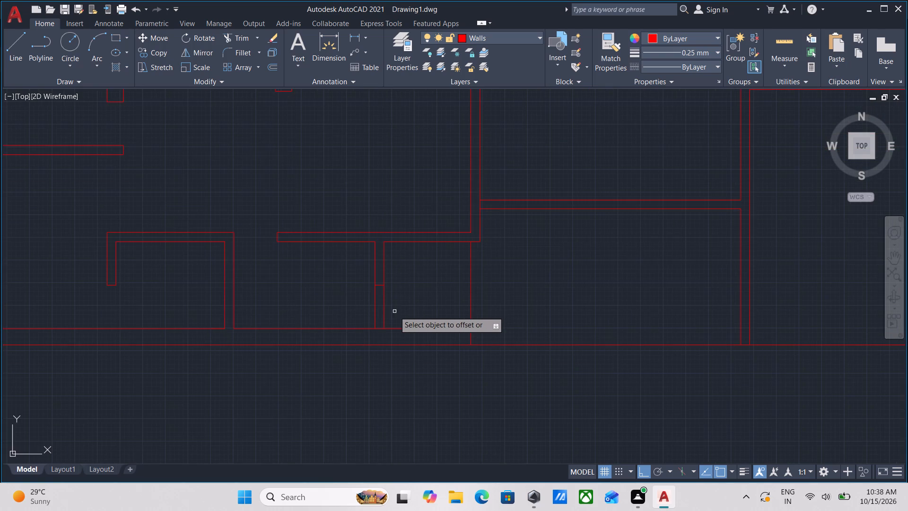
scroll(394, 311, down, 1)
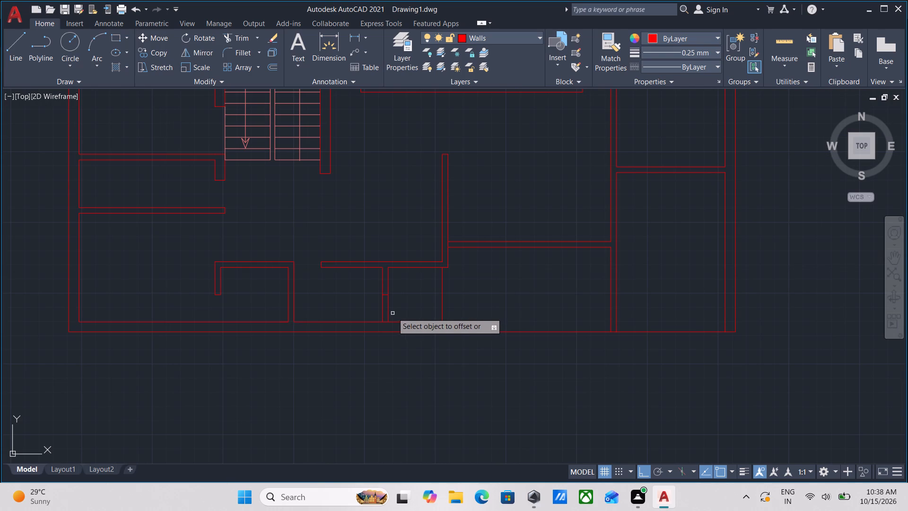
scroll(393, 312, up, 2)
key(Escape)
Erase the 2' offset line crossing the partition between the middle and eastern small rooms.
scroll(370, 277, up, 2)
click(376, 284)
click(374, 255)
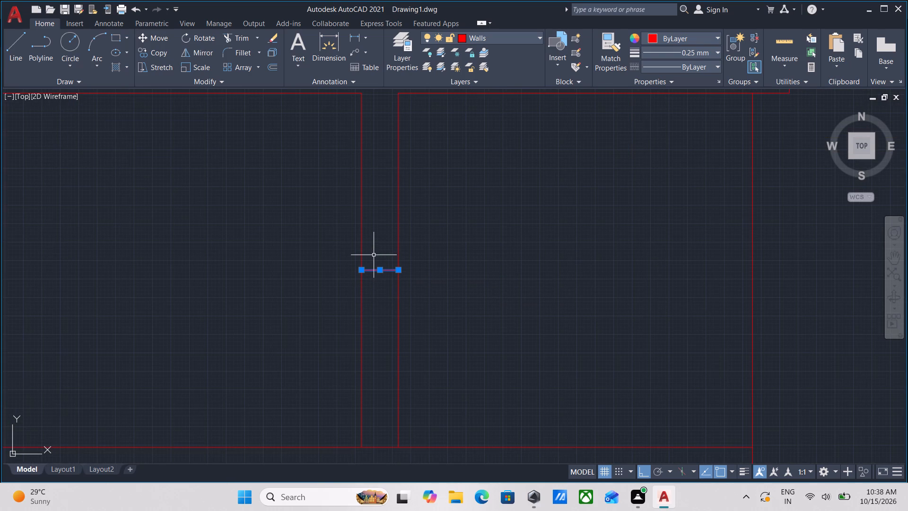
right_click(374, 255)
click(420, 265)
Offset the line at the base of the partition between the middle and eastern small rooms 1'5" upward.
scroll(404, 328, down, 1)
middle_drag(404, 328, 404, 300)
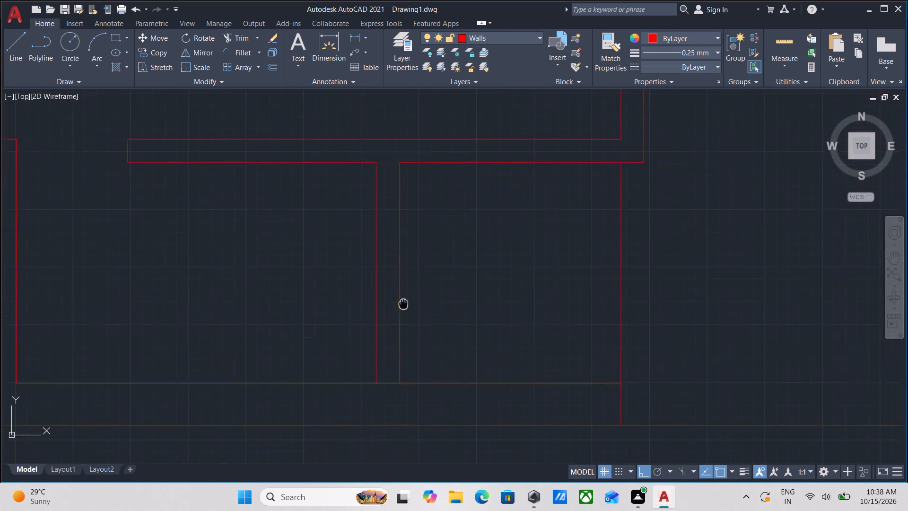
middle_drag(404, 300, 405, 297)
scroll(405, 353, up, 2)
drag(370, 426, 369, 416)
click(358, 363)
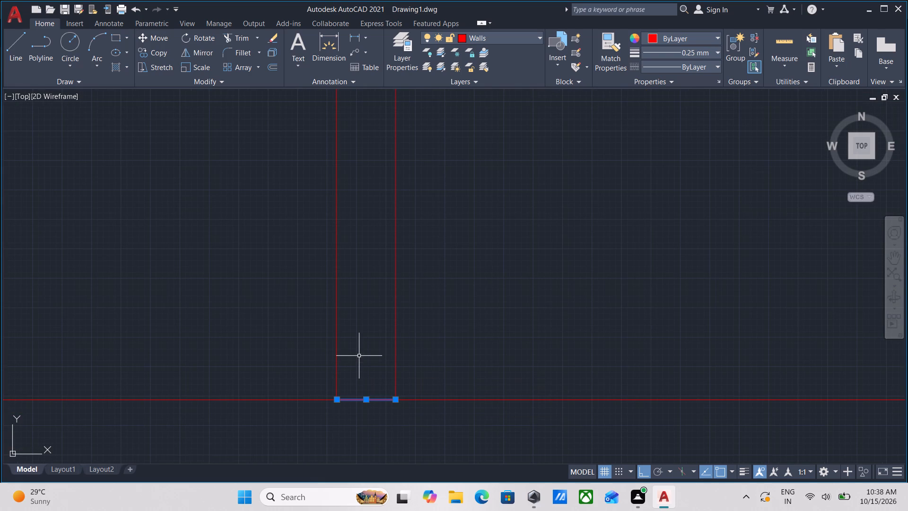
key(o)
key(Return)
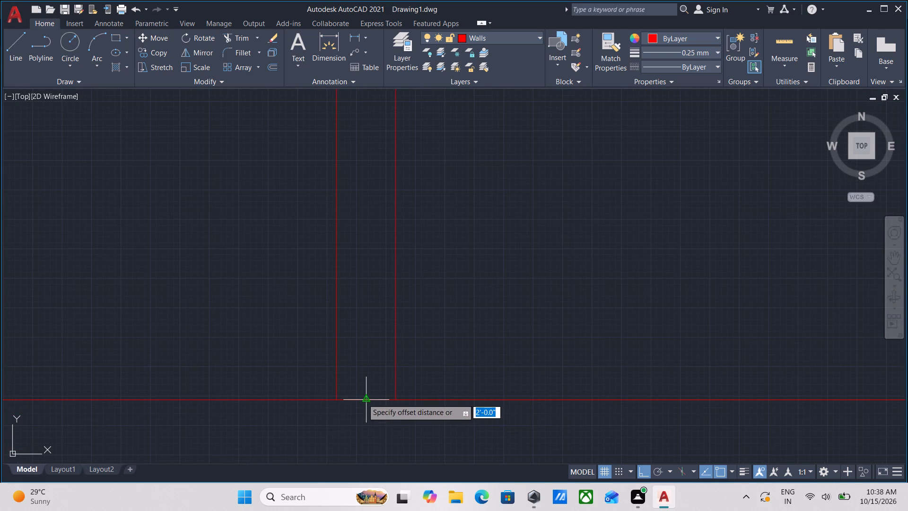
click(363, 399)
click(368, 326)
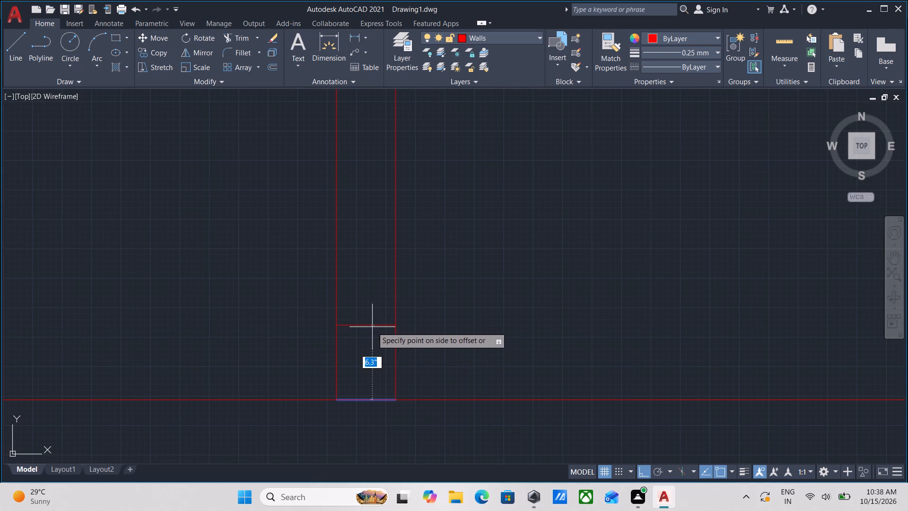
key(1)
key(apostrophe)
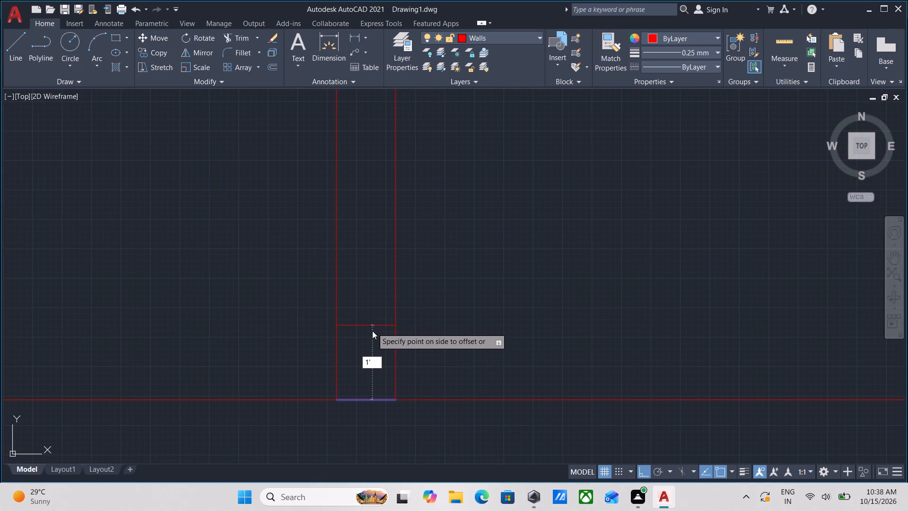
key(5)
key(Return)
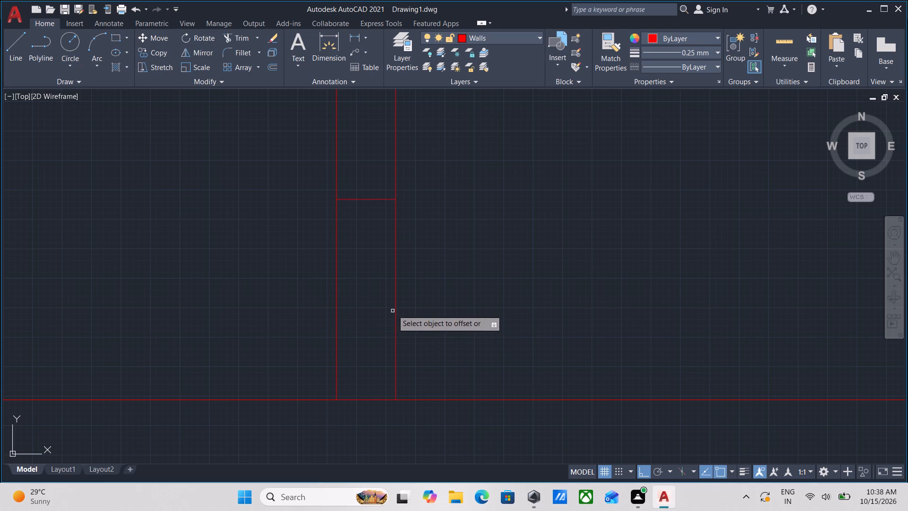
scroll(395, 308, down, 4)
middle_drag(444, 301, 429, 327)
scroll(428, 319, down, 1)
middle_drag(428, 319, 428, 320)
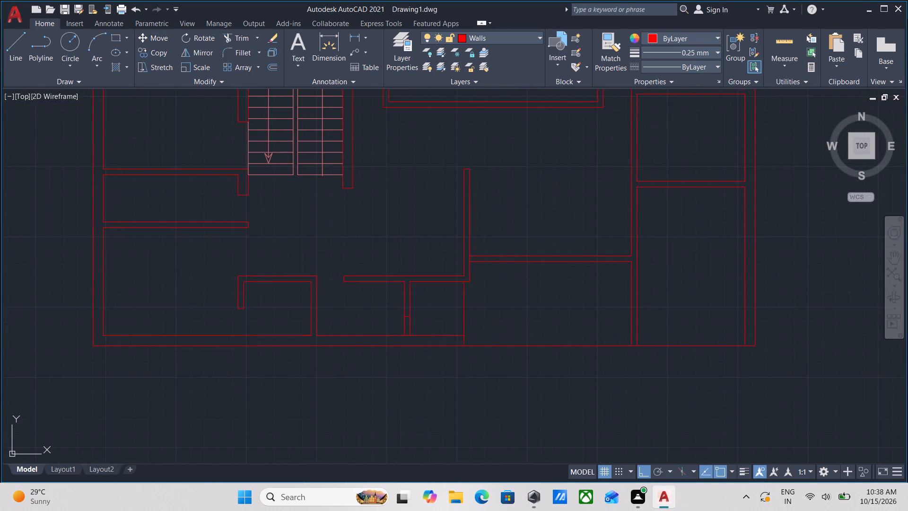
middle_drag(428, 320, 409, 353)
scroll(396, 356, up, 1)
scroll(399, 355, down, 1)
middle_drag(402, 352, 390, 363)
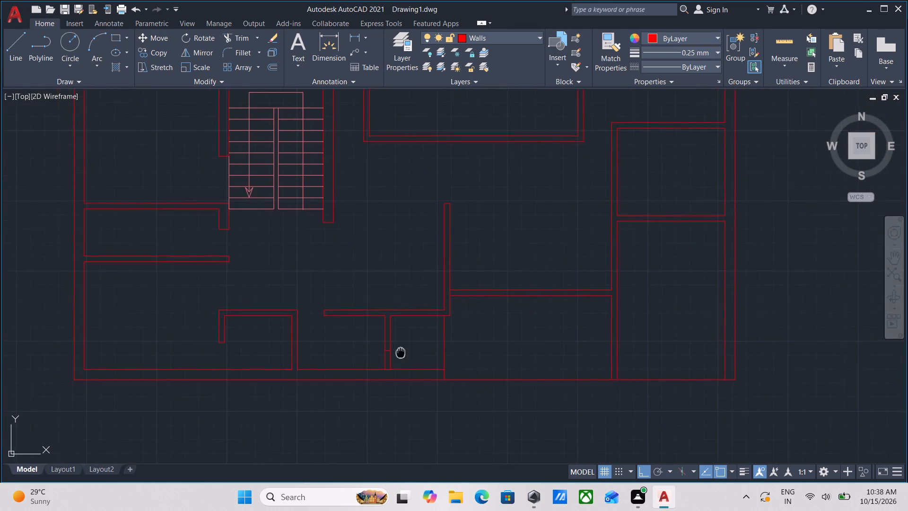
middle_drag(390, 363, 364, 380)
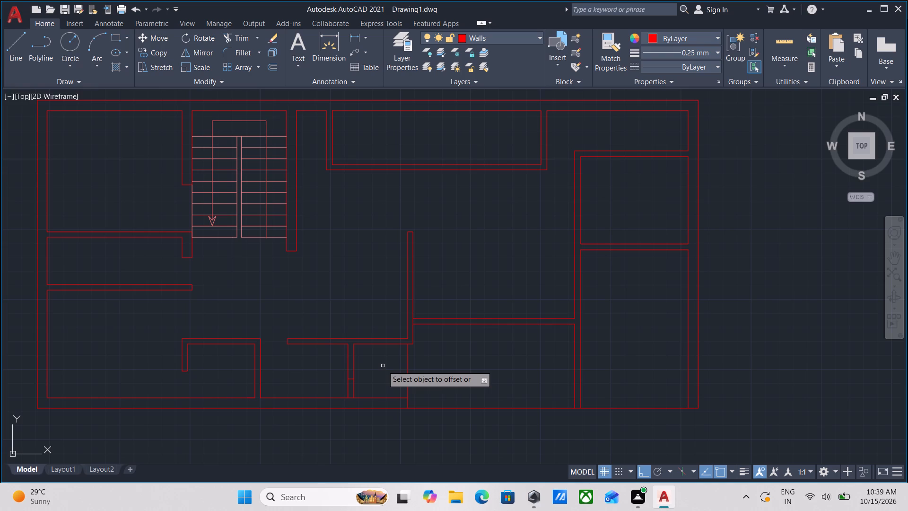
scroll(463, 330, up, 2)
scroll(345, 329, up, 2)
key(Escape)
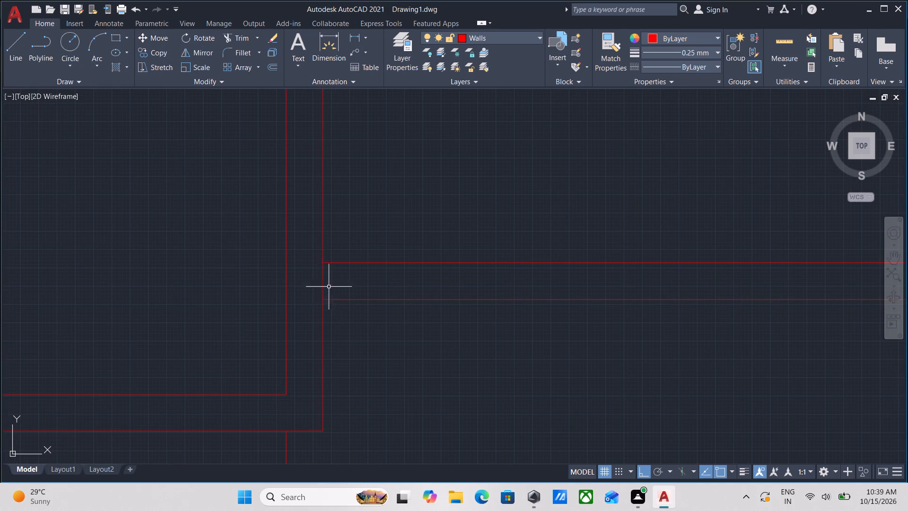
Trim the vertical wall's east face between the two faces of the horizontal partition that meets it east of the small rooms.
middle_drag(344, 286, 343, 300)
text(tr)
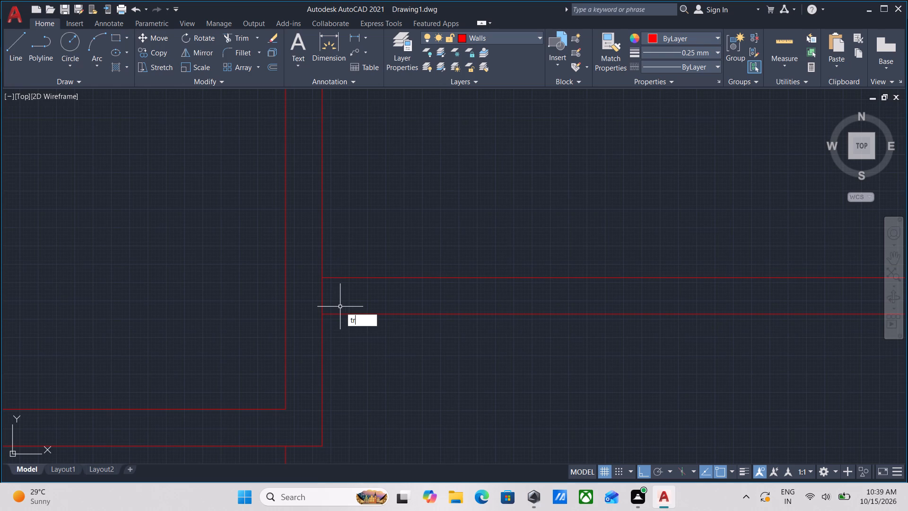
key(Return)
click(335, 297)
click(298, 297)
key(Escape)
Draw a line across the west end of that horizontal partition, joining its two faces at the vertical wall.
key(l)
key(Return)
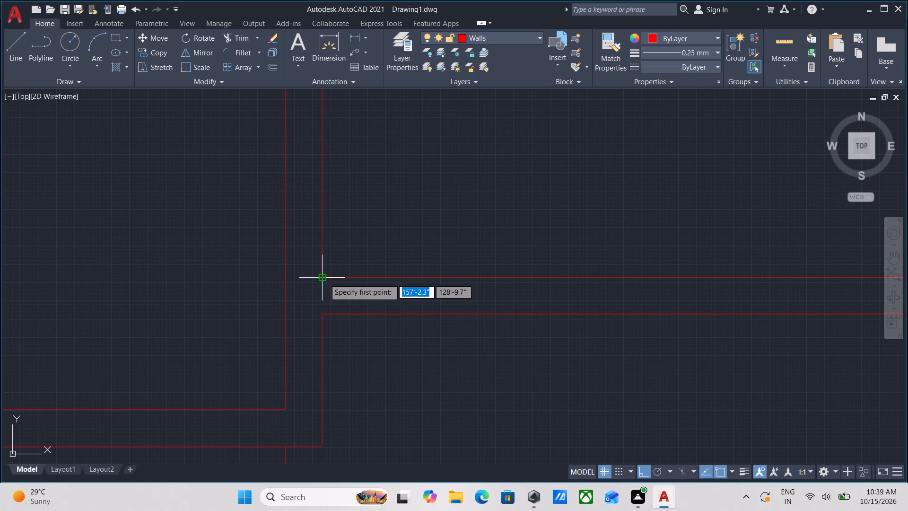
click(324, 279)
click(324, 317)
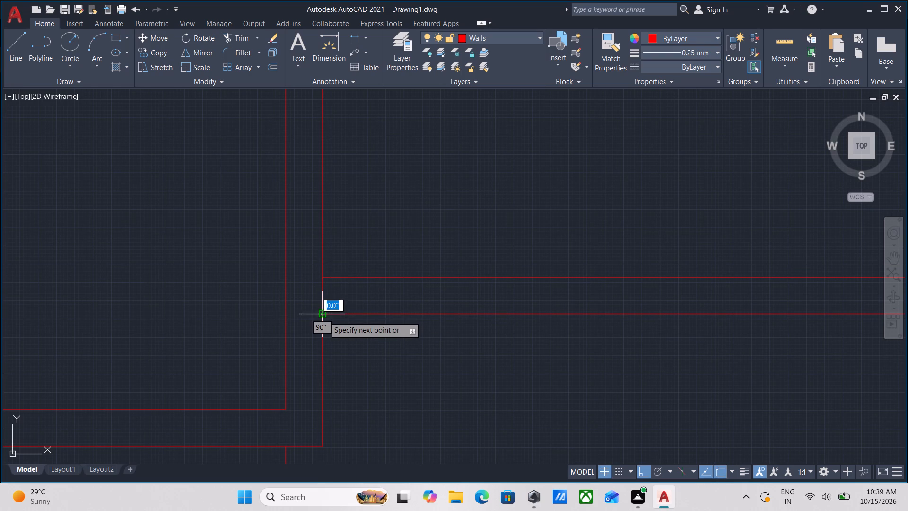
key(Escape)
Offset the line at the horizontal partition's west end 4' eastward to mark a door opening.
click(334, 300)
click(307, 293)
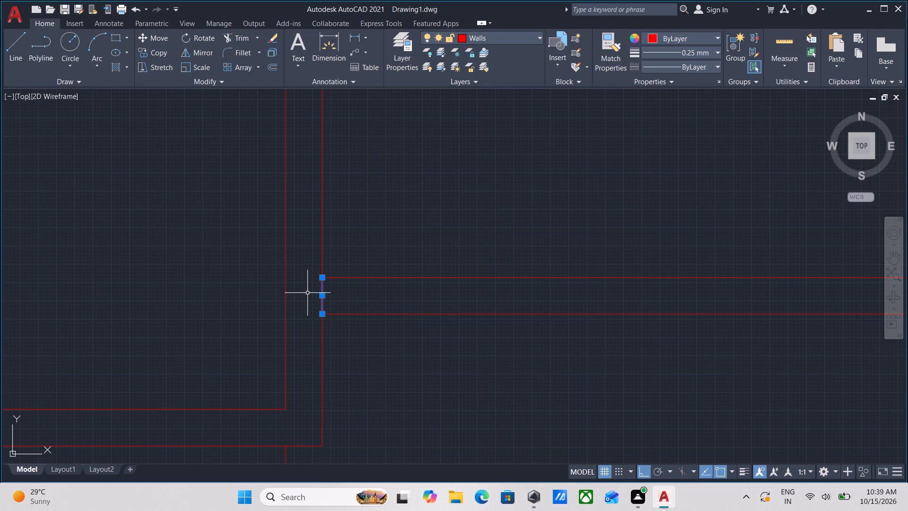
key(o)
key(Return)
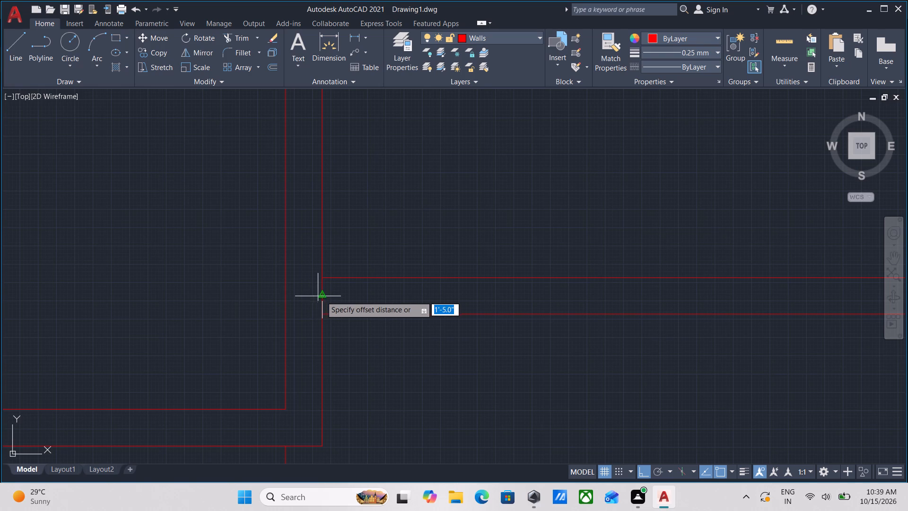
click(323, 296)
click(417, 297)
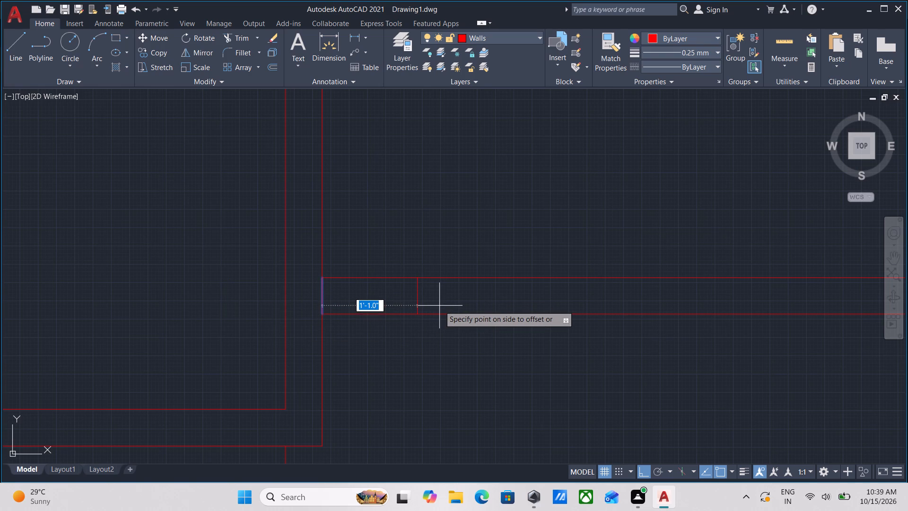
key(4)
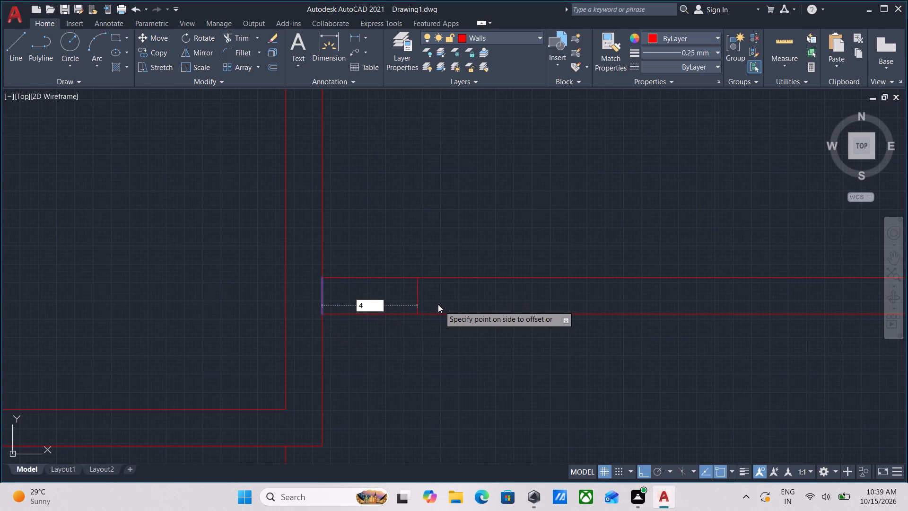
key(apostrophe)
key(Return)
scroll(463, 333, down, 3)
key(Escape)
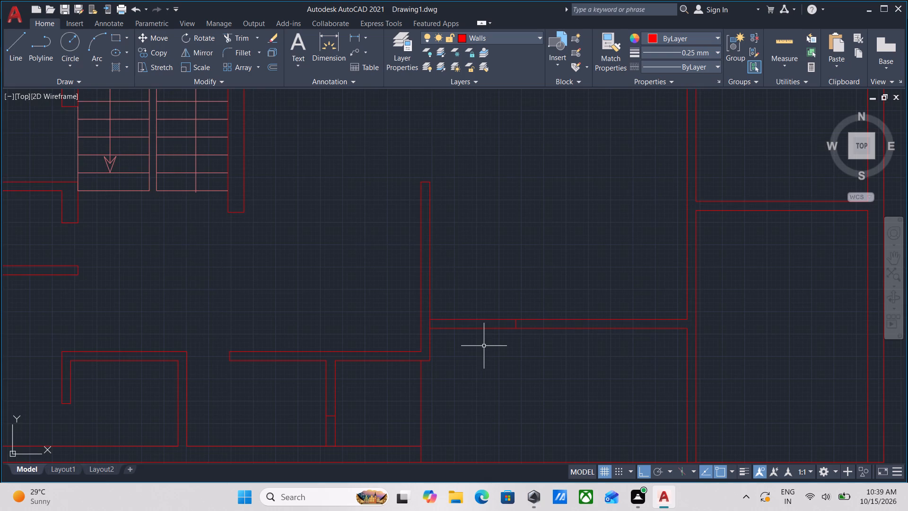
Trim both faces of the horizontal partition between the vertical wall and the 4' offset line to open the doorway.
middle_drag(484, 345, 453, 367)
text(tr)
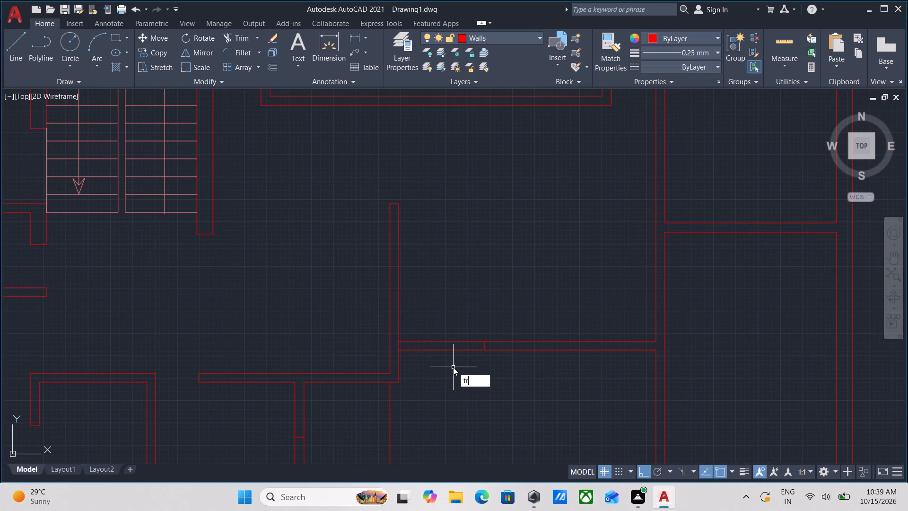
key(Return)
click(453, 367)
click(452, 297)
key(Escape)
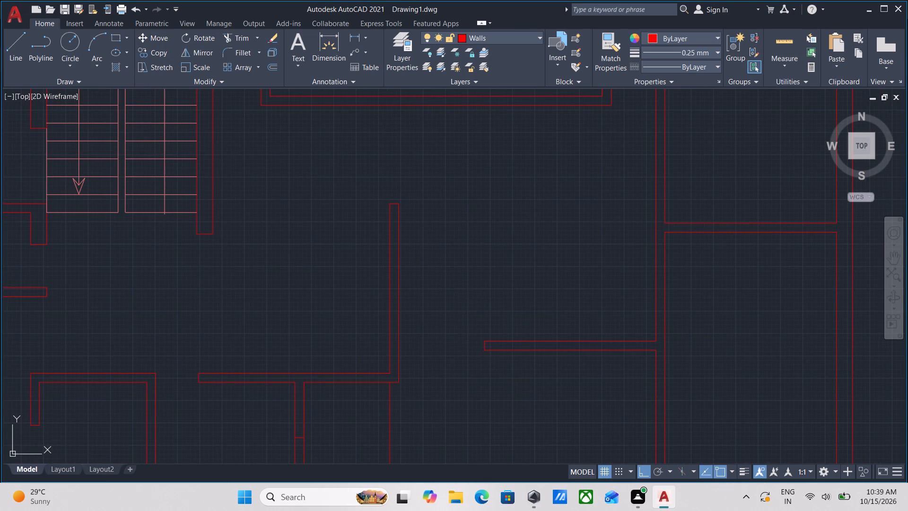
Examine the two enclosed eastern rooms and the surrounding plan for the next door opening.
scroll(460, 292, down, 1)
middle_drag(490, 295, 383, 342)
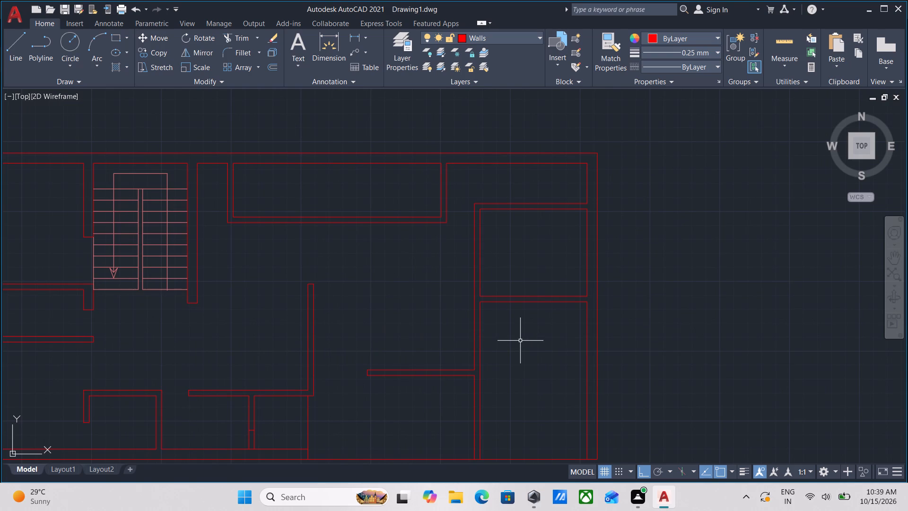
middle_drag(520, 341, 512, 285)
middle_drag(515, 289, 469, 370)
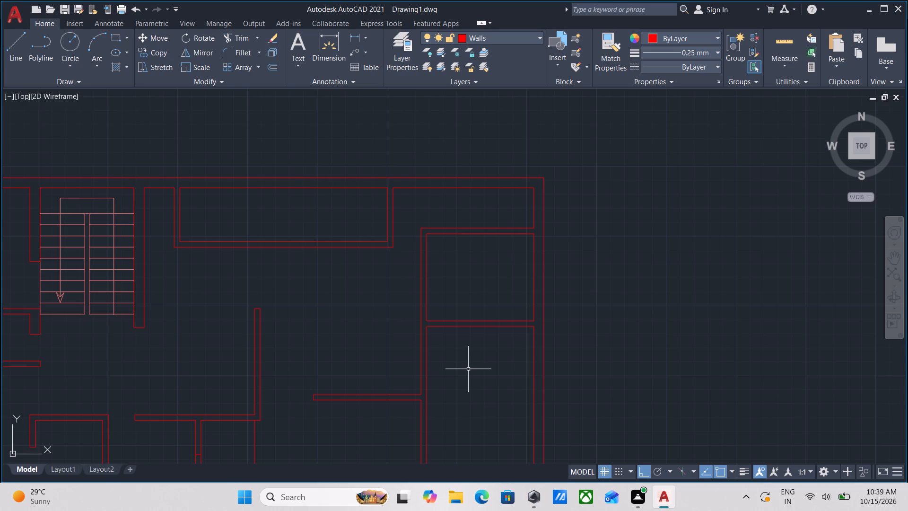
scroll(467, 365, up, 1)
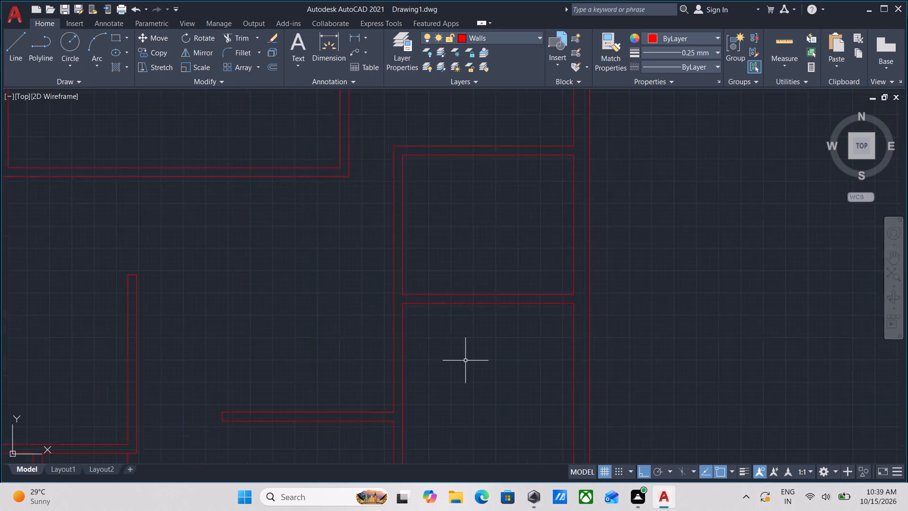
scroll(465, 360, up, 1)
scroll(464, 358, down, 1)
middle_drag(464, 356, 470, 309)
scroll(471, 308, down, 2)
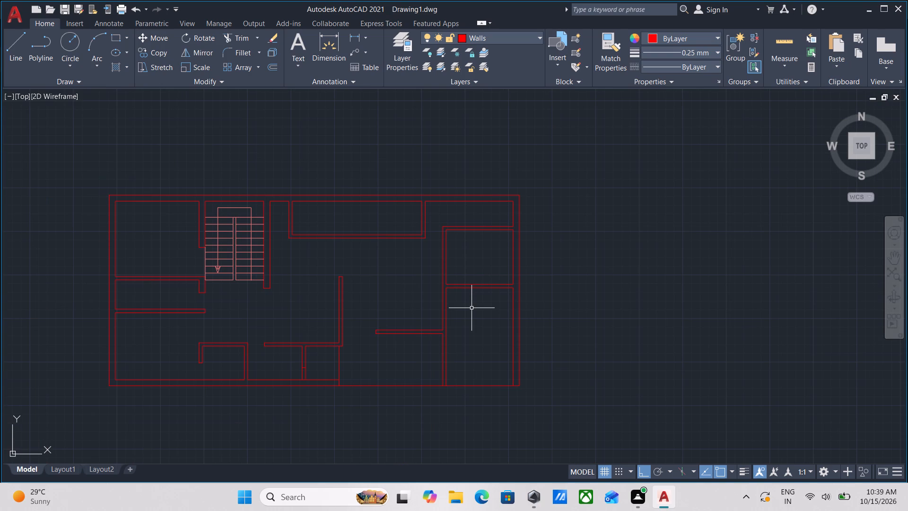
scroll(471, 308, up, 1)
middle_drag(471, 308, 518, 288)
scroll(471, 308, down, 1)
scroll(493, 287, up, 3)
scroll(531, 279, down, 1)
middle_drag(531, 279, 482, 296)
scroll(482, 296, down, 2)
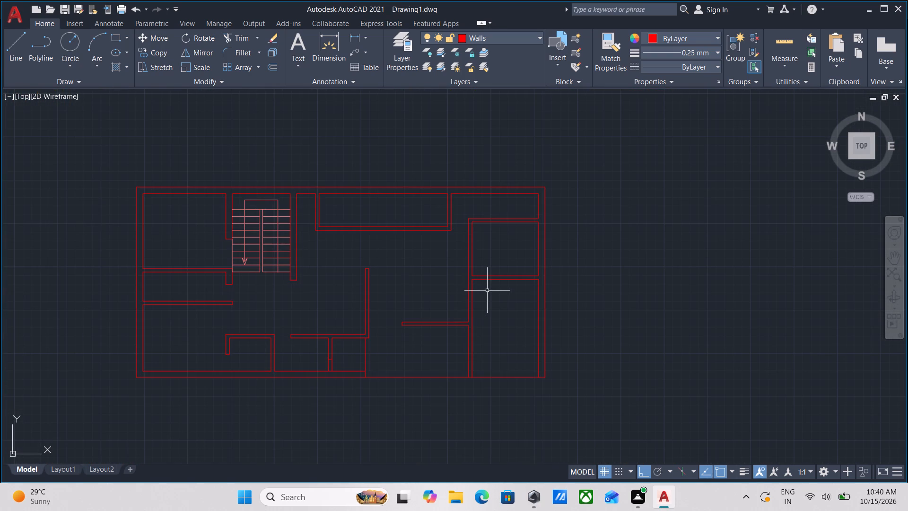
Draw a line across the east end of the partition between the two eastern rooms, joining its two faces.
scroll(489, 290, up, 1)
middle_drag(489, 290, 484, 327)
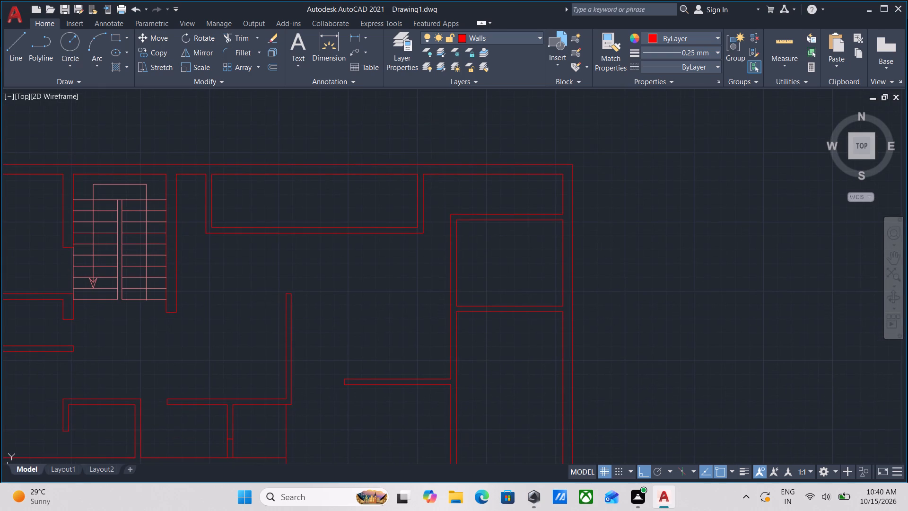
key(l)
key(Return)
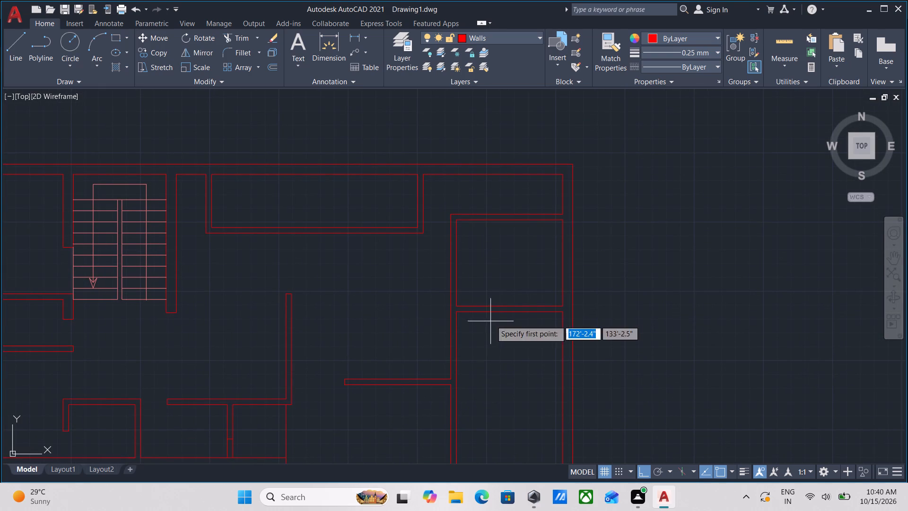
scroll(559, 313, up, 4)
click(592, 292)
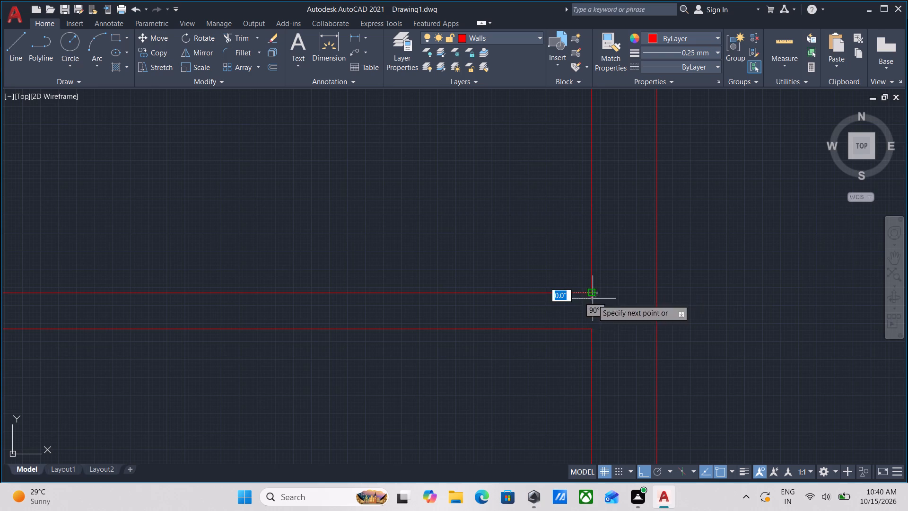
click(593, 332)
key(Escape)
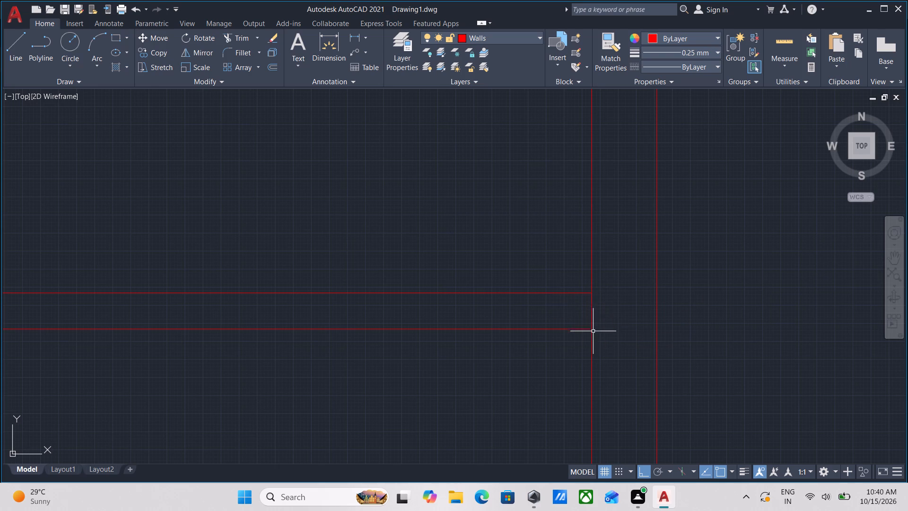
Offset the line at the east end of the partition between the two eastern rooms 2'6" westward to mark a door opening.
click(602, 319)
click(575, 308)
key(o)
key(Return)
click(592, 312)
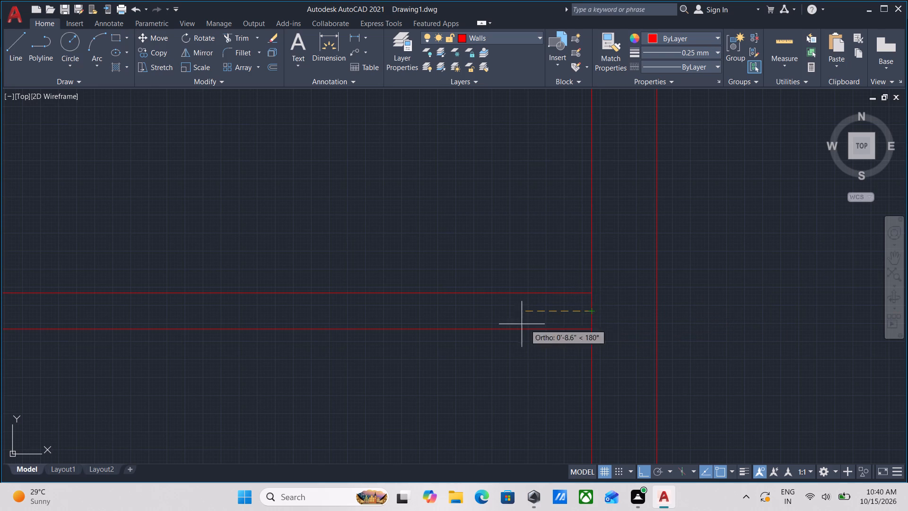
click(515, 322)
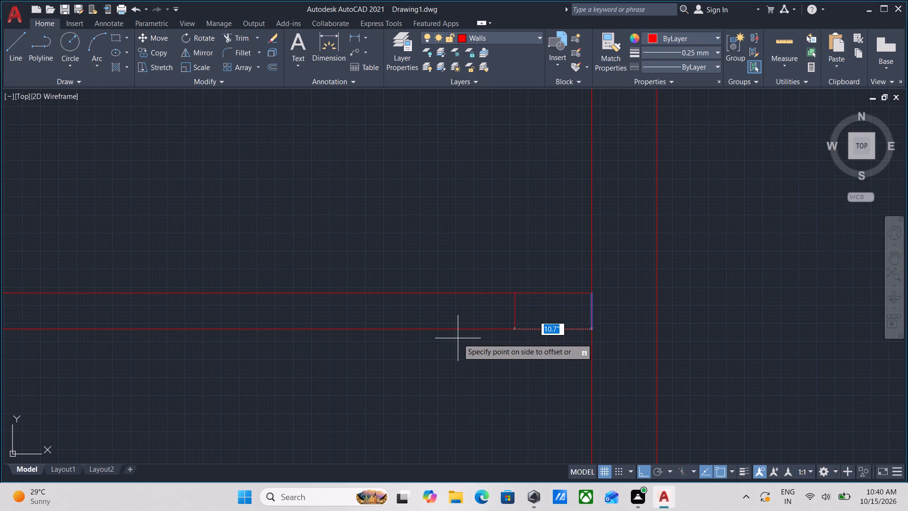
key(2)
key(apostrophe)
key(6)
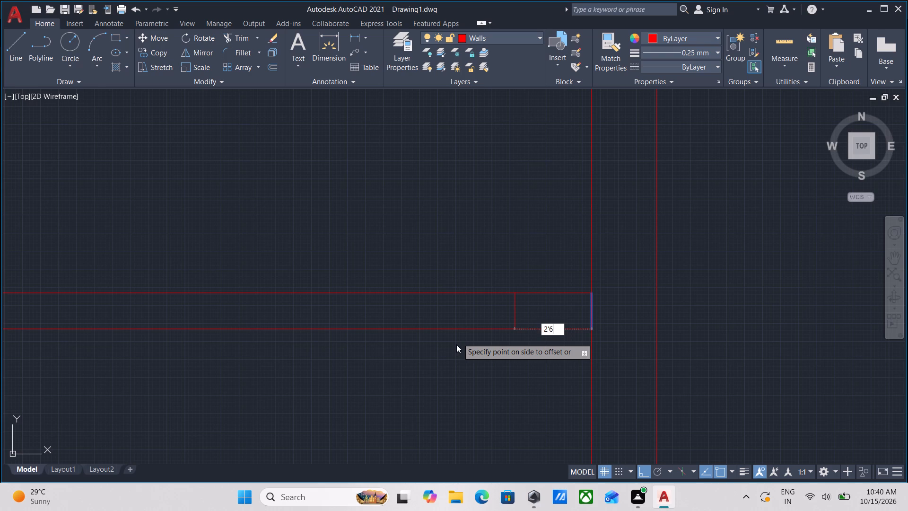
key(Return)
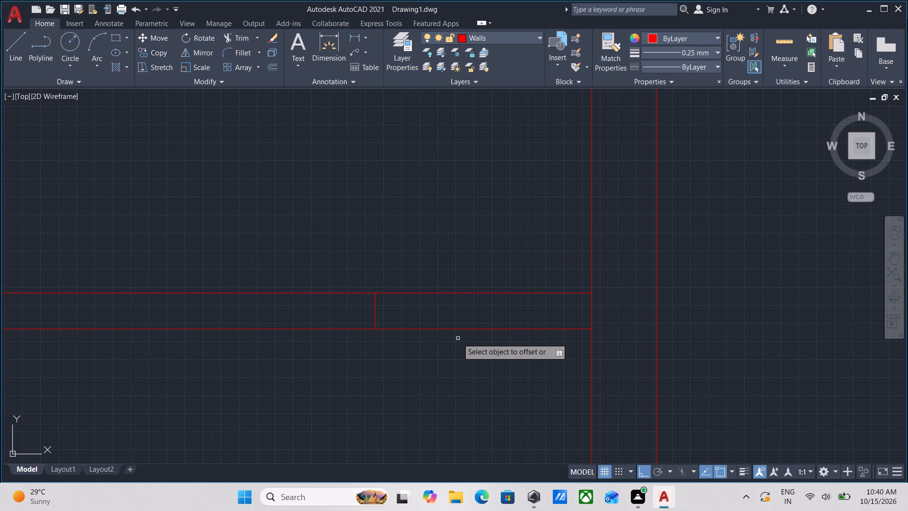
scroll(460, 335, up, 1)
key(Escape)
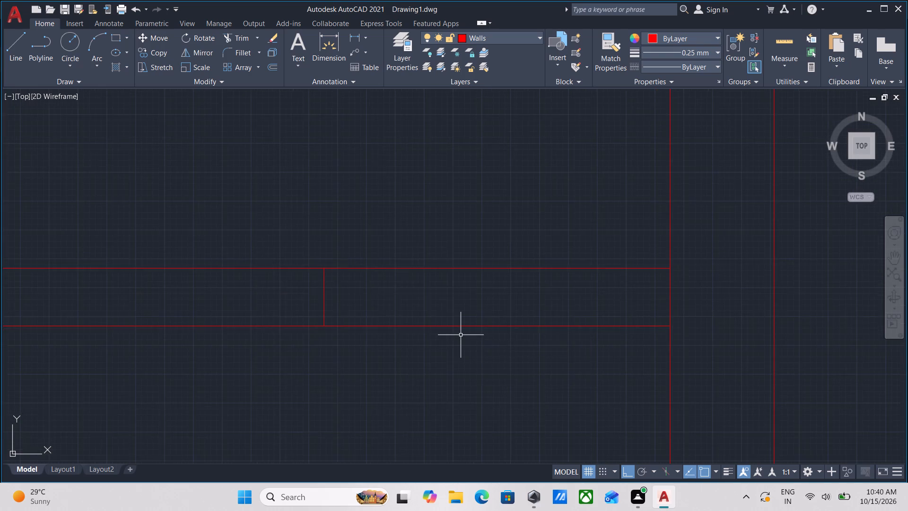
Trim both faces of the partition between the 2'6" offset line and the east wall to open the doorway.
scroll(461, 335, down, 2)
middle_drag(461, 335, 475, 317)
text(tr)
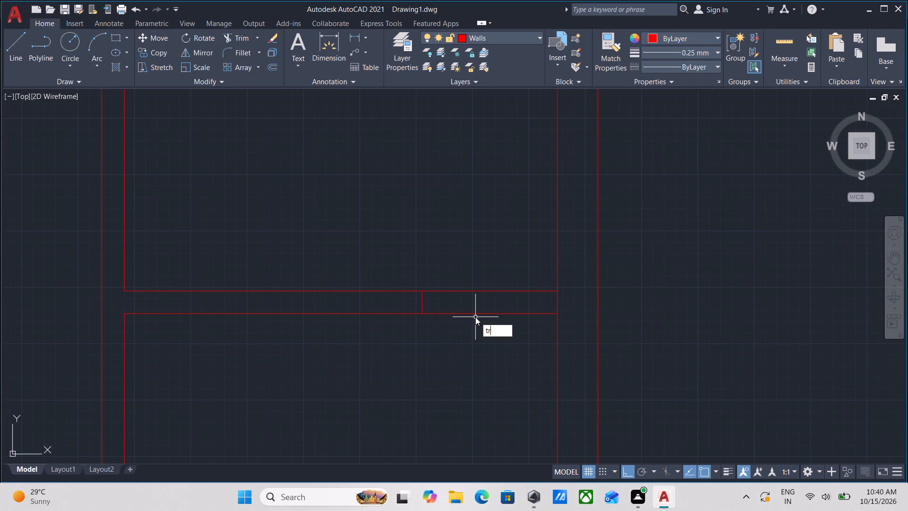
key(Return)
click(475, 317)
click(477, 242)
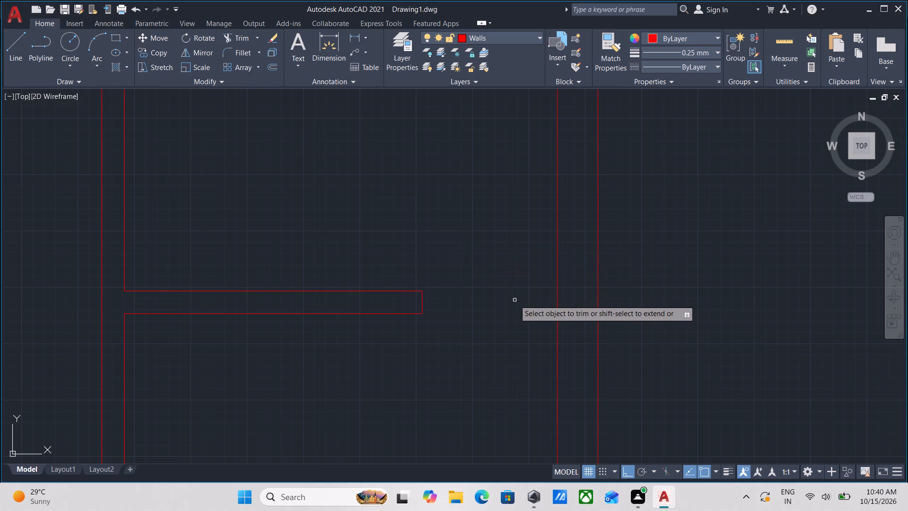
Examine the northern rooms and the surrounding plan for the next wall that needs a door opening.
scroll(507, 300, down, 1)
middle_drag(507, 300, 514, 367)
scroll(515, 365, down, 2)
middle_drag(493, 344, 491, 370)
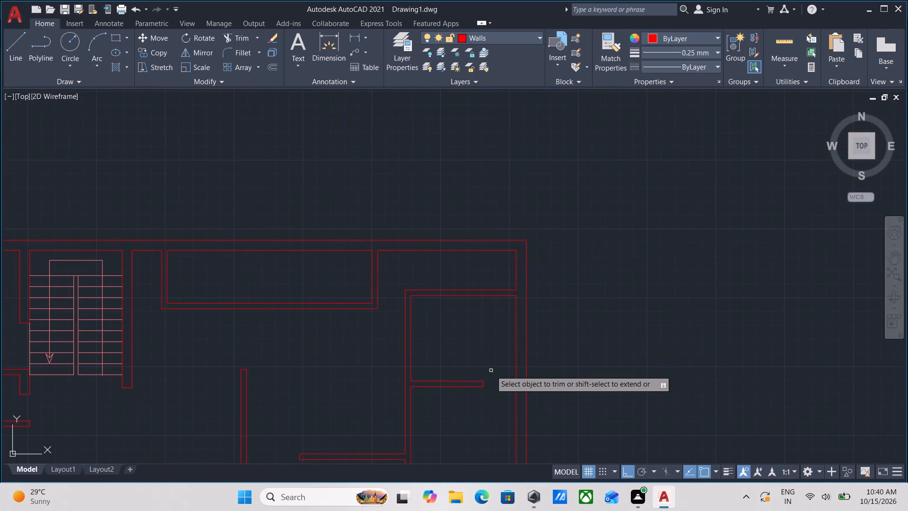
scroll(495, 312, up, 1)
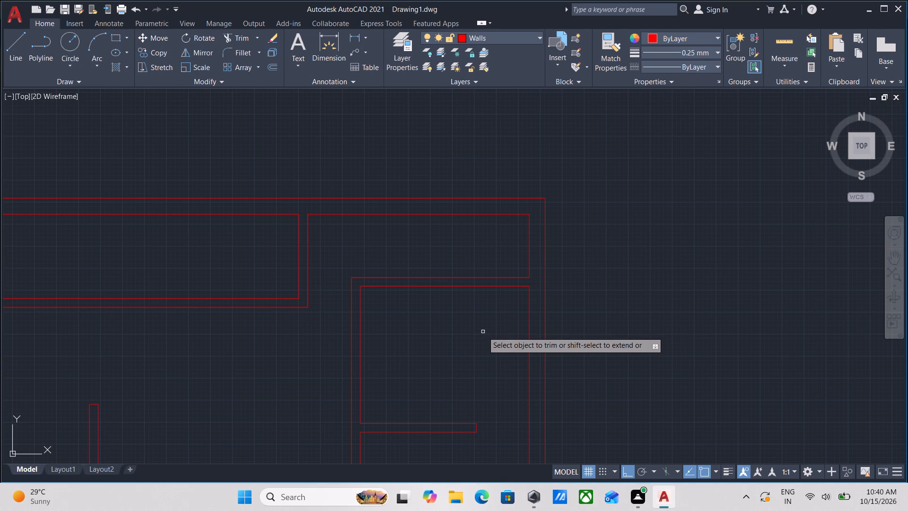
middle_drag(481, 338, 491, 326)
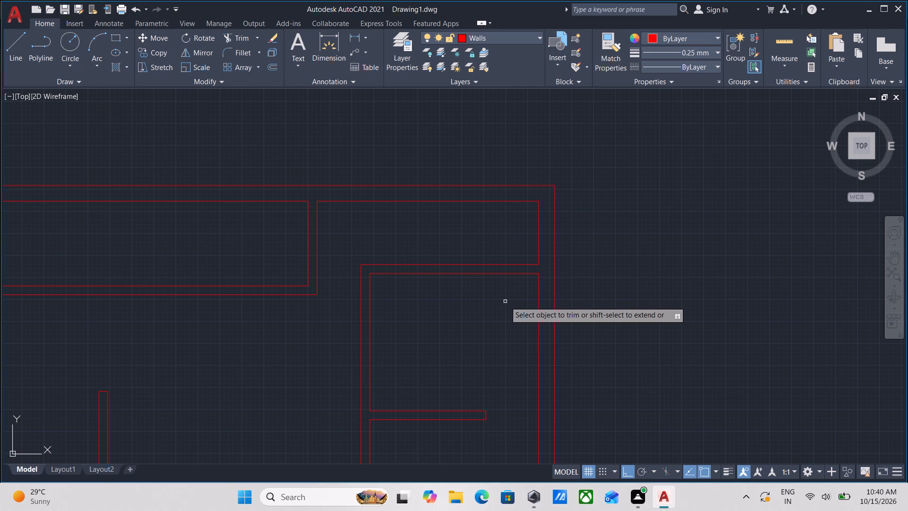
scroll(505, 301, down, 2)
middle_drag(505, 301, 505, 268)
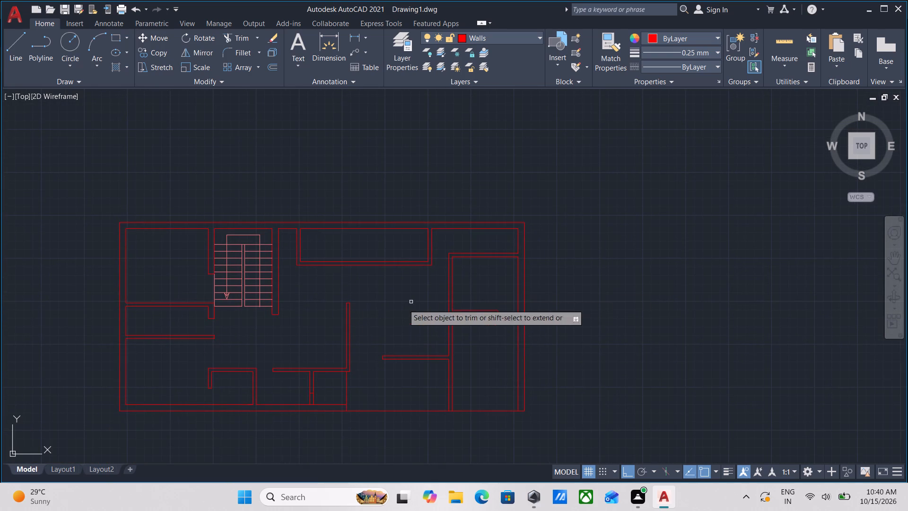
middle_drag(396, 300, 445, 357)
middle_drag(432, 352, 445, 373)
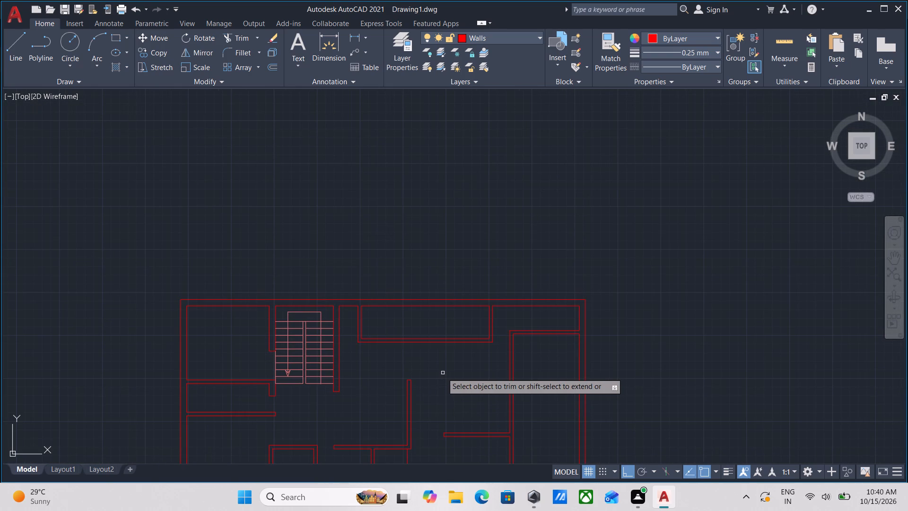
scroll(442, 372, up, 2)
scroll(442, 372, down, 1)
middle_drag(442, 372, 440, 351)
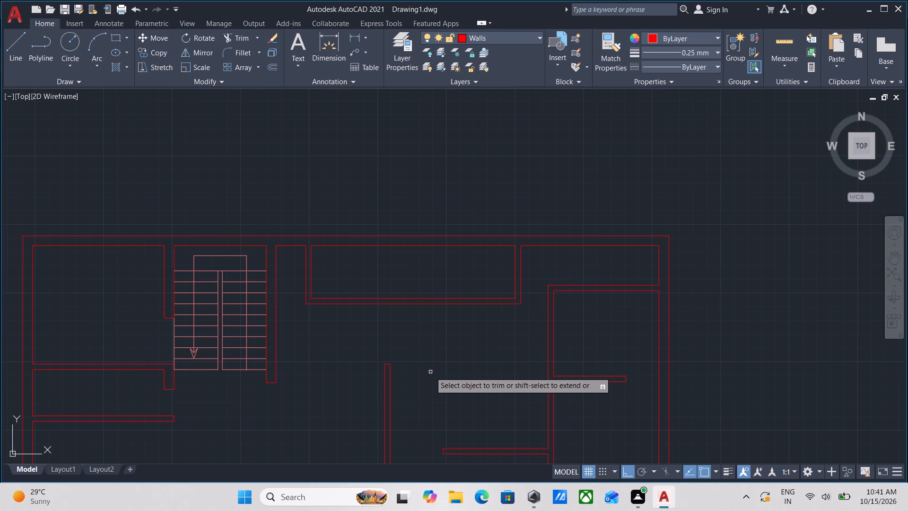
scroll(431, 370, up, 1)
scroll(431, 368, down, 1)
middle_drag(431, 368, 443, 399)
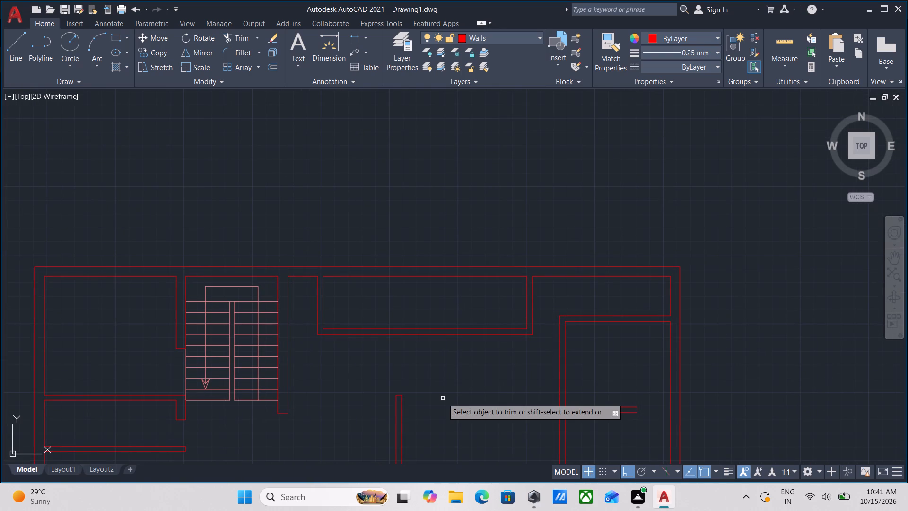
middle_drag(443, 398, 454, 416)
key(Escape)
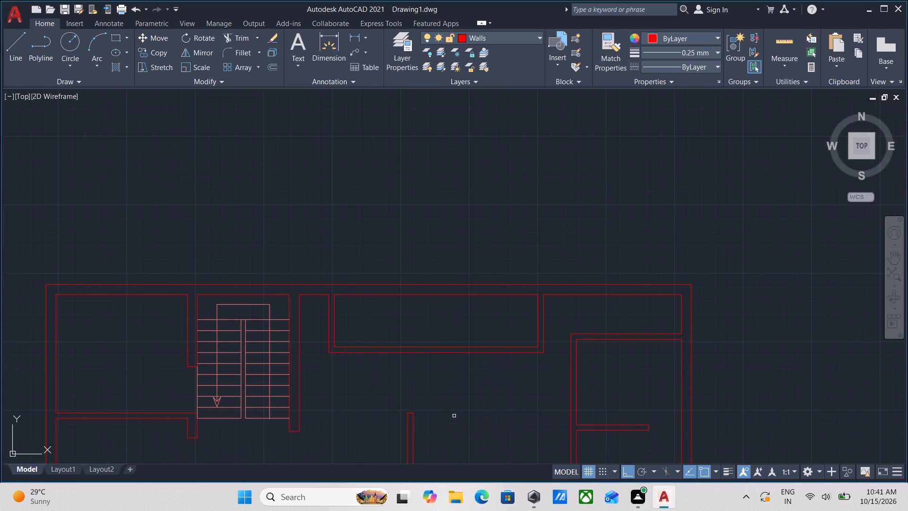
Draw a line across the south wall of the north-central room at its midpoint, joining the two wall faces.
key(l)
key(Return)
scroll(413, 350, up, 2)
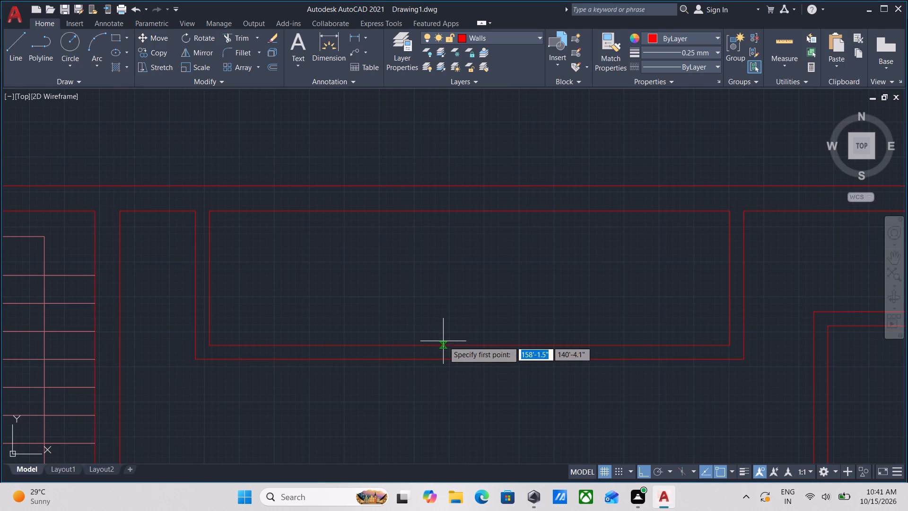
click(469, 345)
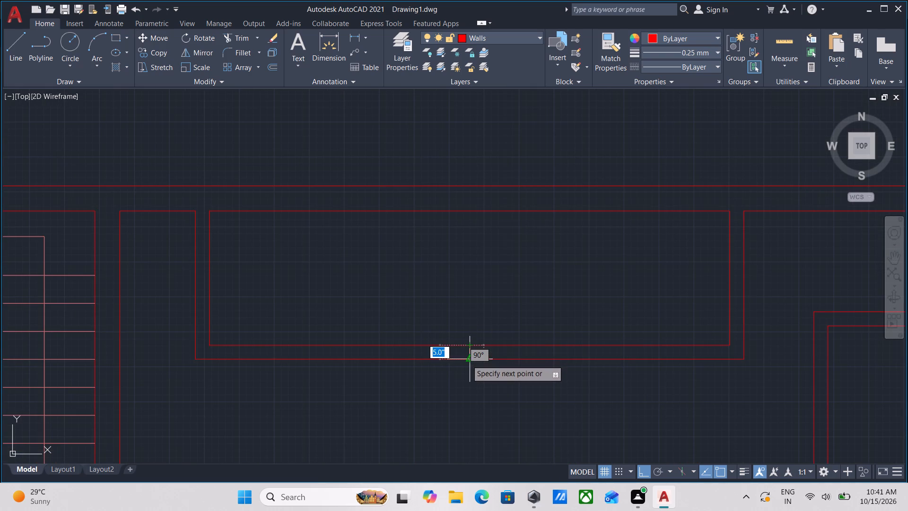
scroll(467, 361, up, 2)
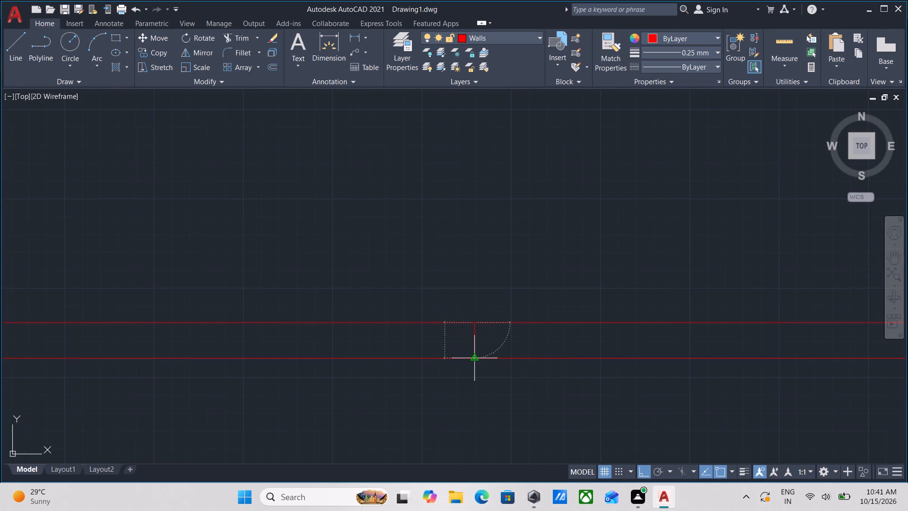
click(474, 358)
key(Escape)
Offset the line at the middle of the north-central room's south wall 3' eastward and 3' westward to mark an opening.
click(492, 345)
click(416, 335)
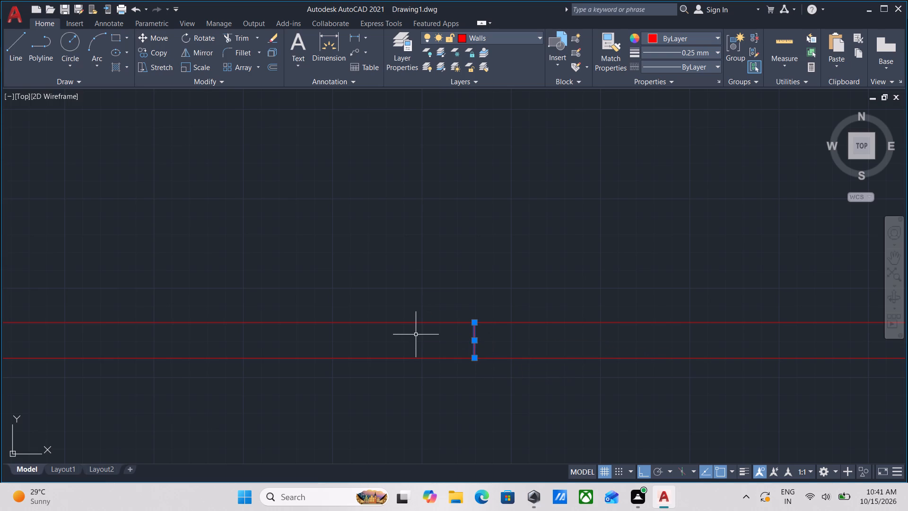
key(o)
key(Return)
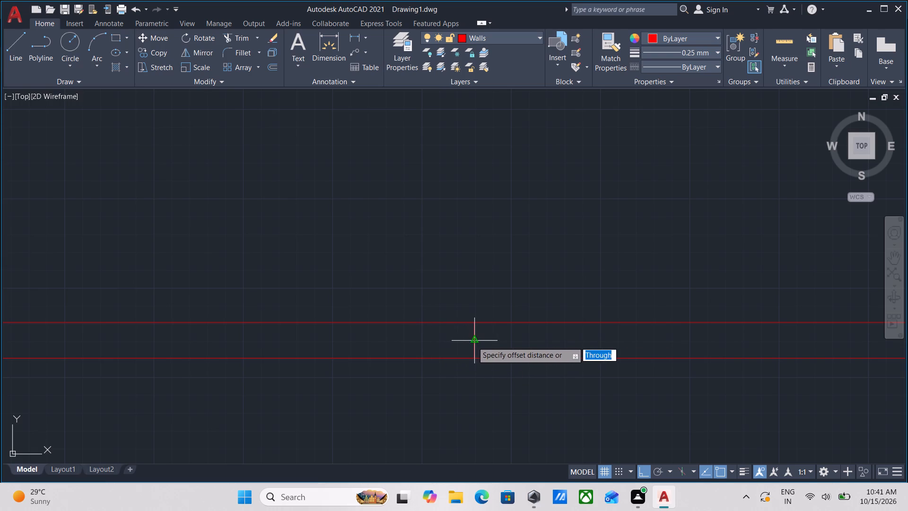
click(472, 342)
click(549, 335)
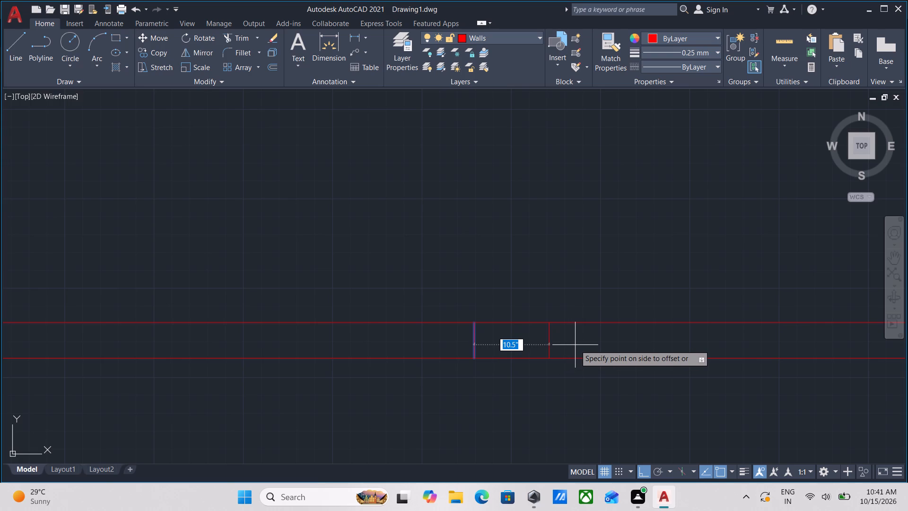
key(3)
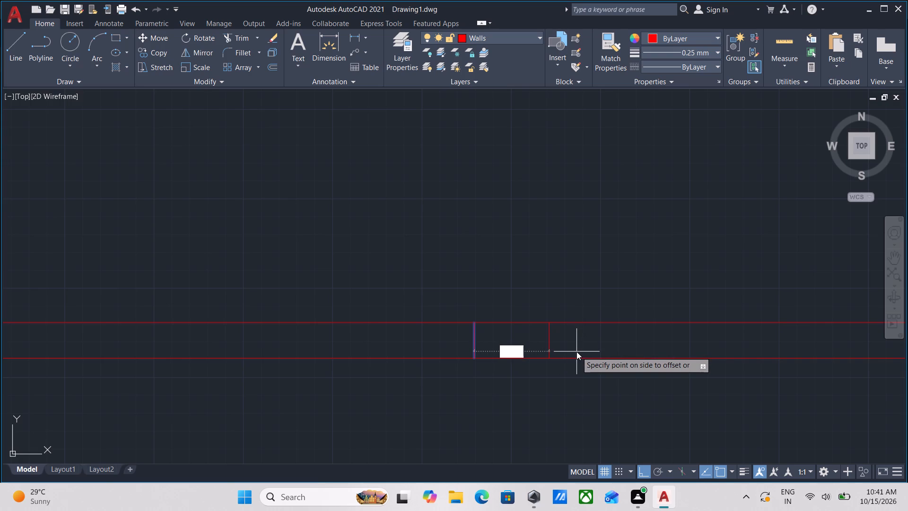
key(apostrophe)
key(Return)
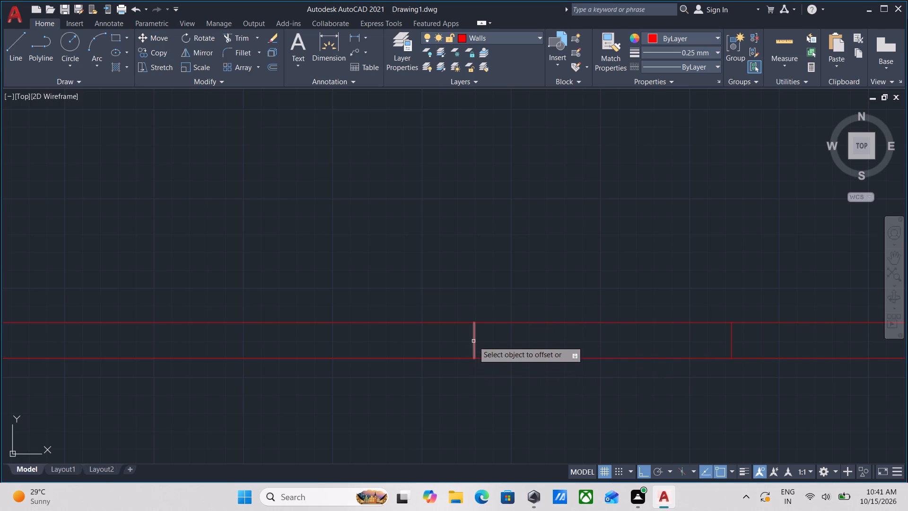
click(473, 341)
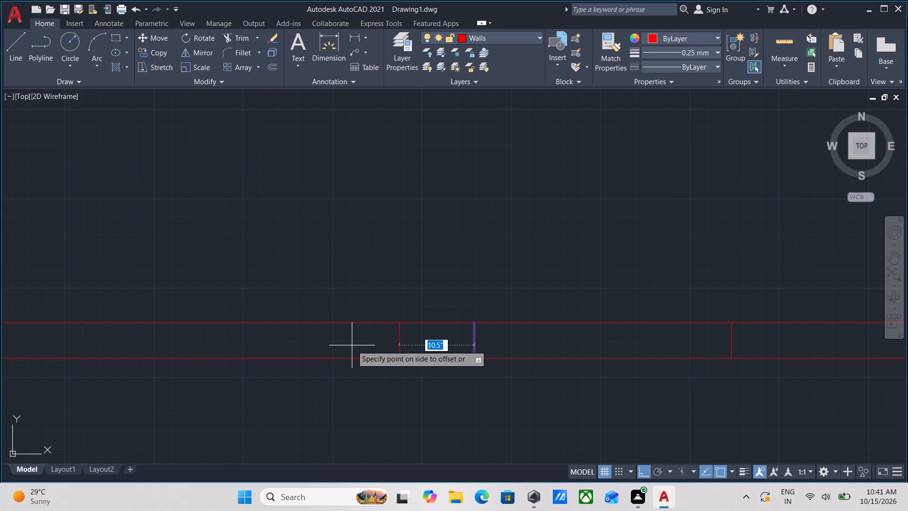
key(3)
key(apostrophe)
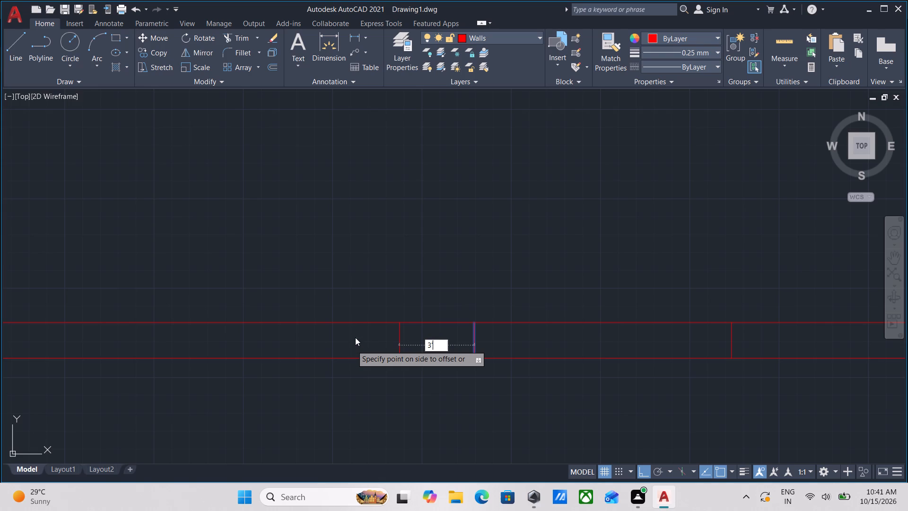
scroll(416, 369, down, 1)
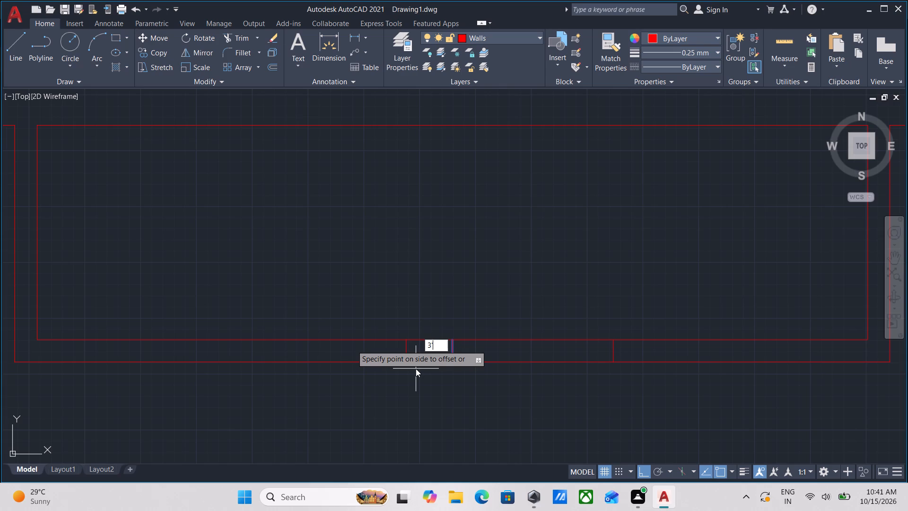
key(Return)
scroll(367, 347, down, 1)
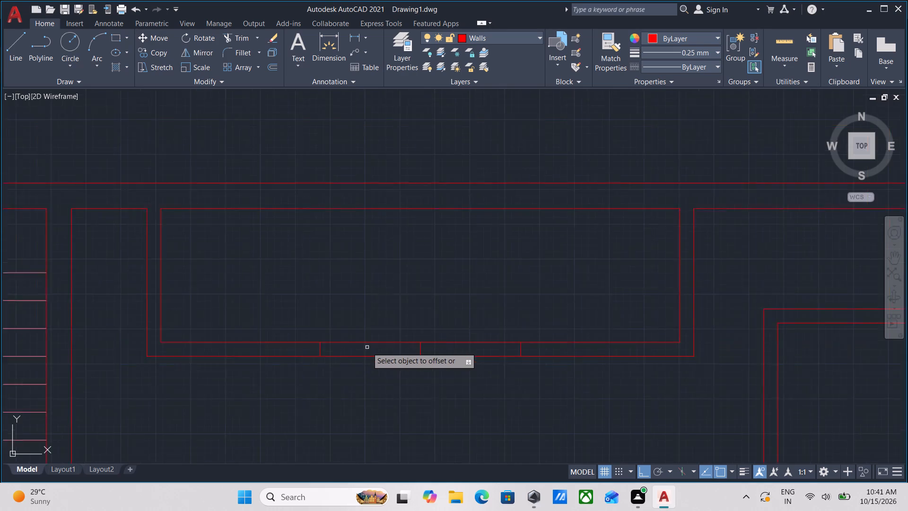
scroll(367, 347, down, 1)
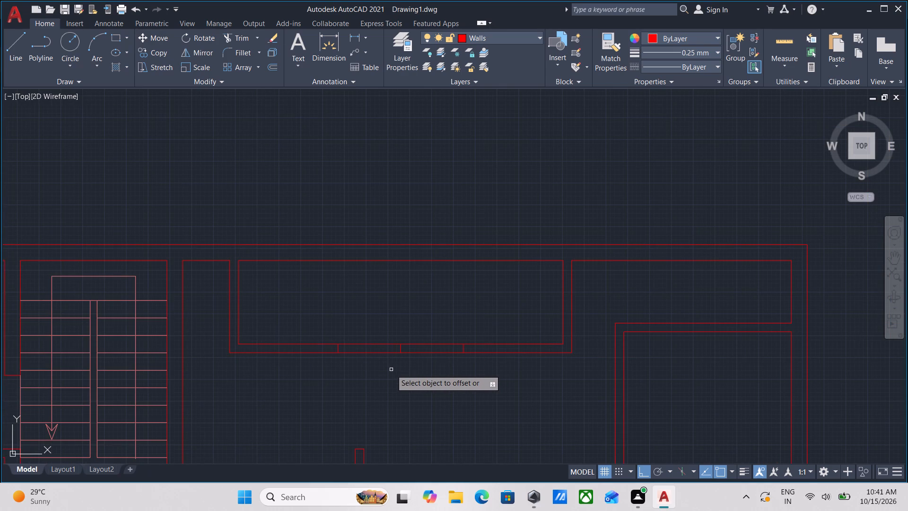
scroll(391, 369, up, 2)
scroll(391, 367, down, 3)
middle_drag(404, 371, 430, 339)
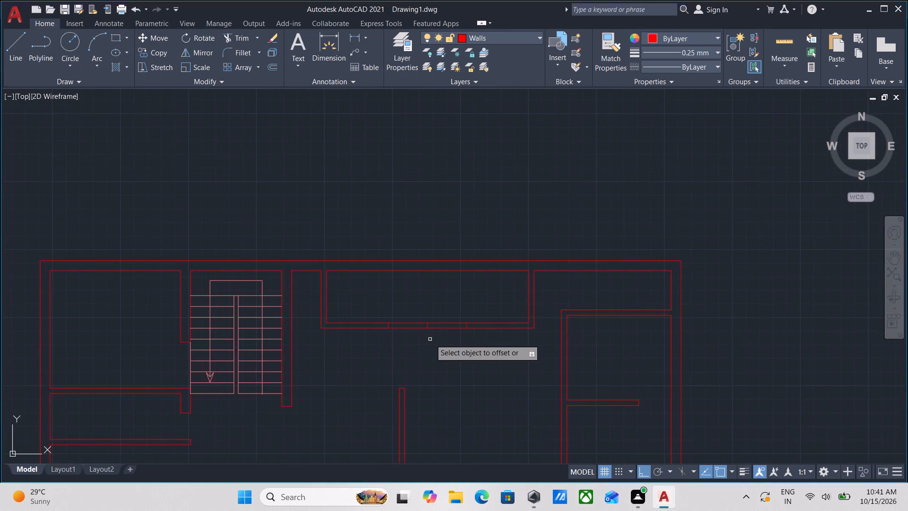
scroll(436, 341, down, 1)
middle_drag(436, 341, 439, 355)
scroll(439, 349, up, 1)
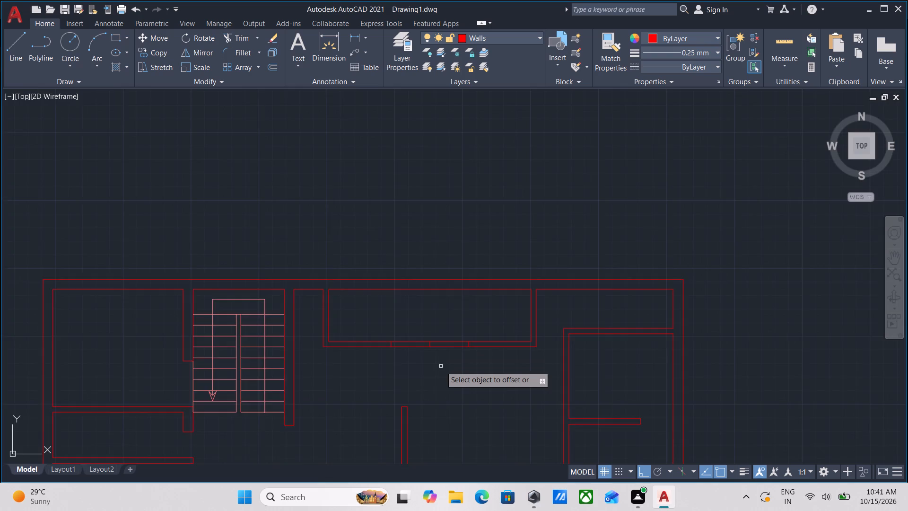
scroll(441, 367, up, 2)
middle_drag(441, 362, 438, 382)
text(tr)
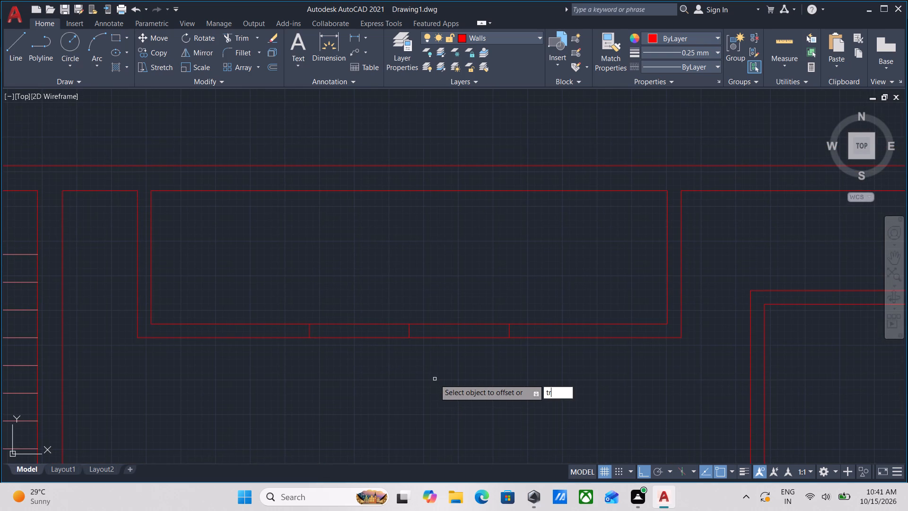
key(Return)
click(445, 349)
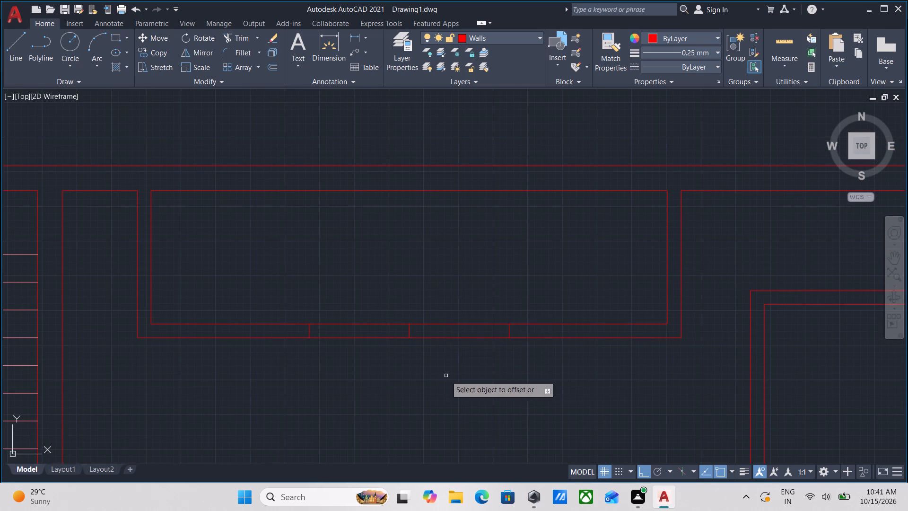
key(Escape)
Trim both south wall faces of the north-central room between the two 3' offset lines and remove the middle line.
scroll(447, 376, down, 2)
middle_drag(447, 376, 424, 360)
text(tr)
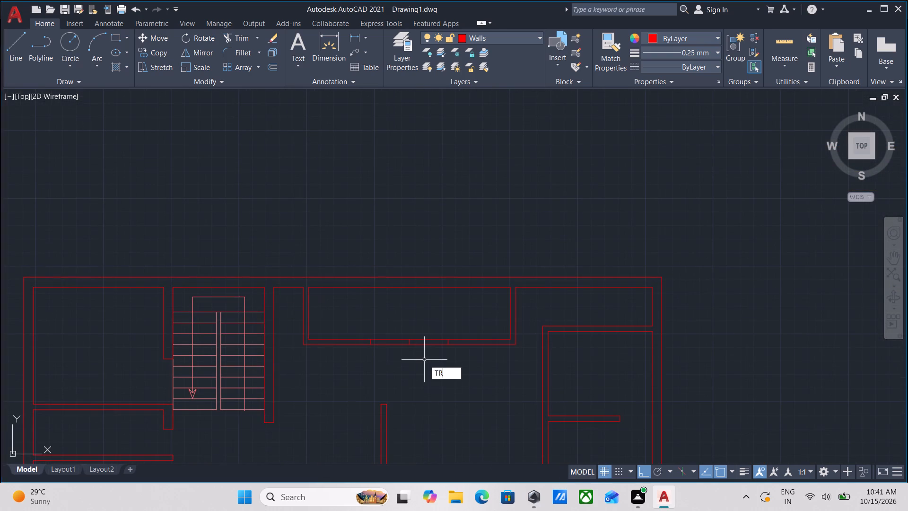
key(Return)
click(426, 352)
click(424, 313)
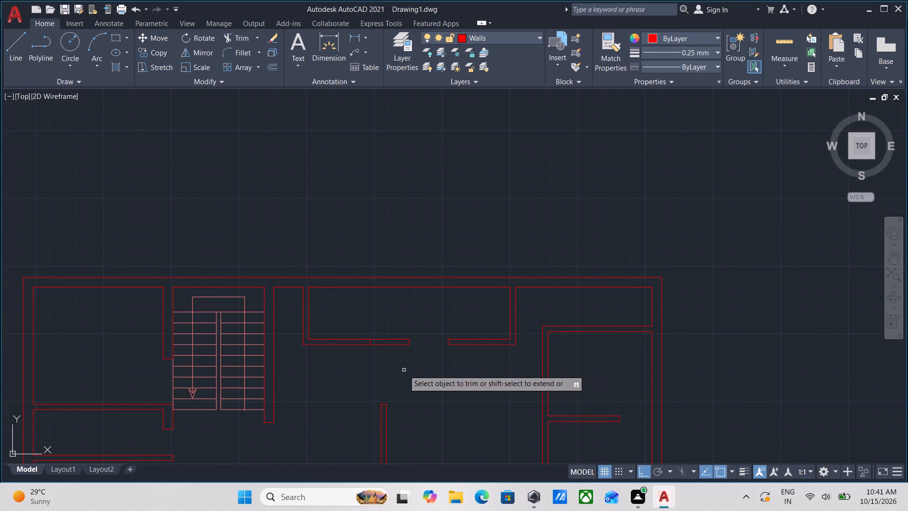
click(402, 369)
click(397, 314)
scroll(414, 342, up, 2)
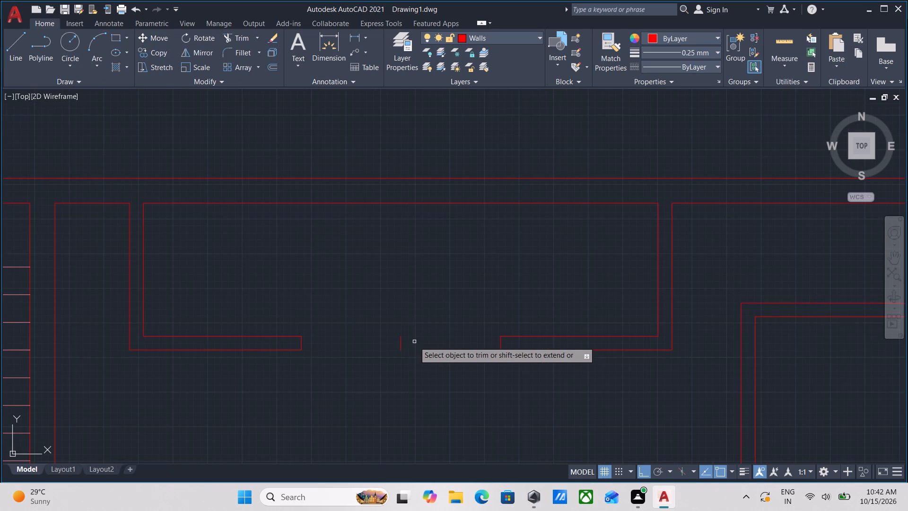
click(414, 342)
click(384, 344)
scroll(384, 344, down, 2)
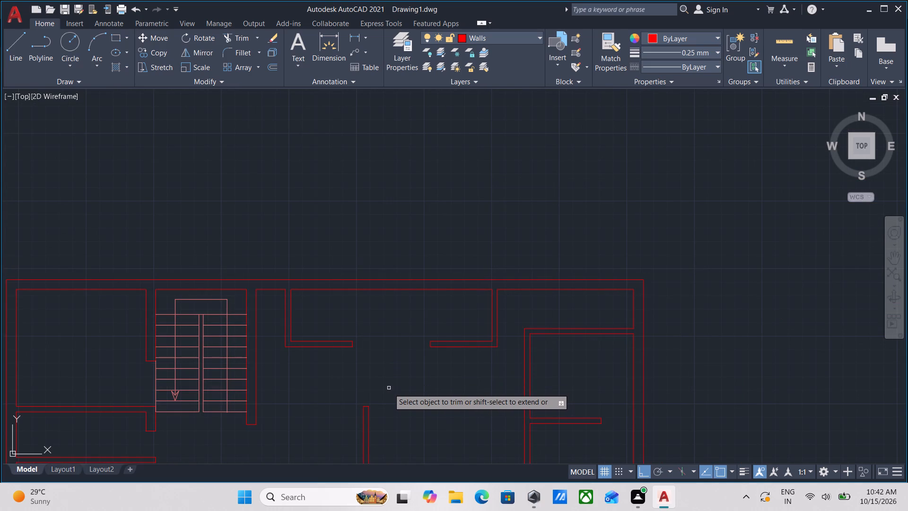
Examine the whole plan to judge the width of the north-central room's south opening against the surrounding rooms.
scroll(387, 389, down, 1)
middle_drag(387, 388, 397, 382)
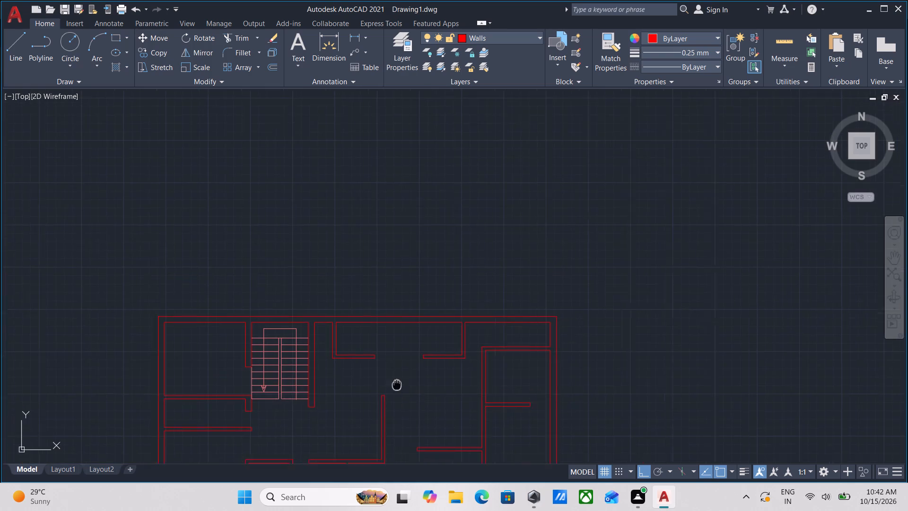
middle_drag(397, 382, 407, 370)
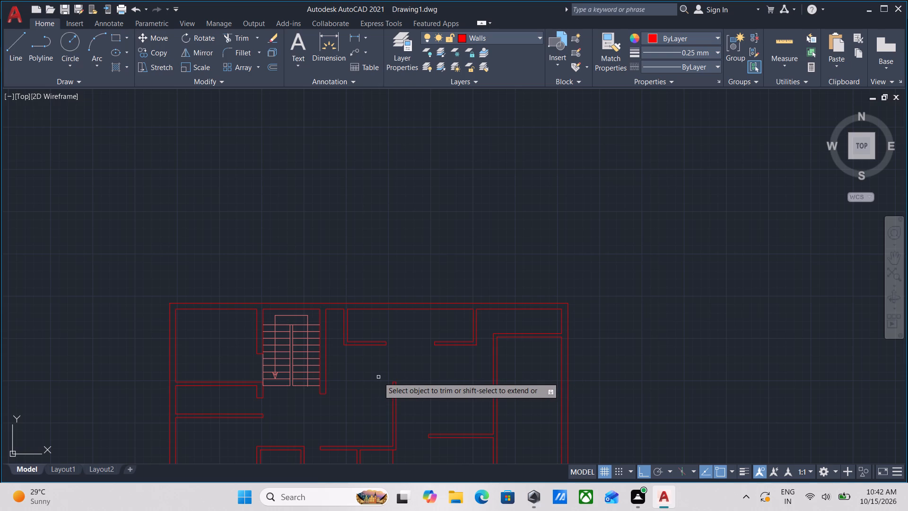
scroll(430, 384, down, 1)
middle_drag(430, 379, 388, 327)
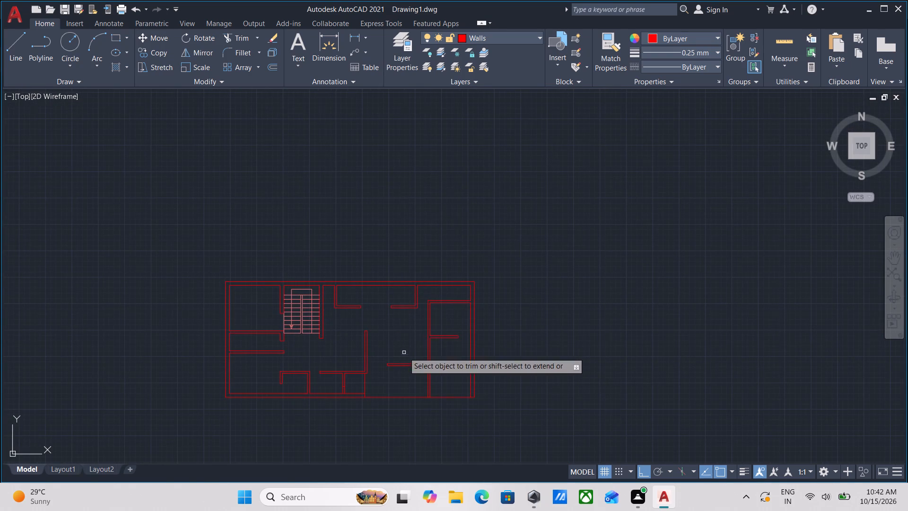
middle_drag(404, 355, 406, 332)
scroll(408, 363, up, 2)
middle_drag(408, 363, 424, 389)
middle_drag(402, 387, 474, 414)
middle_drag(315, 315, 367, 342)
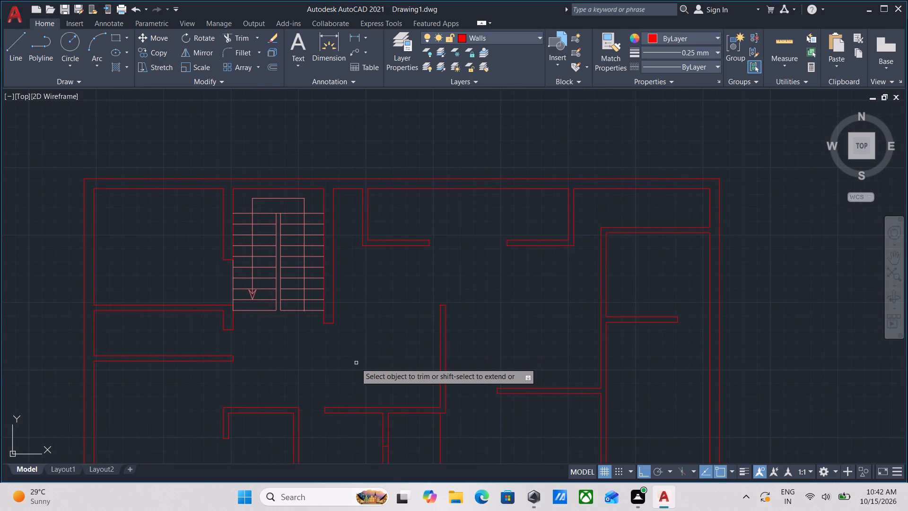
scroll(352, 364, down, 1)
middle_drag(352, 364, 383, 348)
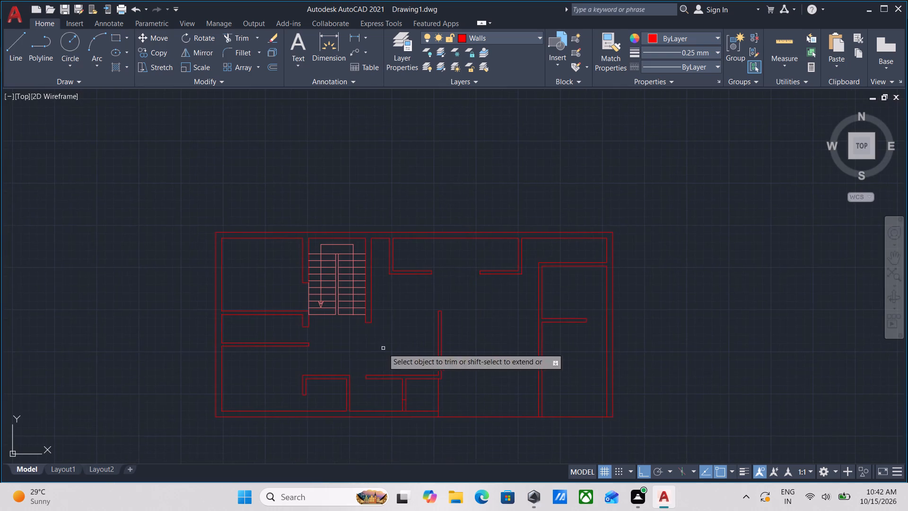
middle_drag(367, 352, 415, 348)
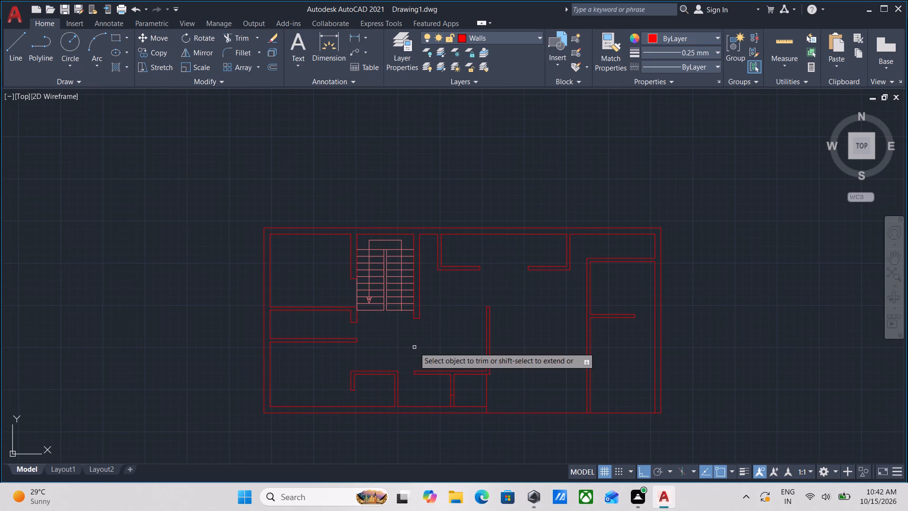
key(Escape)
scroll(439, 317, up, 3)
scroll(445, 319, down, 1)
middle_drag(452, 313, 453, 311)
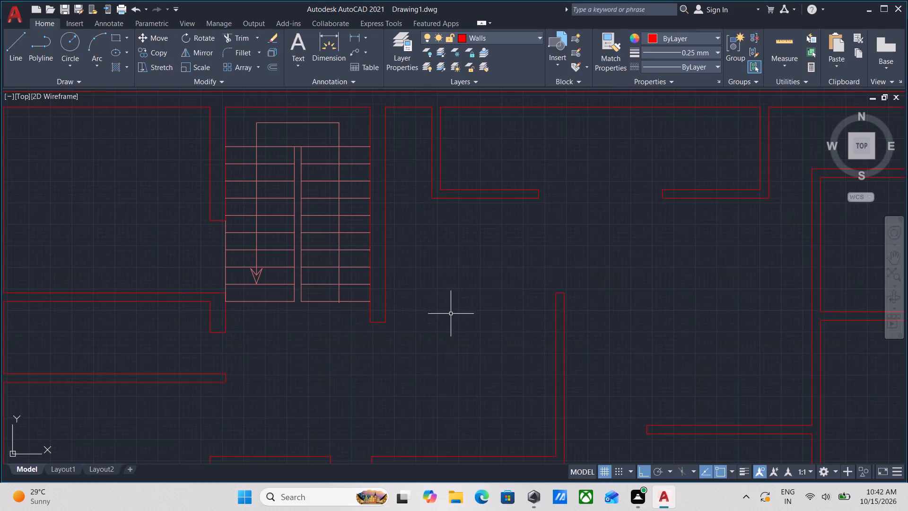
middle_drag(453, 311, 467, 293)
scroll(478, 290, down, 1)
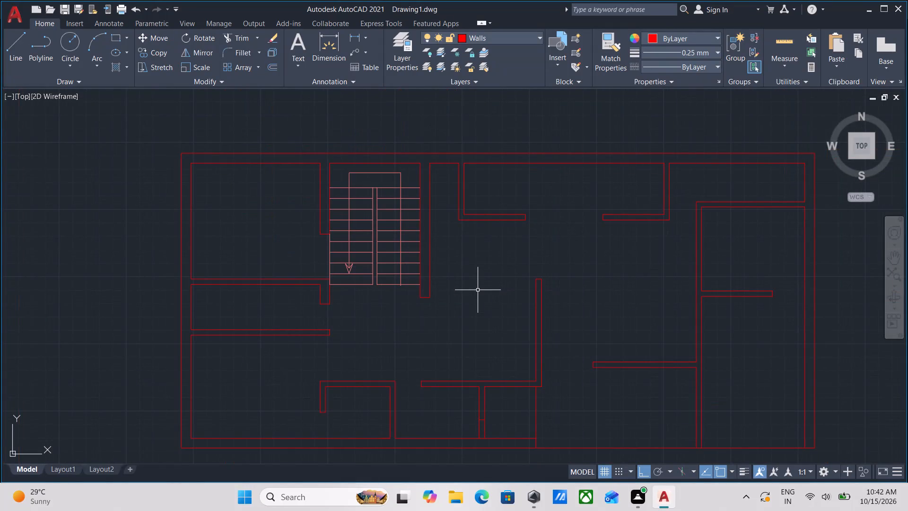
middle_drag(541, 224, 513, 277)
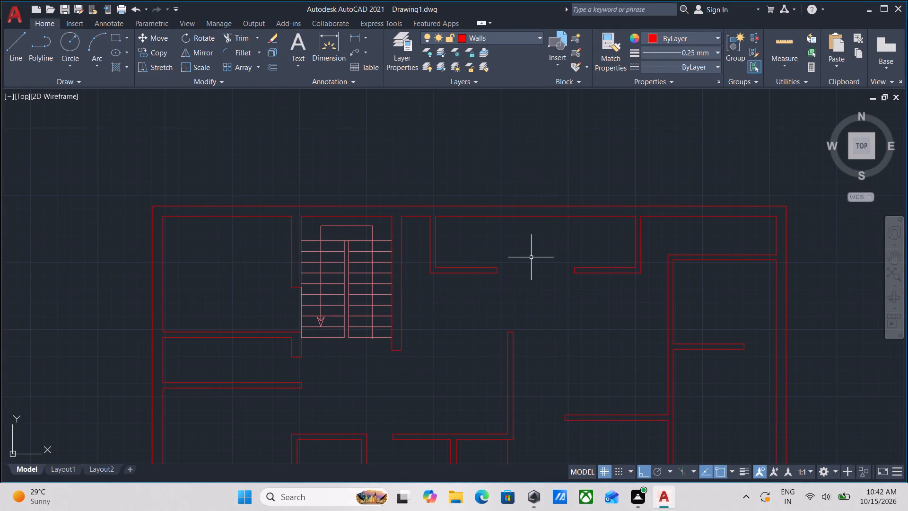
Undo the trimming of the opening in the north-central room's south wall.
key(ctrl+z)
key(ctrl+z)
Erase the two 3' offset lines from the north-central room's south wall, keeping the midpoint line.
scroll(438, 340, up, 1)
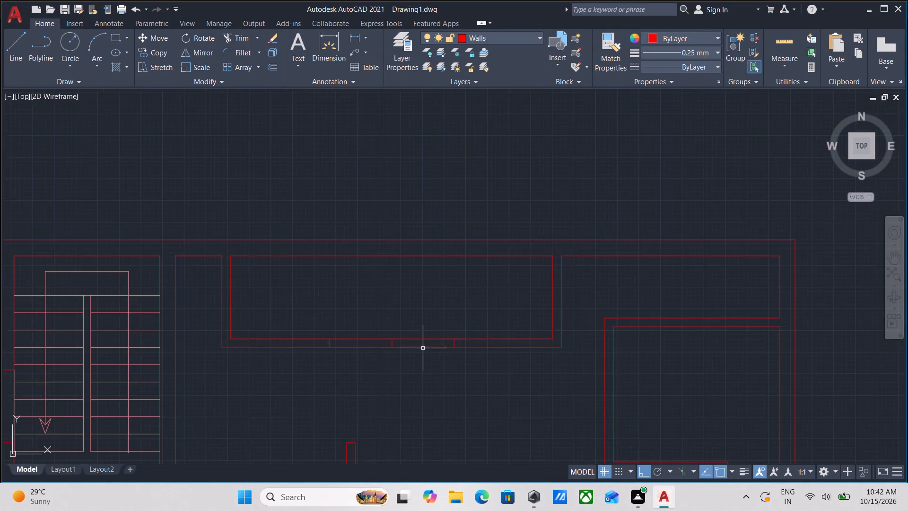
scroll(420, 349, up, 1)
scroll(362, 343, up, 2)
click(659, 335)
click(633, 332)
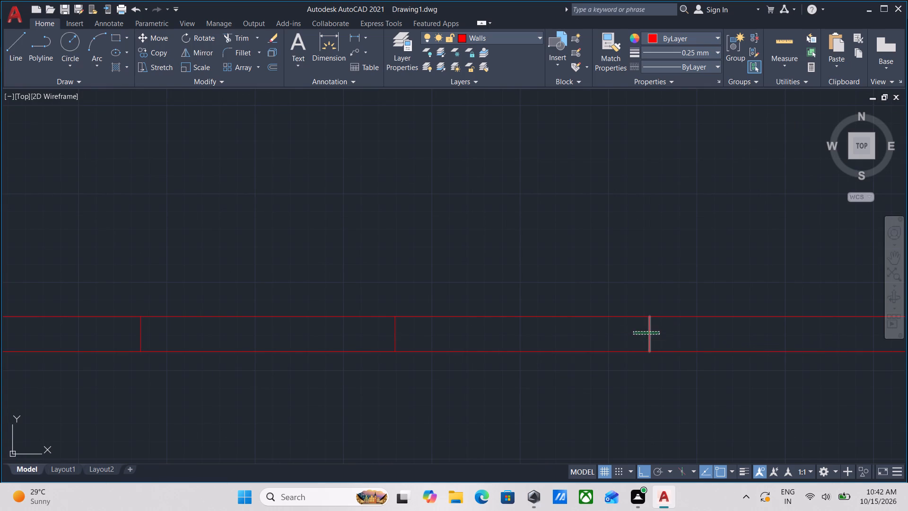
right_click(625, 327)
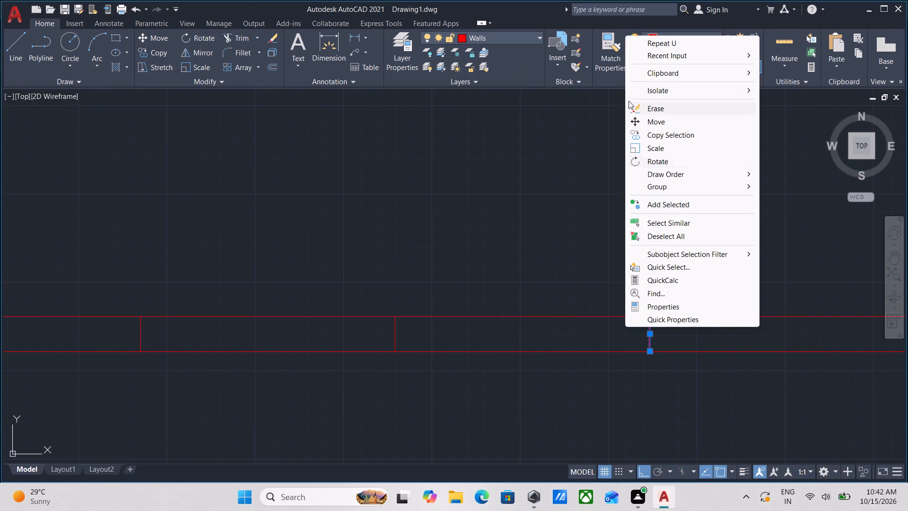
click(646, 111)
click(157, 338)
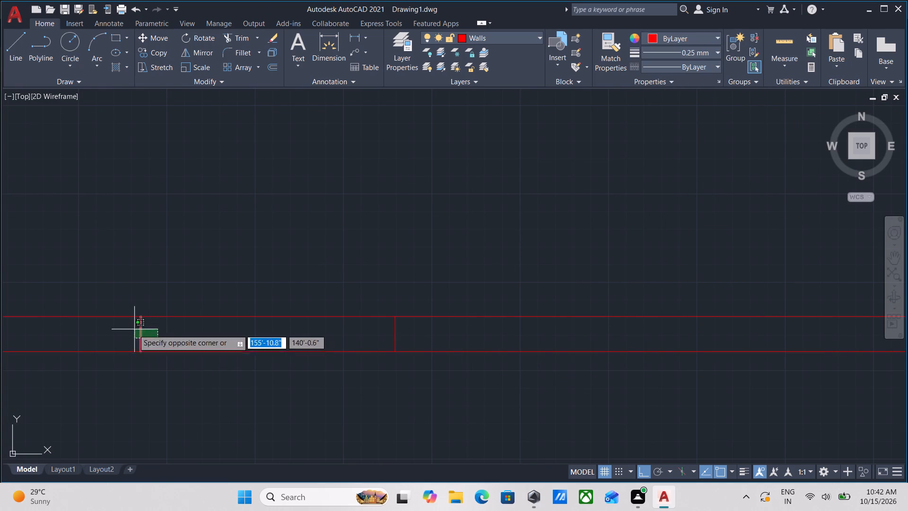
click(127, 326)
right_click(127, 326)
click(197, 109)
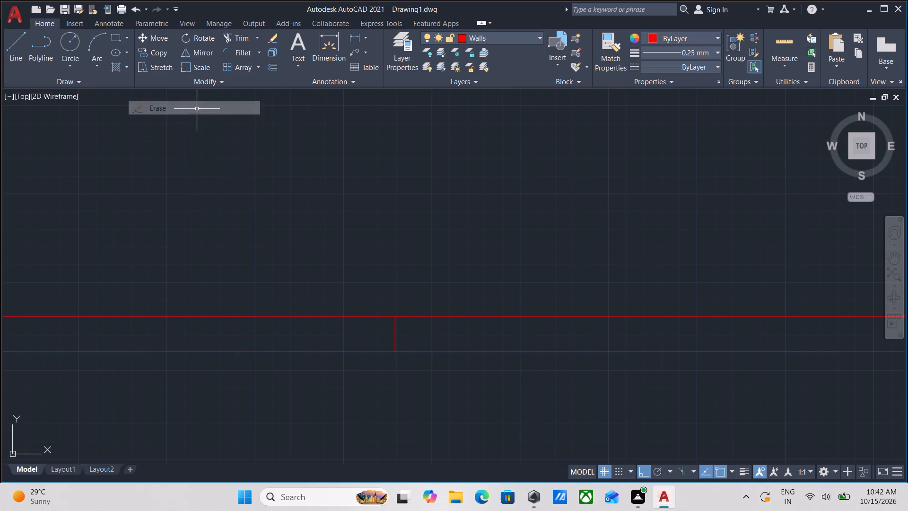
Offset the midpoint line of the north-central room's south wall 4' eastward and 4' westward to mark a wider opening.
click(407, 337)
click(361, 323)
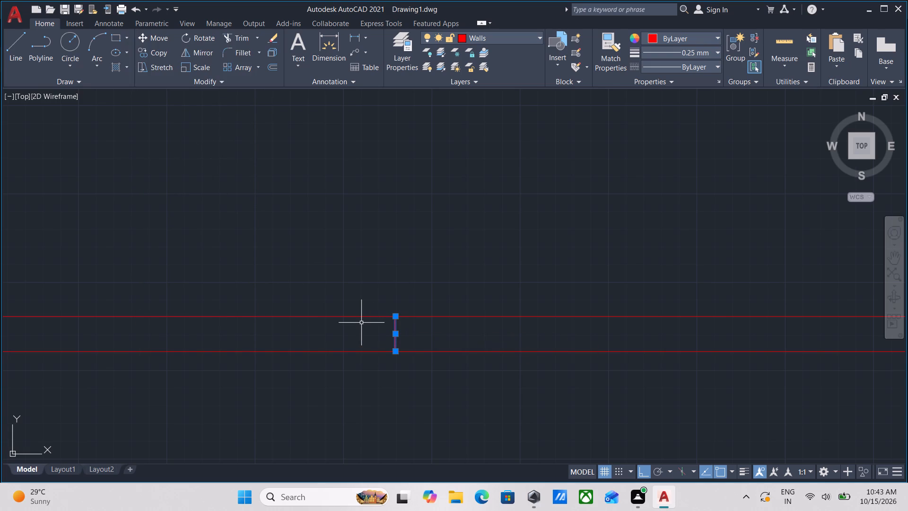
key(o)
key(Return)
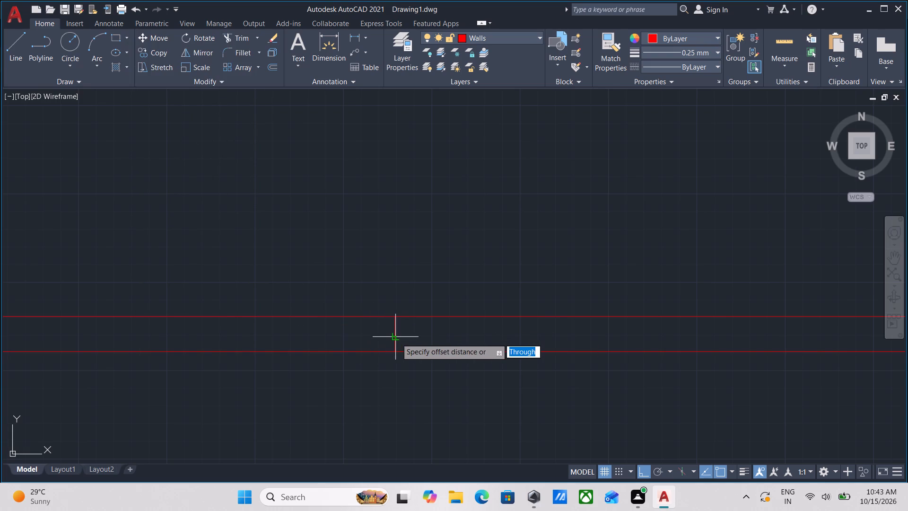
click(396, 338)
click(470, 332)
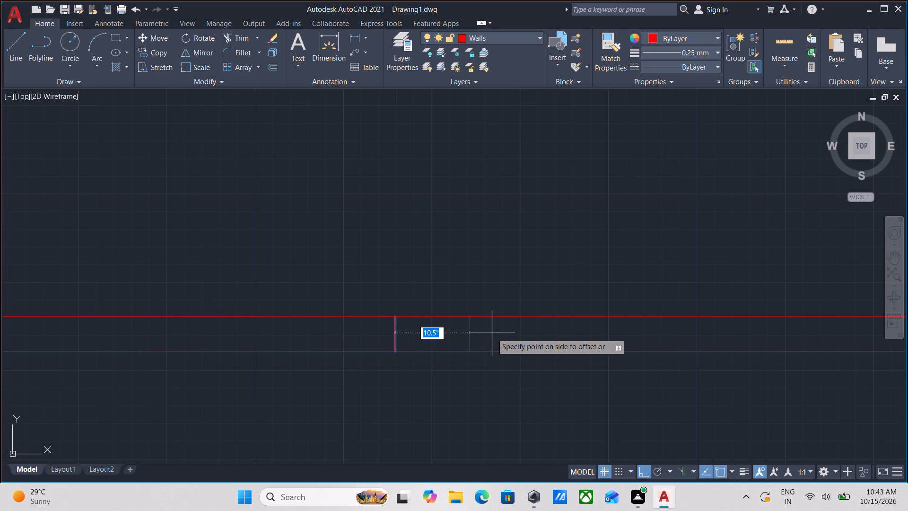
key(3)
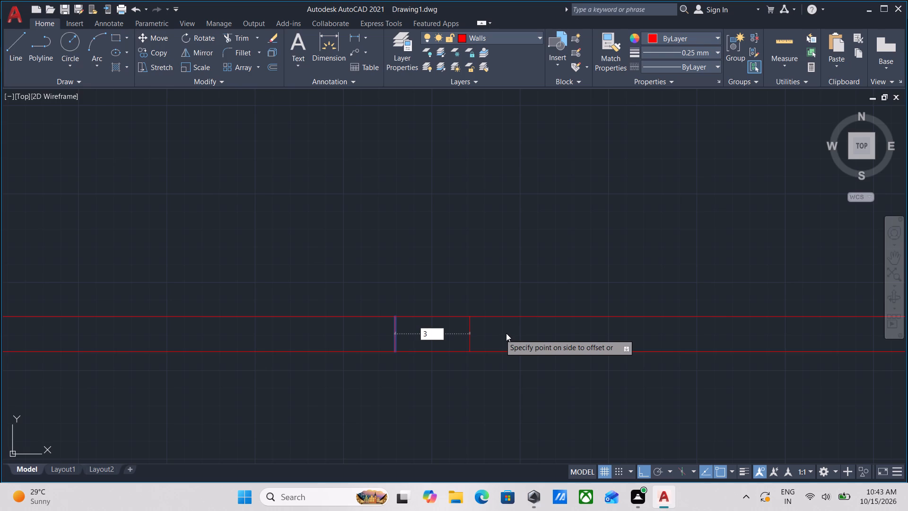
key(BackSpace)
key(4)
key(apostrophe)
key(Return)
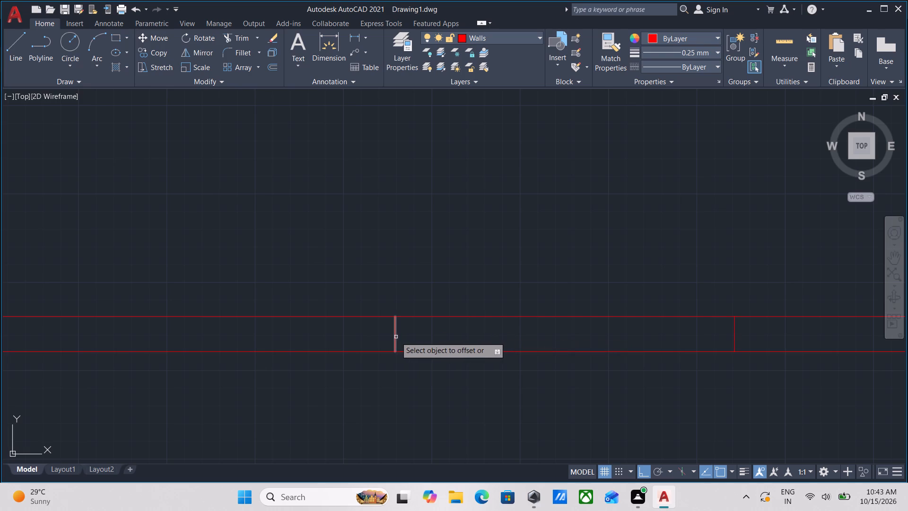
click(396, 337)
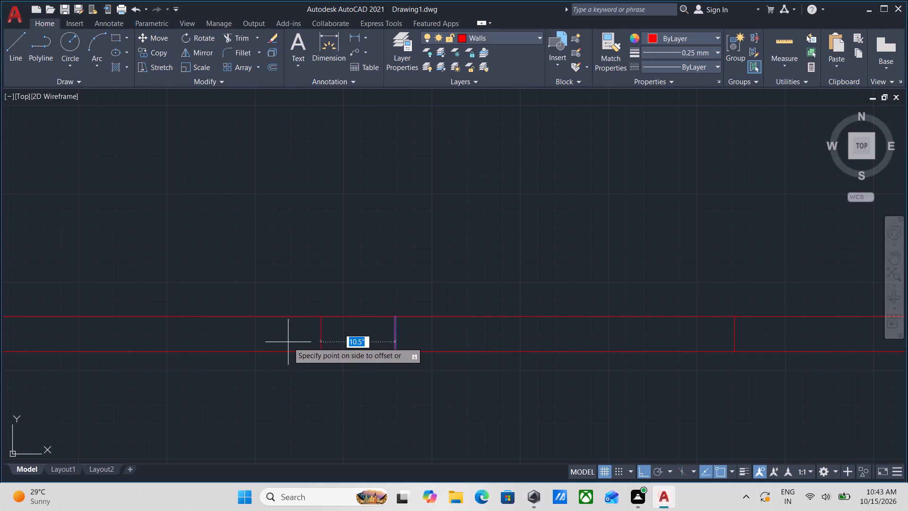
key(4)
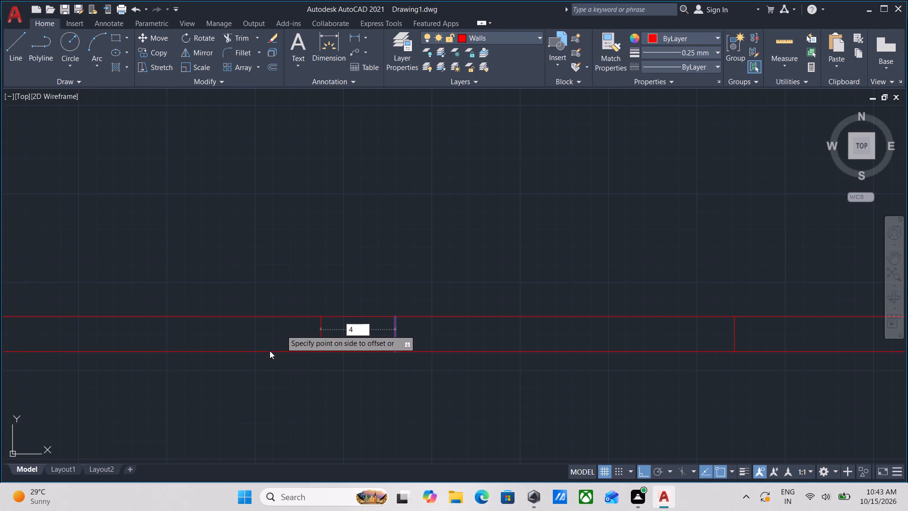
key(apostrophe)
key(Return)
scroll(261, 338, down, 3)
key(Escape)
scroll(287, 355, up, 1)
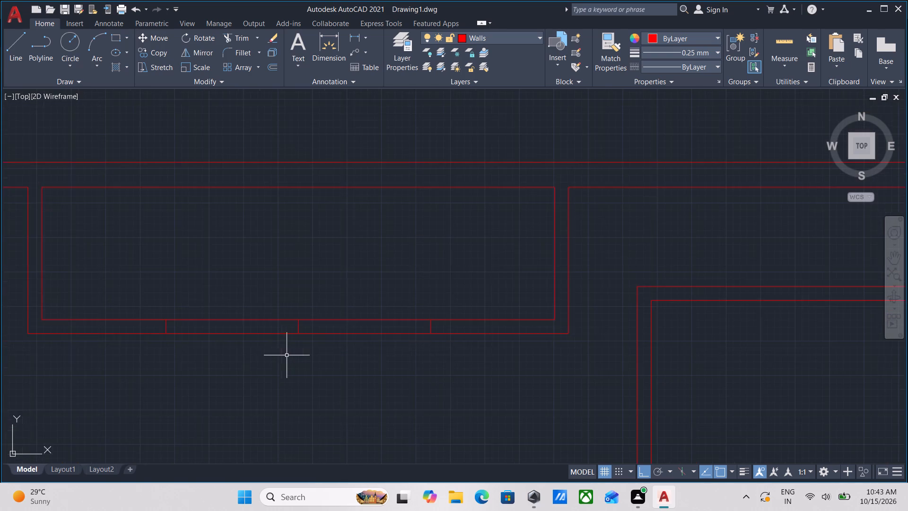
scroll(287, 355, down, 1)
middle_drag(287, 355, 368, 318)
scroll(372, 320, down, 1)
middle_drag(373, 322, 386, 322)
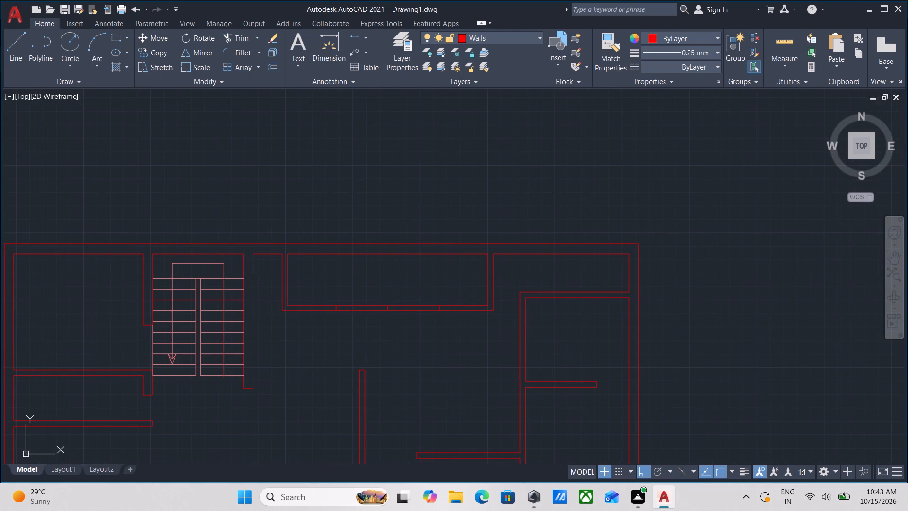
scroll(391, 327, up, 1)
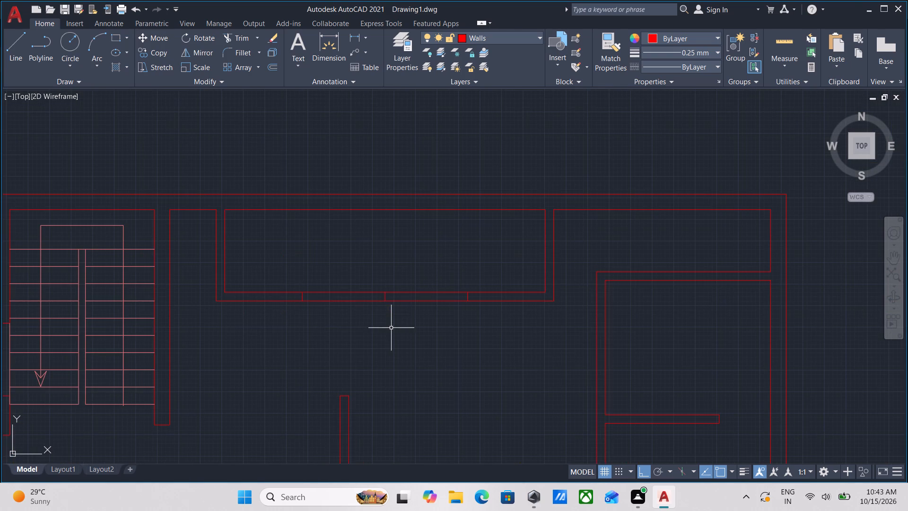
Erase the two 4' offset lines from the north-central room's south wall, keeping the midpoint line.
scroll(451, 286, up, 2)
click(495, 315)
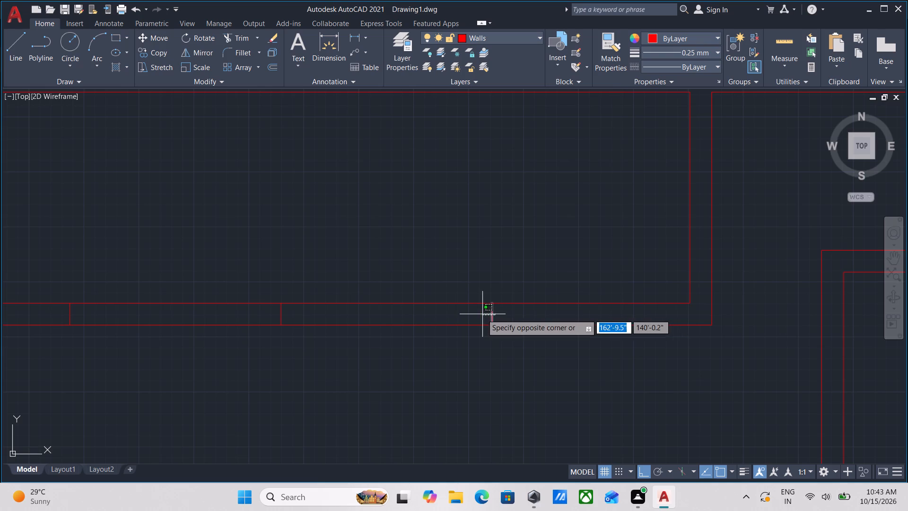
click(477, 314)
right_click(477, 314)
click(503, 96)
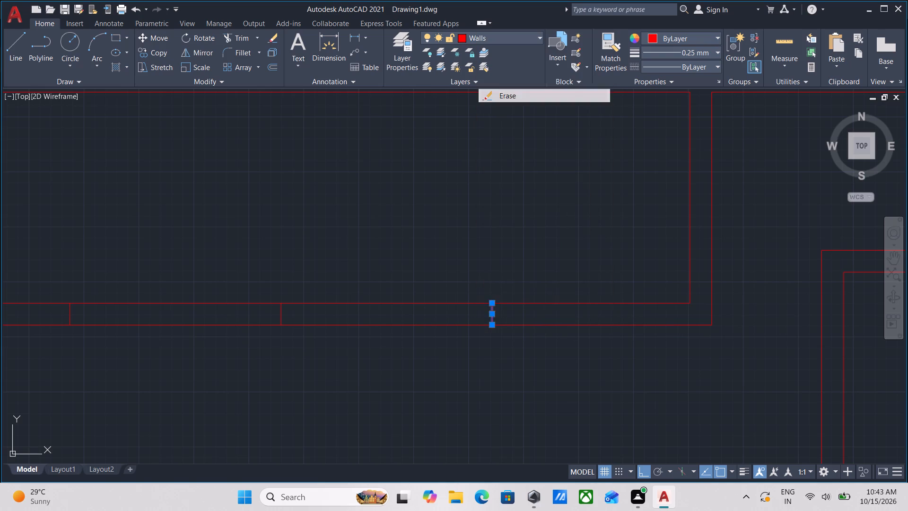
middle_drag(284, 284, 390, 280)
scroll(252, 326, up, 1)
drag(148, 302, 141, 302)
click(114, 291)
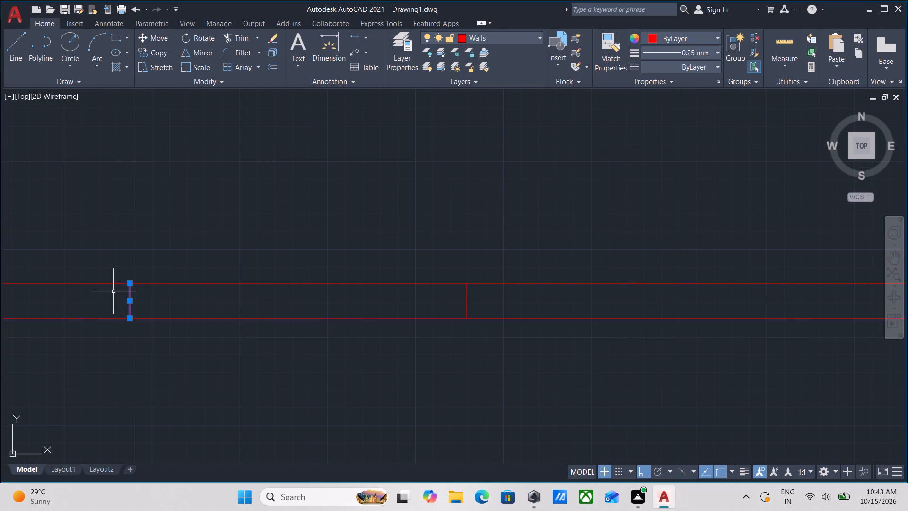
right_click(113, 291)
click(190, 72)
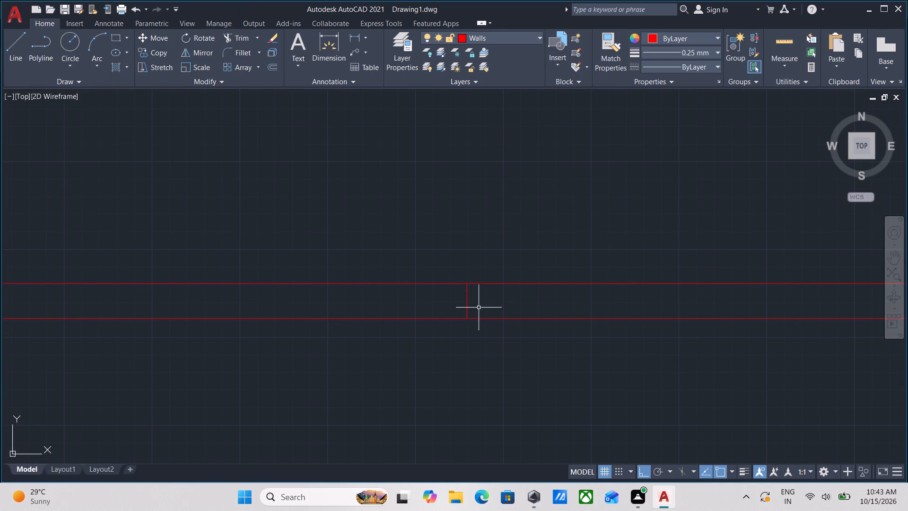
Offset the midpoint line of the north-central room's south wall 3' westward and 3' eastward to mark the opening.
click(479, 308)
click(447, 288)
key(o)
key(Return)
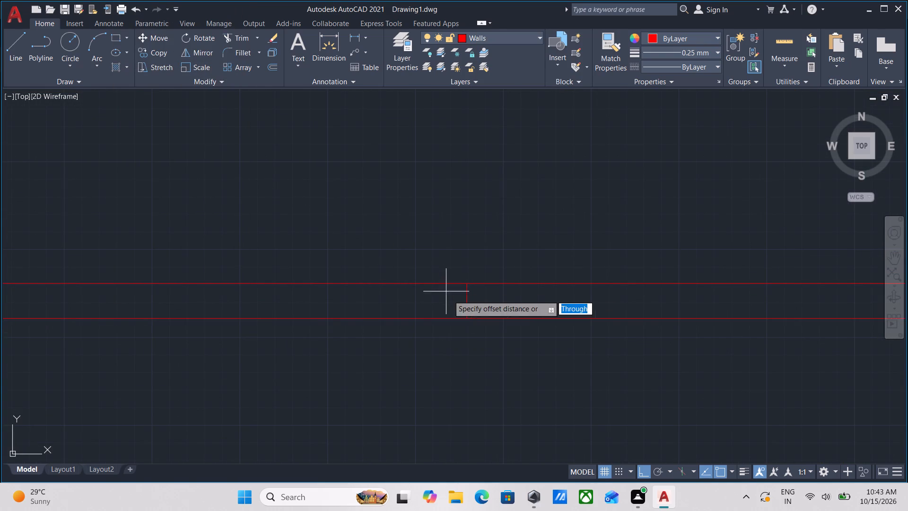
click(466, 298)
click(374, 304)
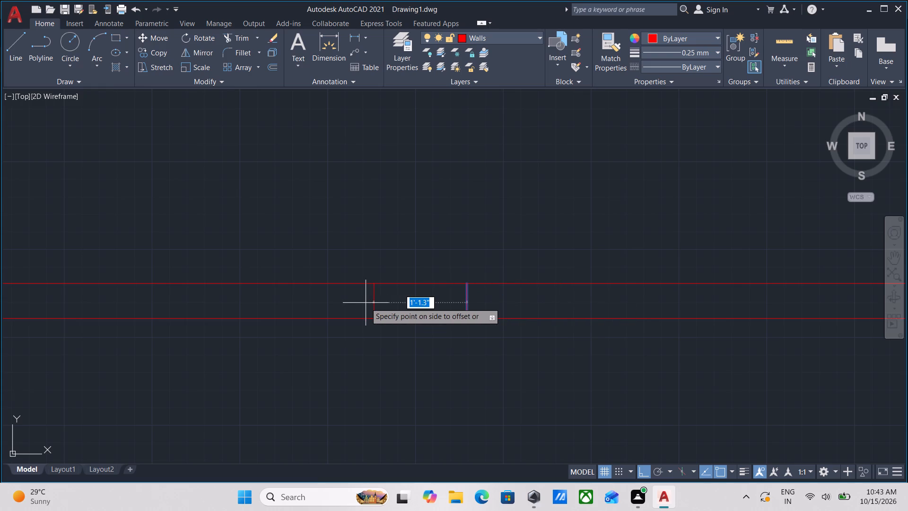
text(3')
key(Return)
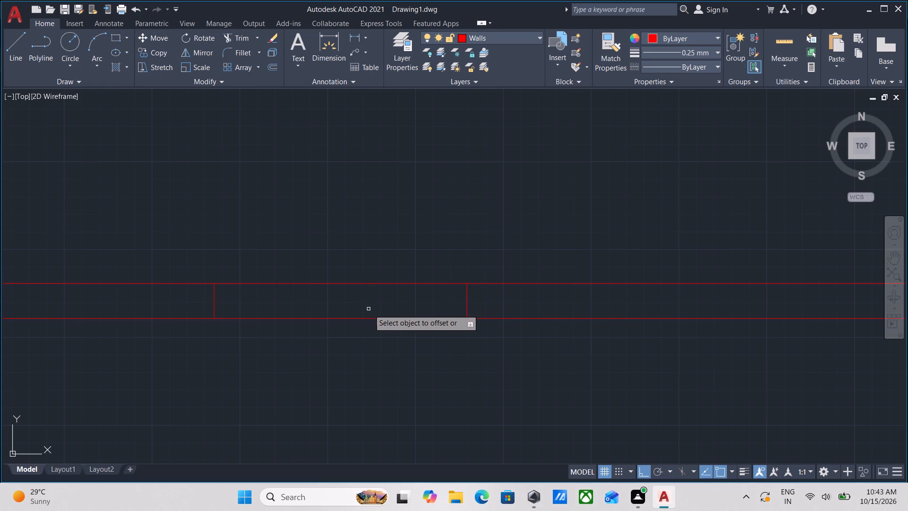
scroll(390, 320, down, 4)
scroll(415, 318, up, 2)
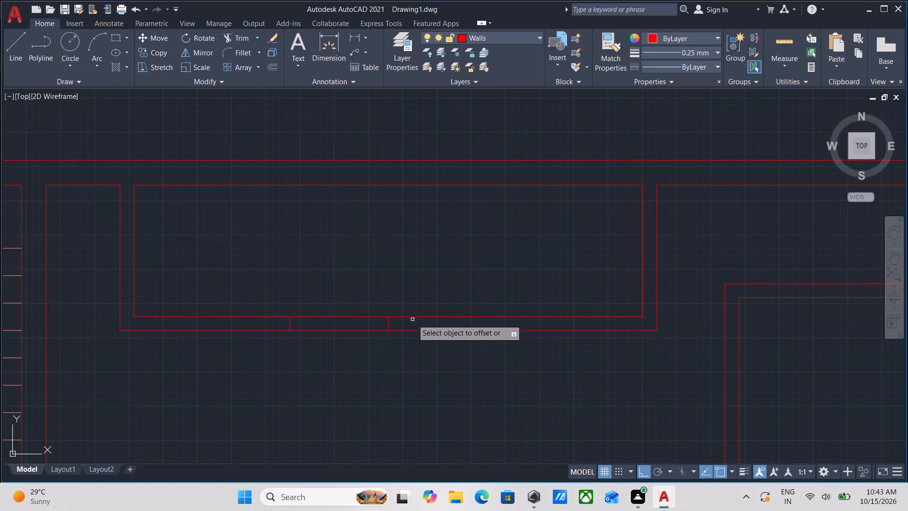
click(388, 321)
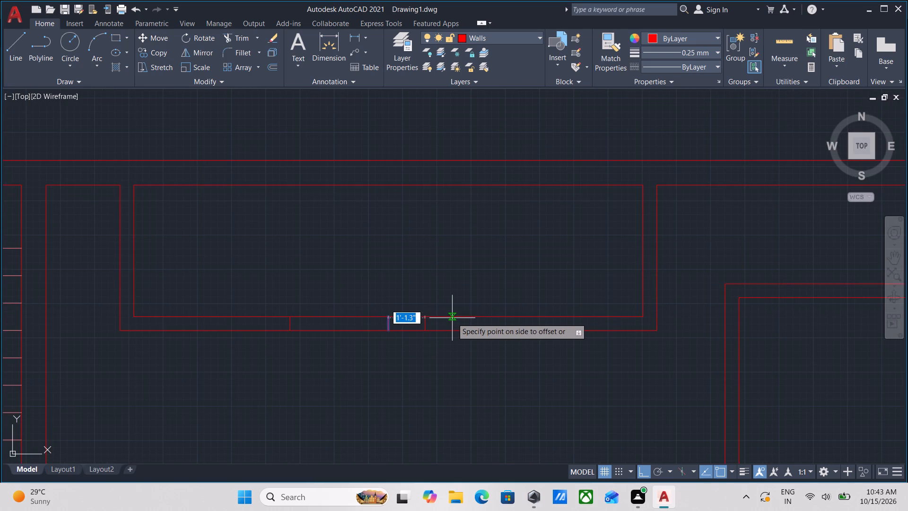
key(3)
key(apostrophe)
key(Return)
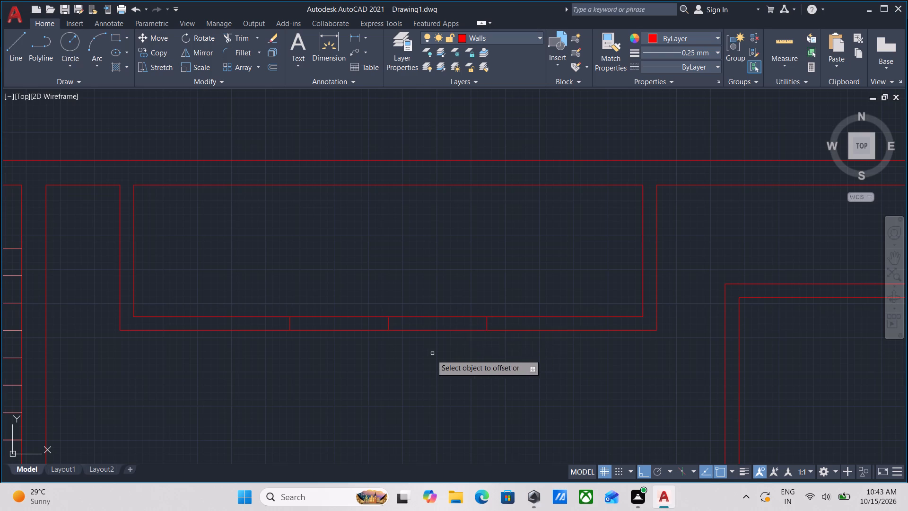
Examine the 3' opening marks in the north-central room's south wall against the surrounding rooms.
scroll(410, 359, down, 2)
middle_drag(413, 386, 421, 378)
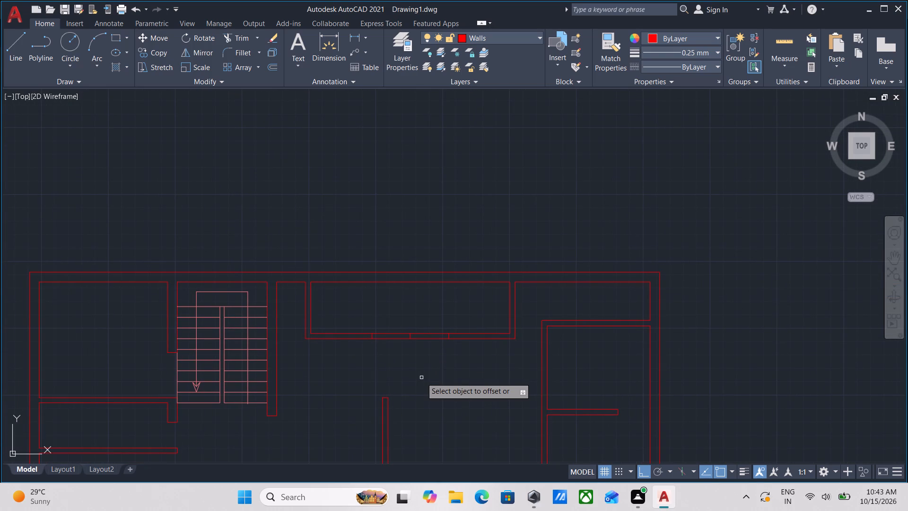
middle_drag(420, 375, 422, 395)
scroll(420, 375, down, 1)
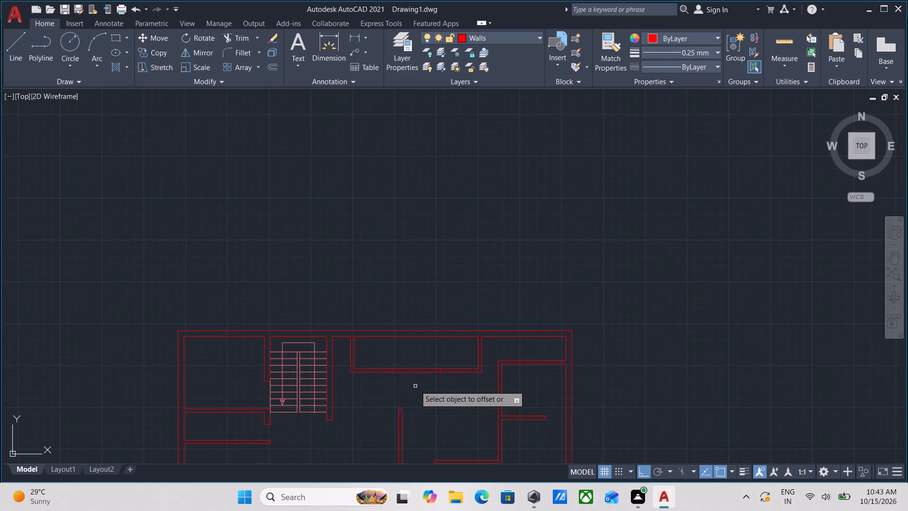
scroll(414, 379, up, 2)
scroll(418, 372, down, 1)
scroll(422, 376, up, 3)
scroll(419, 377, down, 2)
middle_drag(418, 378, 418, 395)
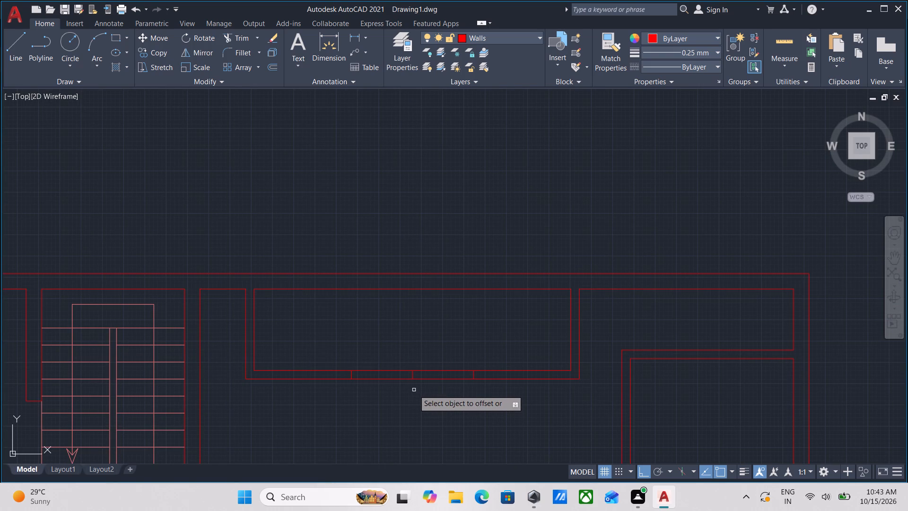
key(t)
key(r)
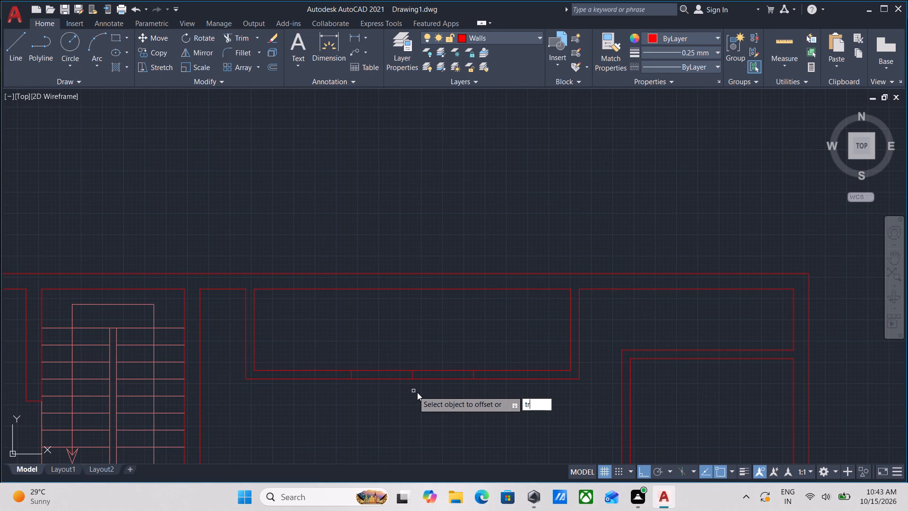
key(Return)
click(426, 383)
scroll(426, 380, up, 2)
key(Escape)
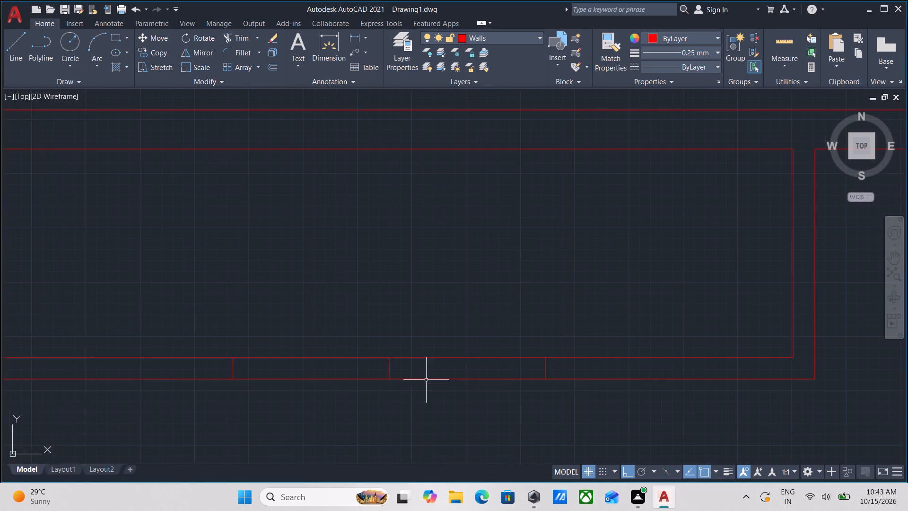
Trim both wall lines between the 3' marks in the north-central room's south wall and remove the midpoint line.
middle_drag(407, 405, 401, 394)
key(t)
key(r)
key(Return)
click(426, 384)
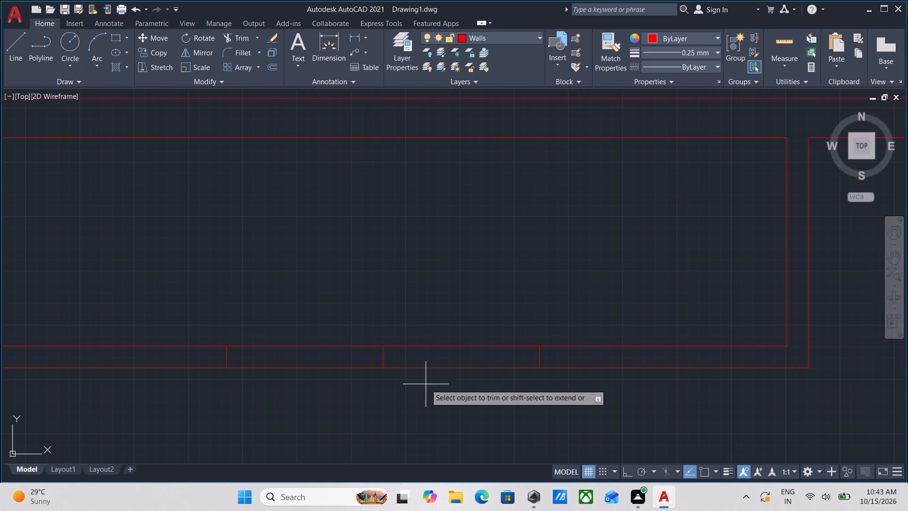
click(424, 299)
drag(378, 398, 374, 392)
click(346, 307)
click(386, 349)
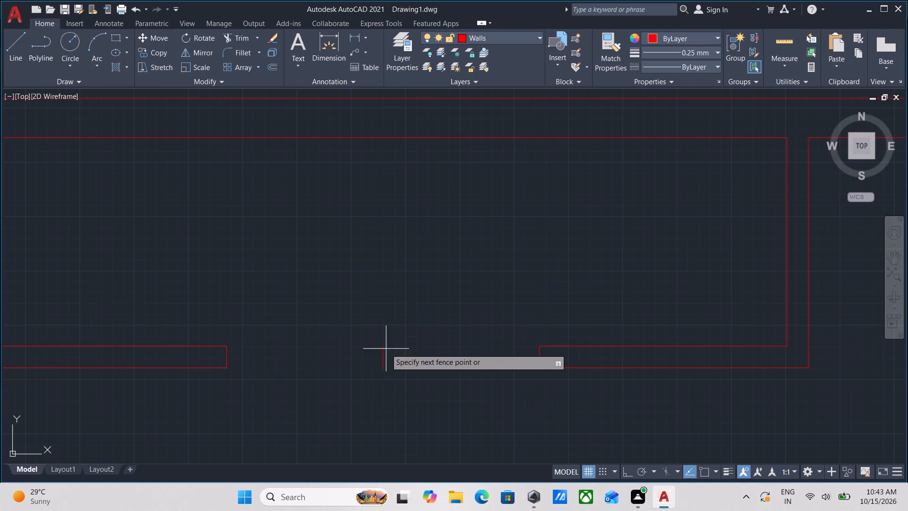
click(346, 351)
key(Escape)
Examine the plan around the north-central room's opening, the staircase and the neighbouring rooms.
scroll(349, 353, down, 3)
middle_drag(336, 377, 388, 335)
scroll(393, 332, down, 1)
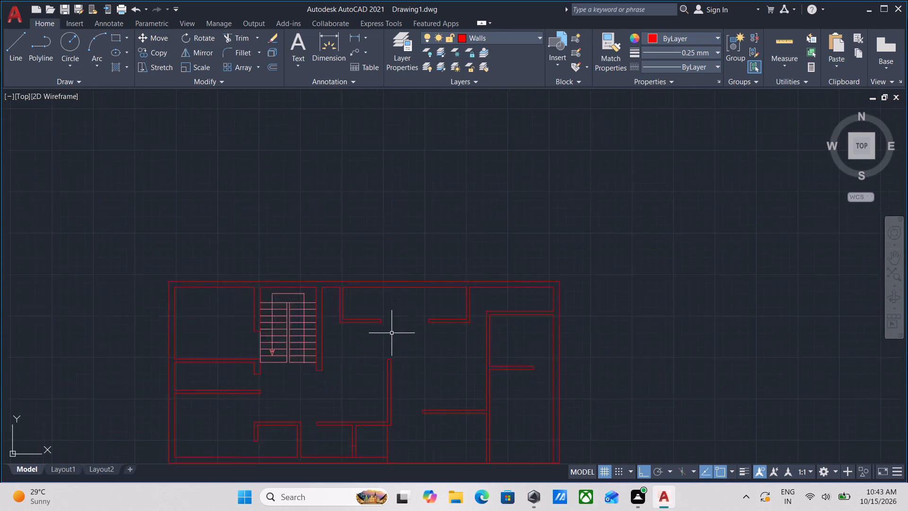
scroll(391, 334, down, 1)
middle_drag(373, 344, 401, 306)
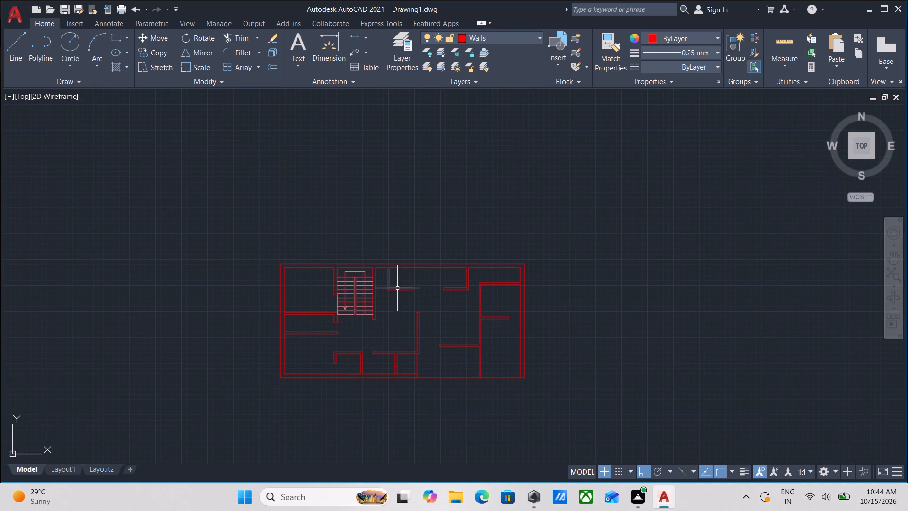
scroll(397, 288, up, 2)
middle_drag(471, 314, 415, 324)
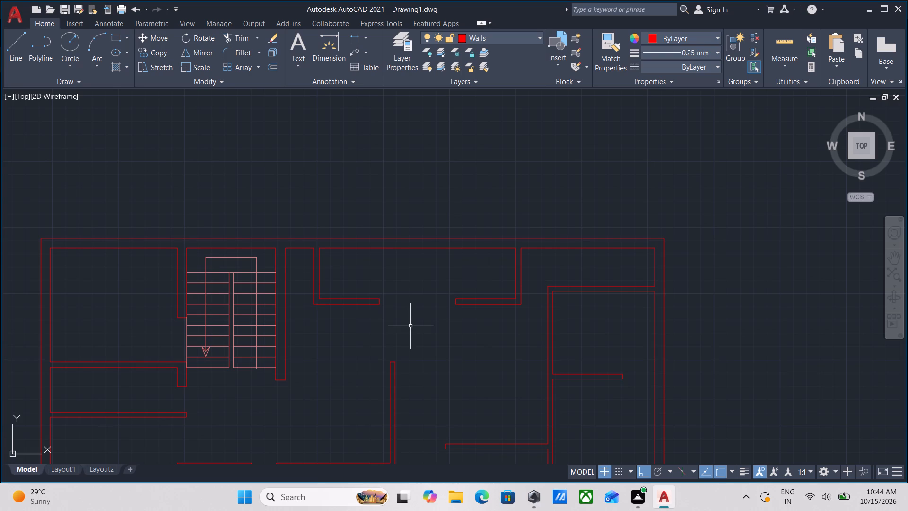
middle_drag(451, 373, 452, 296)
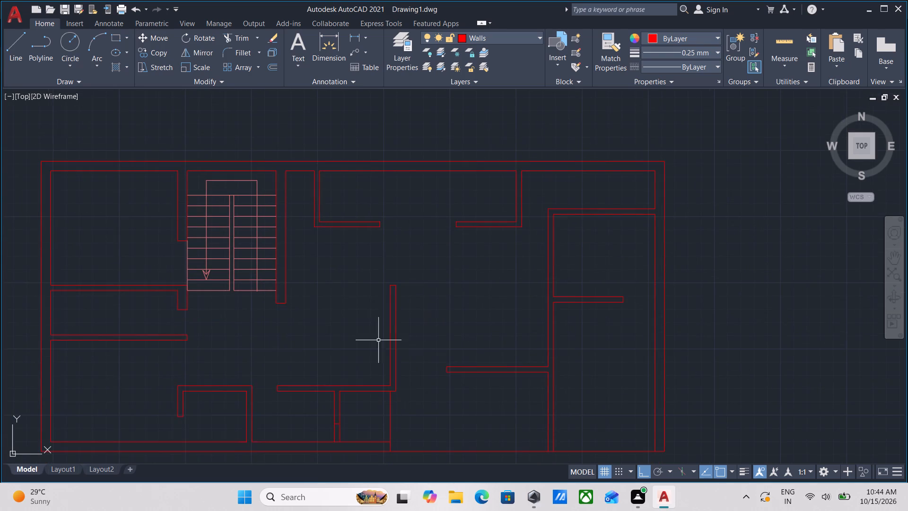
middle_drag(328, 346, 398, 363)
scroll(328, 346, down, 1)
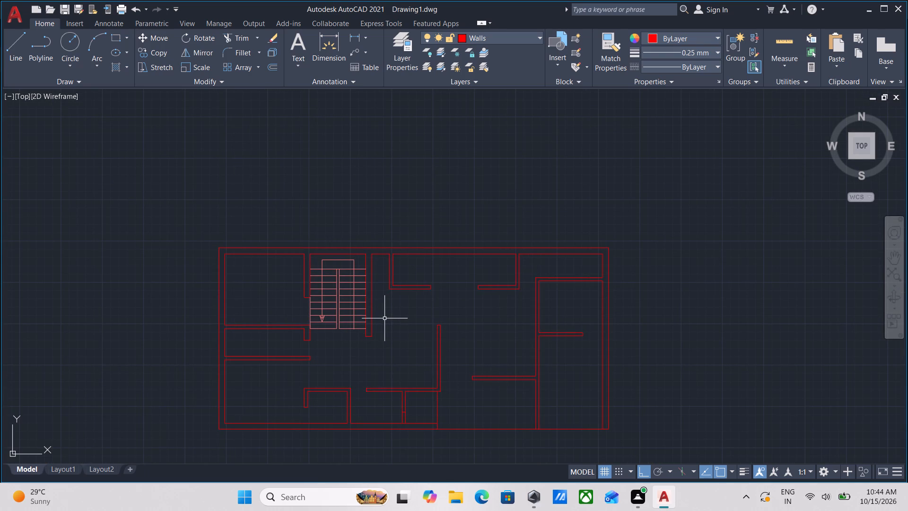
scroll(372, 328, up, 2)
scroll(371, 328, down, 1)
middle_drag(371, 328, 391, 376)
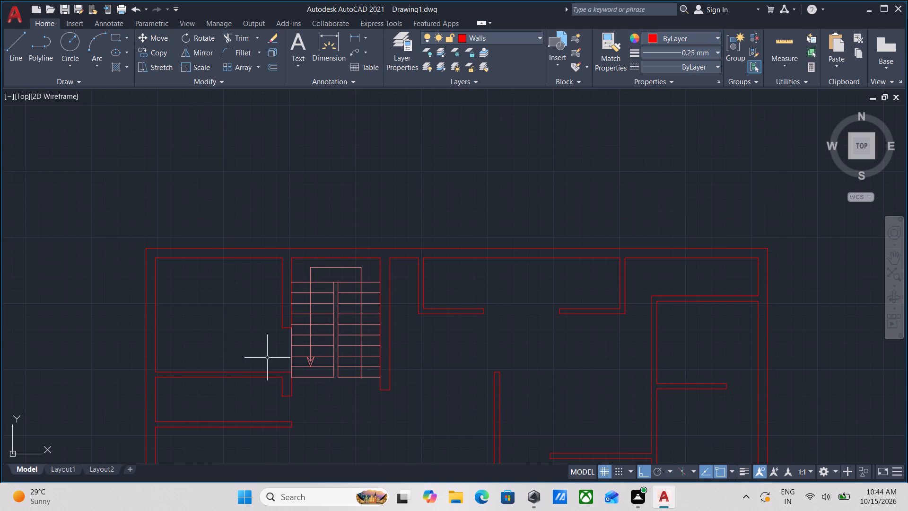
middle_drag(266, 359, 301, 336)
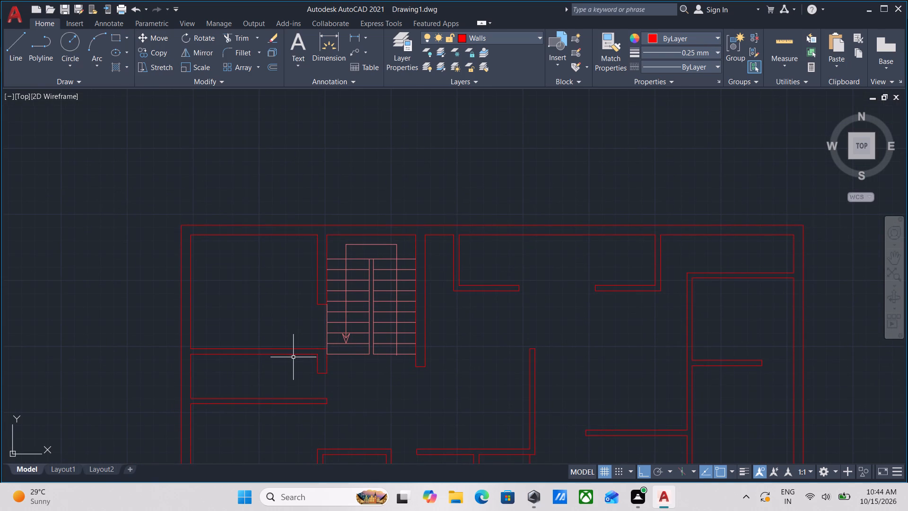
scroll(294, 361, down, 1)
scroll(373, 337, up, 1)
scroll(375, 334, down, 2)
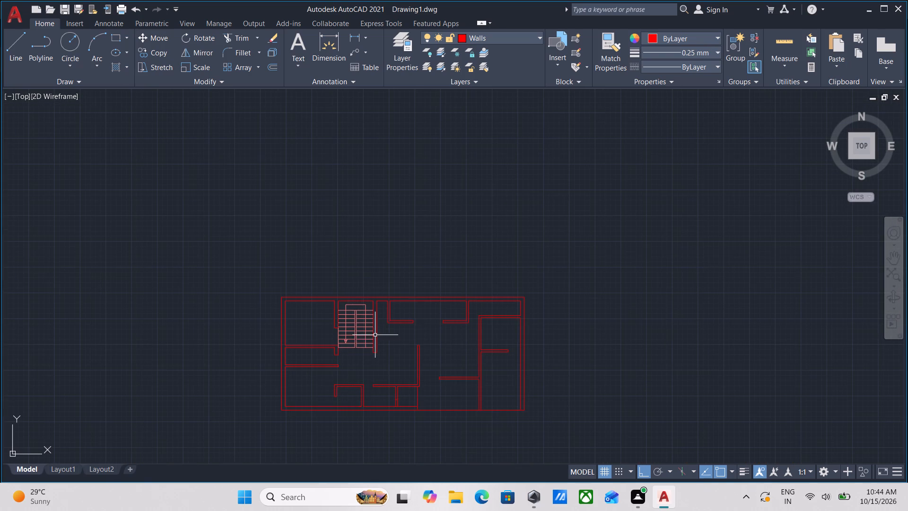
middle_drag(399, 337, 300, 347)
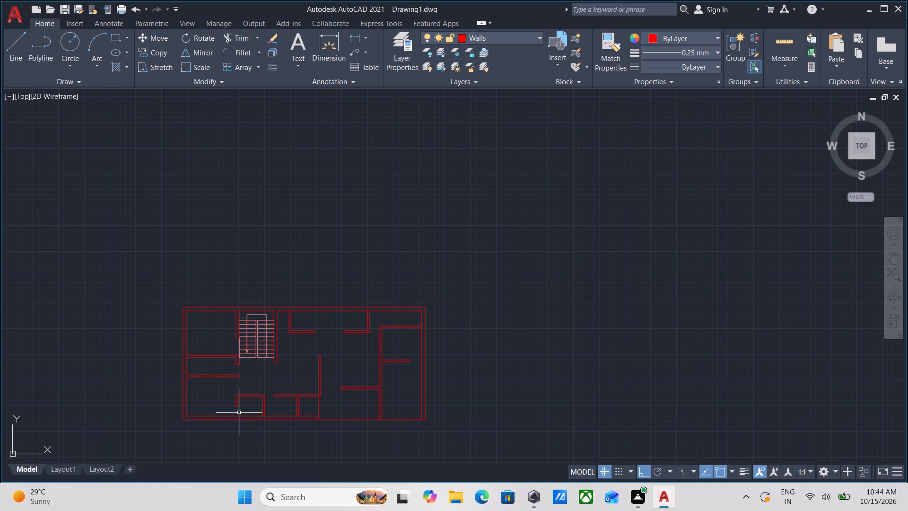
Examine the southwest rooms and the wall openings south of the staircase.
scroll(235, 398, up, 4)
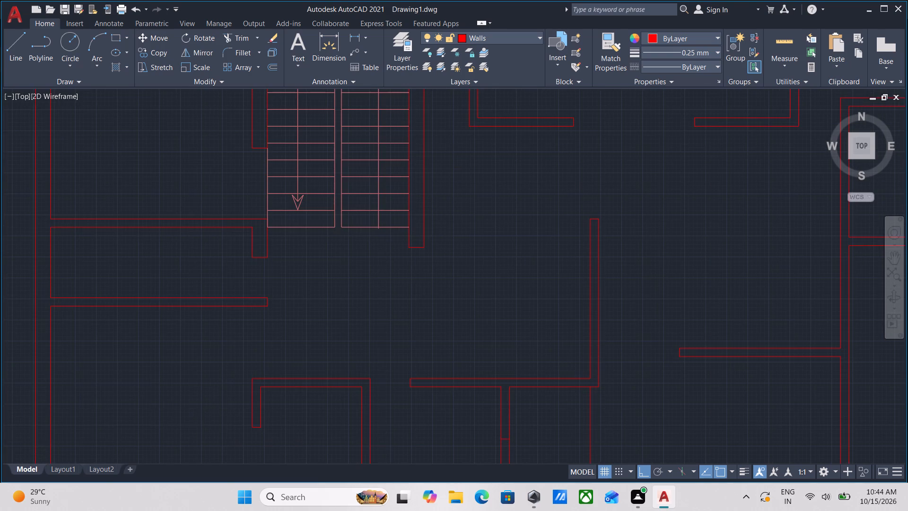
scroll(214, 405, down, 2)
middle_drag(212, 397, 224, 336)
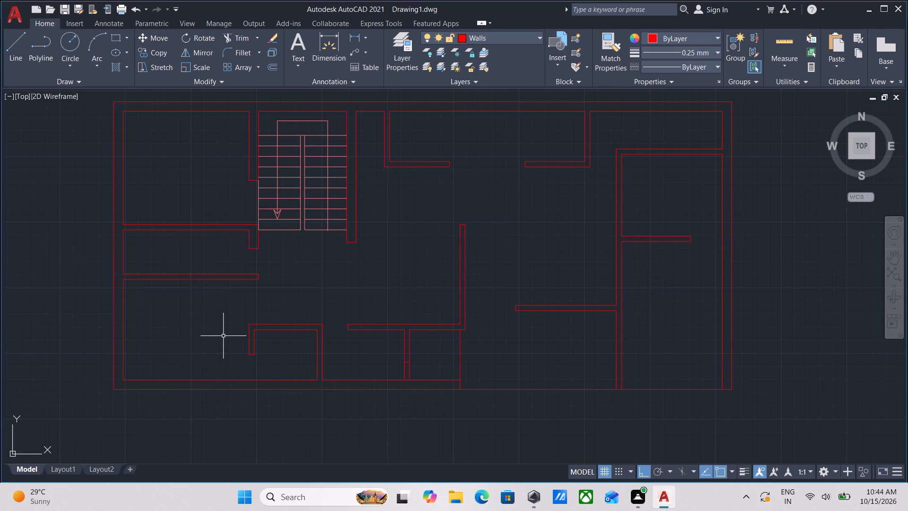
middle_drag(192, 339, 277, 321)
scroll(277, 328, down, 1)
middle_drag(277, 328, 344, 335)
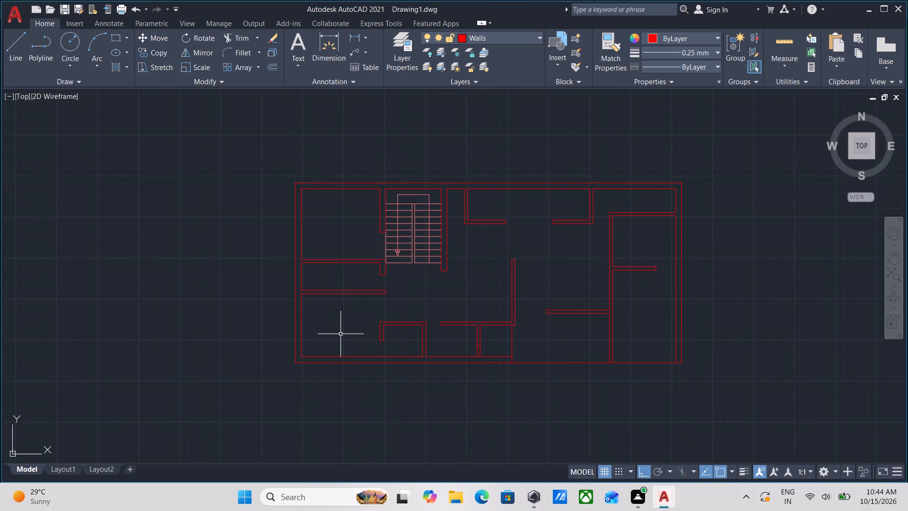
scroll(348, 339, up, 2)
middle_drag(318, 324, 363, 326)
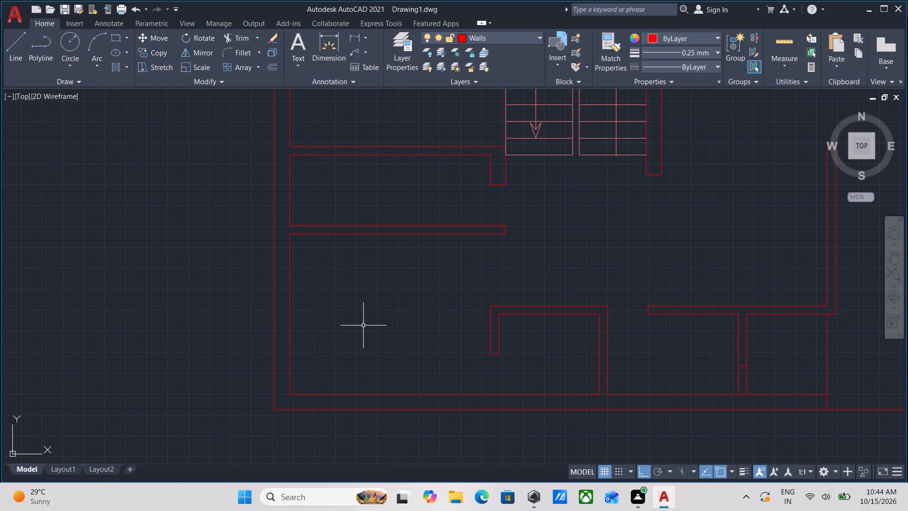
Examine the whole floor plan, comparing the wall layout and openings of the western, northern and eastern rooms.
scroll(363, 326, down, 2)
middle_drag(361, 325, 191, 404)
scroll(257, 330, down, 2)
scroll(263, 348, up, 1)
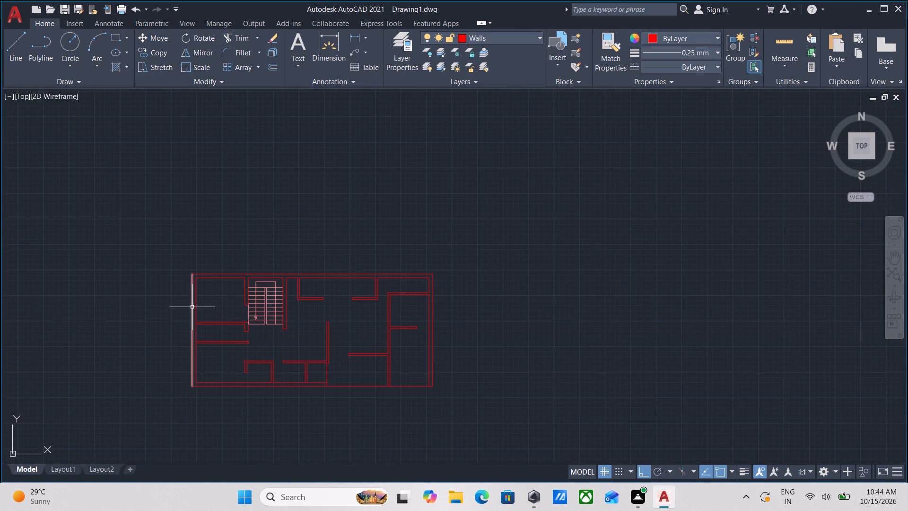
scroll(199, 298, up, 2)
middle_drag(245, 303, 363, 337)
scroll(393, 344, down, 1)
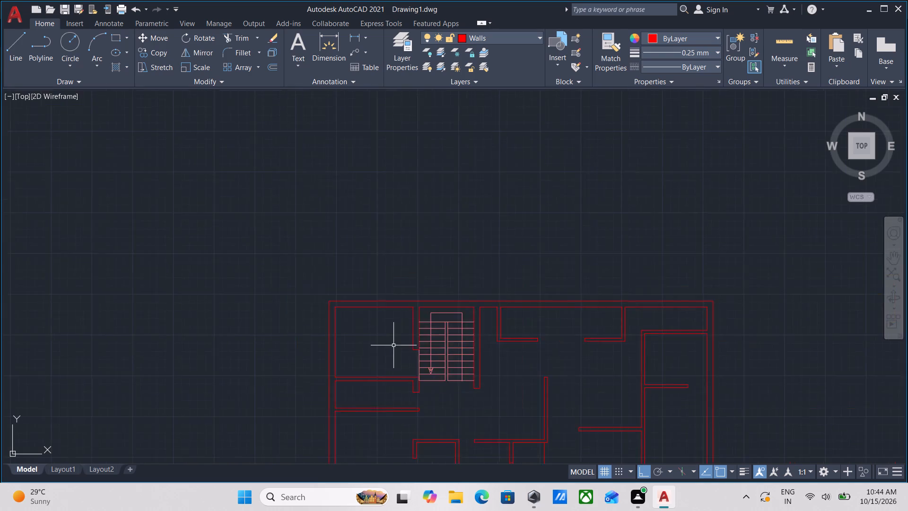
scroll(393, 346, down, 1)
scroll(363, 376, up, 2)
middle_drag(371, 443, 373, 328)
scroll(384, 303, up, 1)
scroll(285, 330, down, 1)
middle_drag(278, 327, 292, 341)
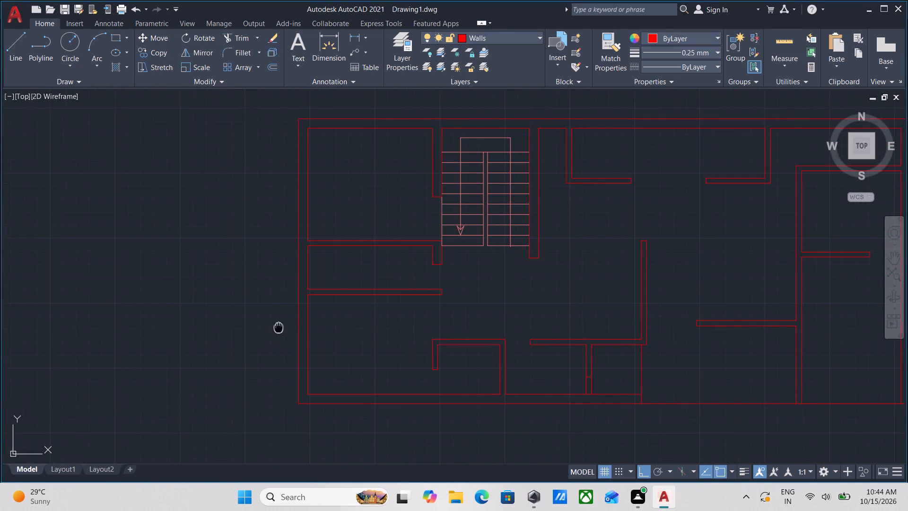
middle_drag(292, 341, 330, 449)
scroll(293, 309, down, 1)
middle_drag(292, 311, 176, 403)
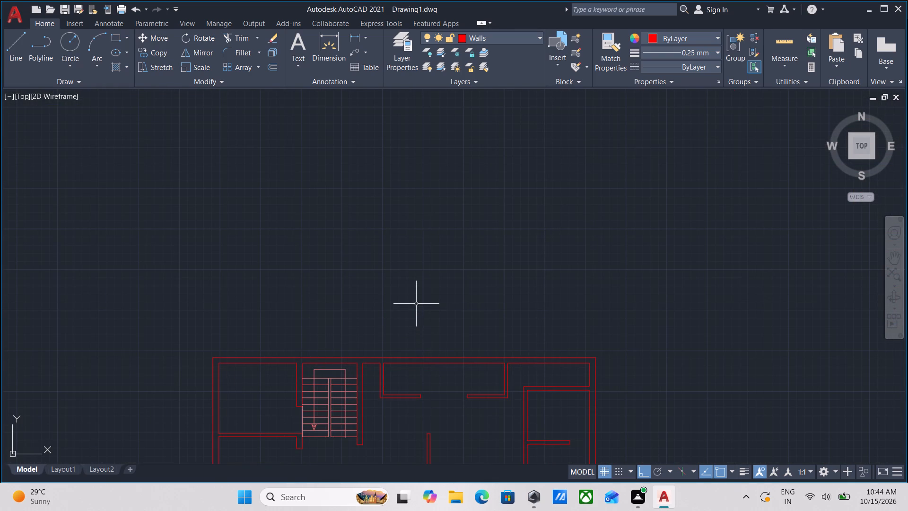
middle_drag(469, 356, 349, 271)
scroll(469, 356, down, 1)
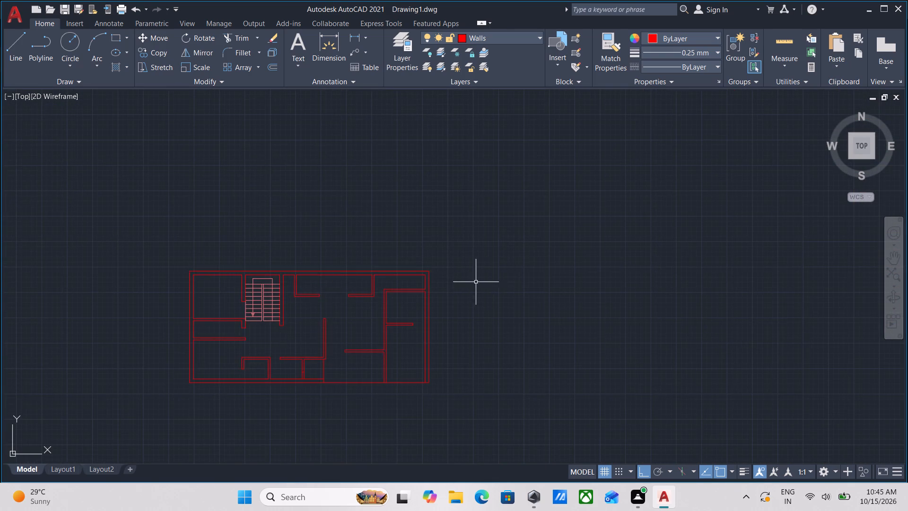
Examine the eastern rooms, the northern outer wall and the staircase area of the floor plan.
scroll(472, 282, up, 2)
scroll(370, 273, up, 2)
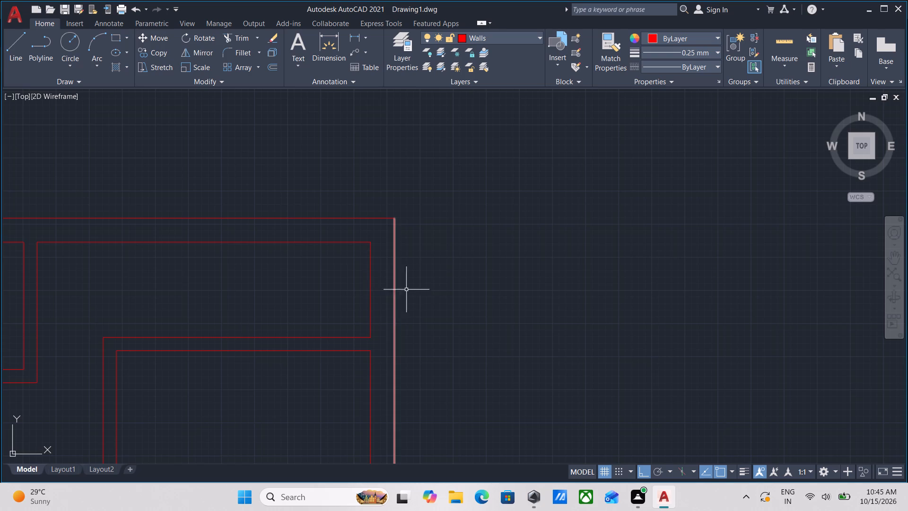
scroll(438, 300, down, 1)
middle_drag(434, 299, 410, 238)
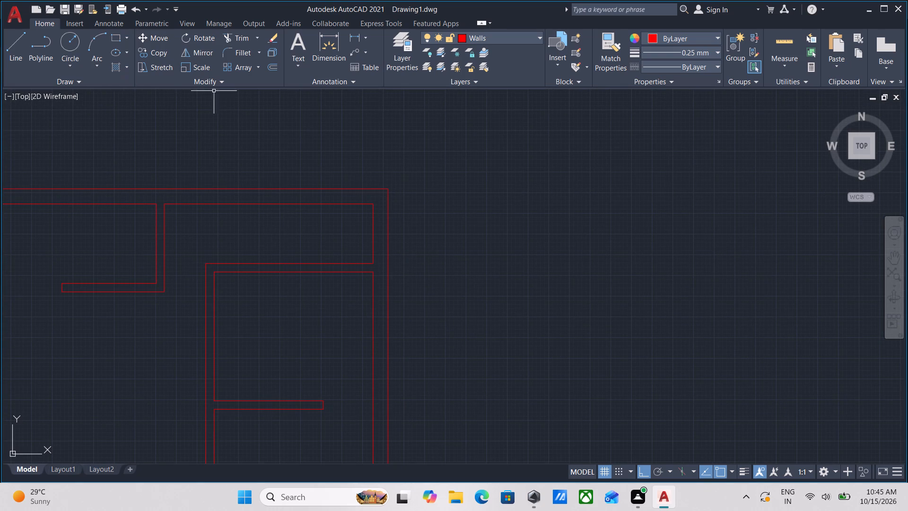
scroll(328, 237, down, 2)
middle_drag(320, 231, 339, 218)
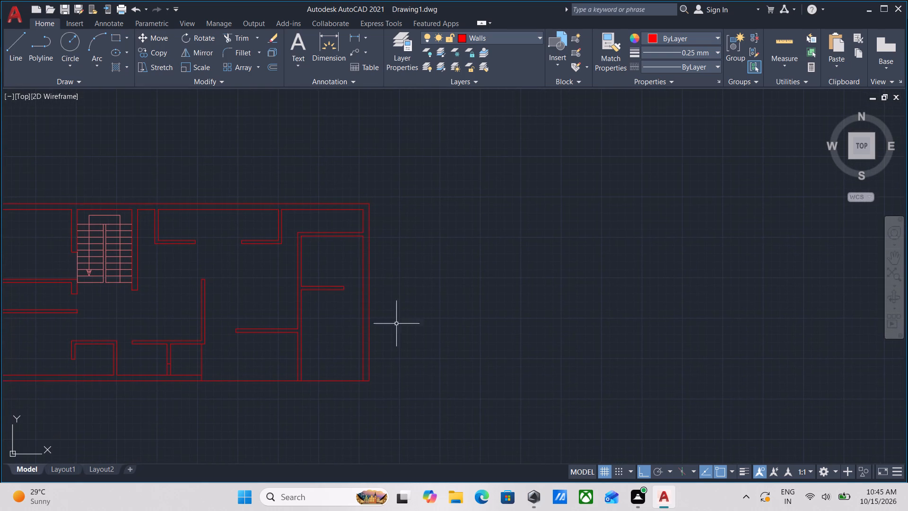
scroll(338, 339, up, 1)
middle_drag(324, 316, 335, 312)
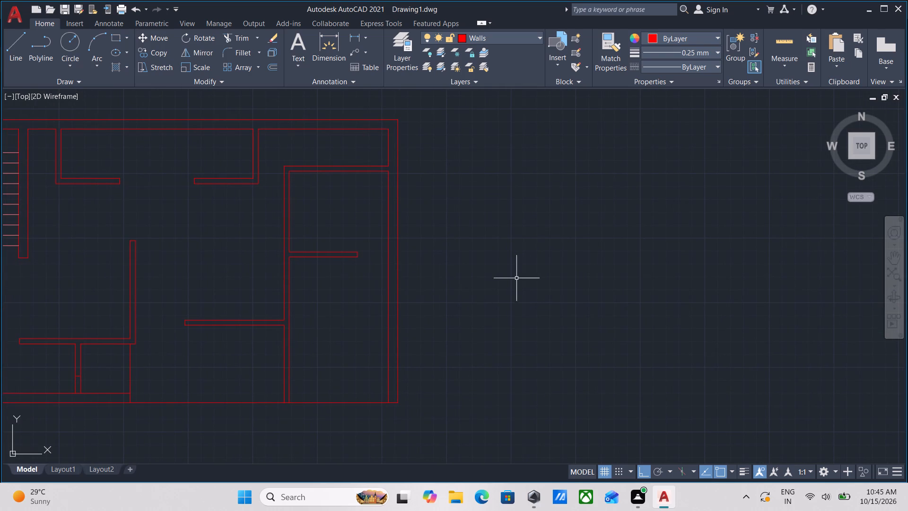
scroll(529, 279, down, 2)
middle_drag(397, 280, 430, 351)
scroll(350, 250, up, 2)
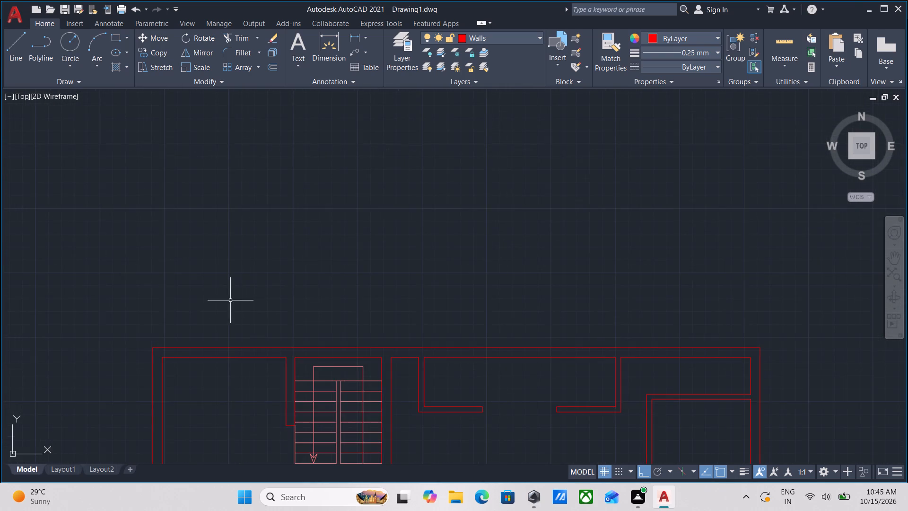
middle_drag(229, 301, 295, 353)
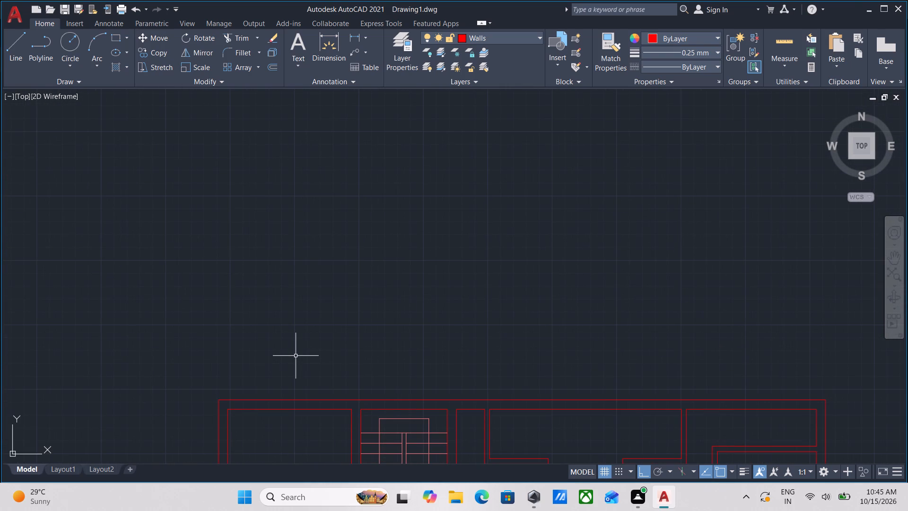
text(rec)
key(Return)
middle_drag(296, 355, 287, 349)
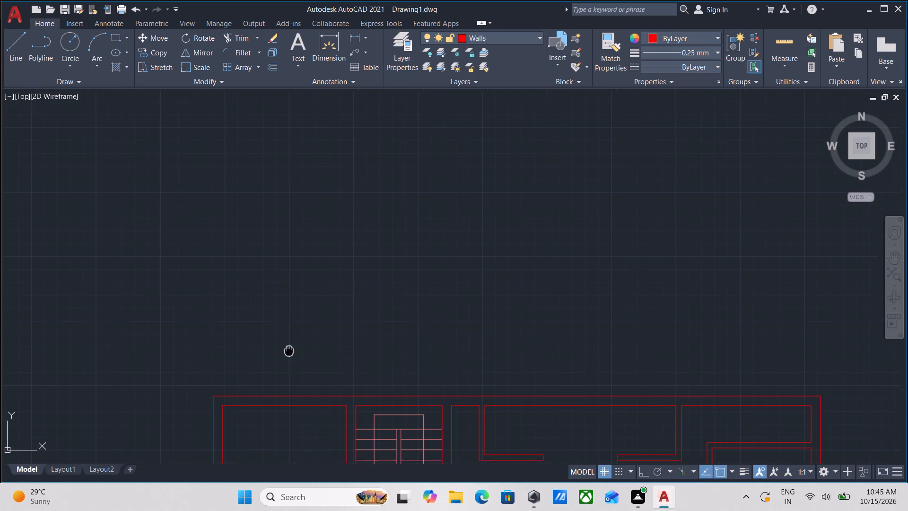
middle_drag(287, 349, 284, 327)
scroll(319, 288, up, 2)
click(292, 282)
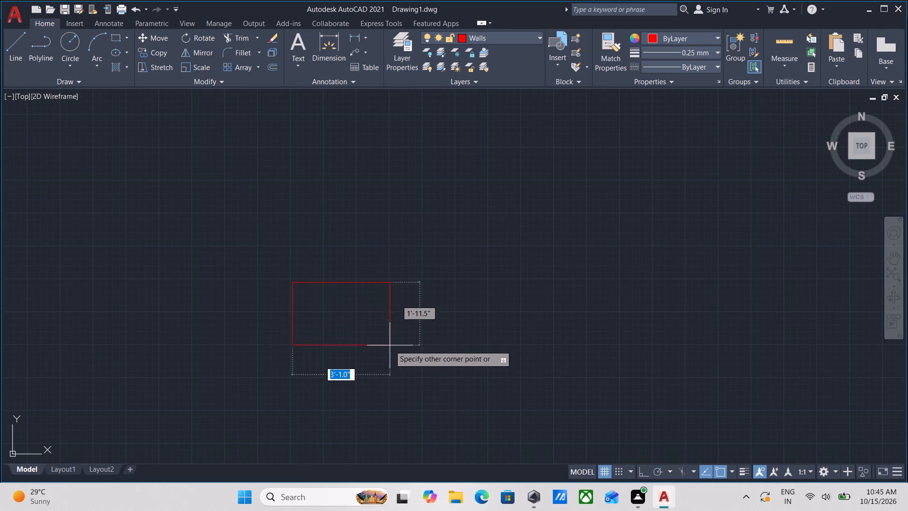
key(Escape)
Make Doors the current layer.
scroll(386, 335, down, 2)
middle_drag(387, 333, 422, 267)
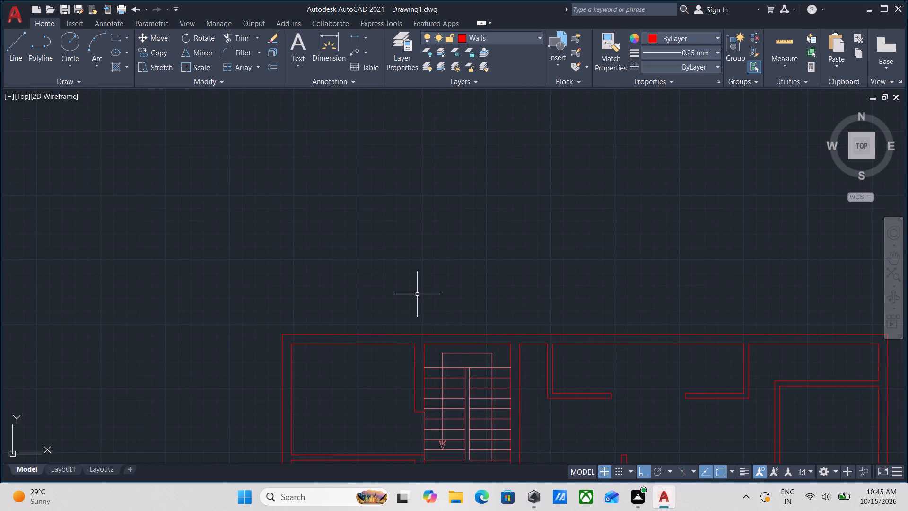
scroll(463, 265, down, 1)
middle_drag(463, 265, 390, 317)
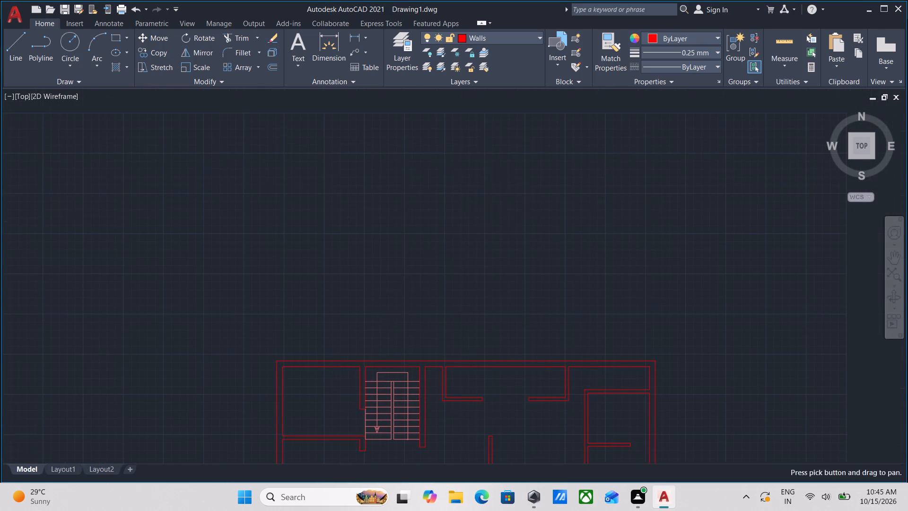
click(505, 35)
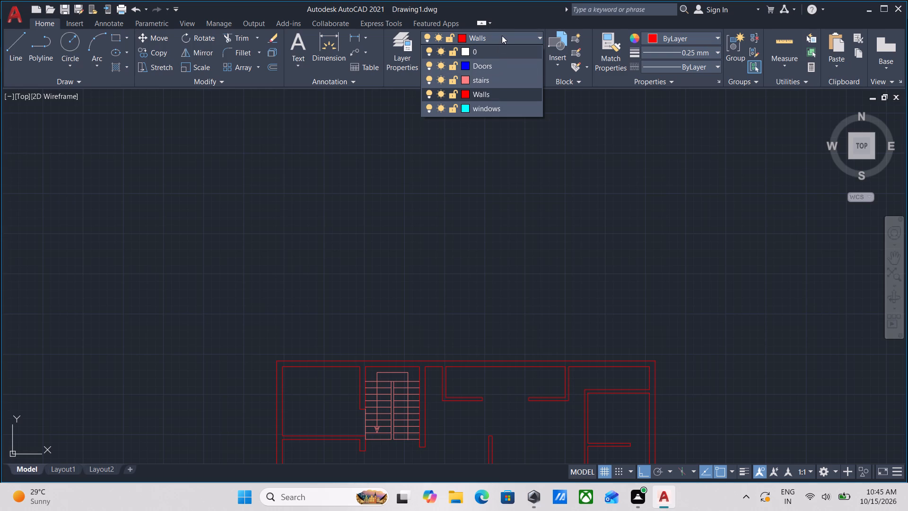
click(502, 35)
click(502, 35)
click(494, 66)
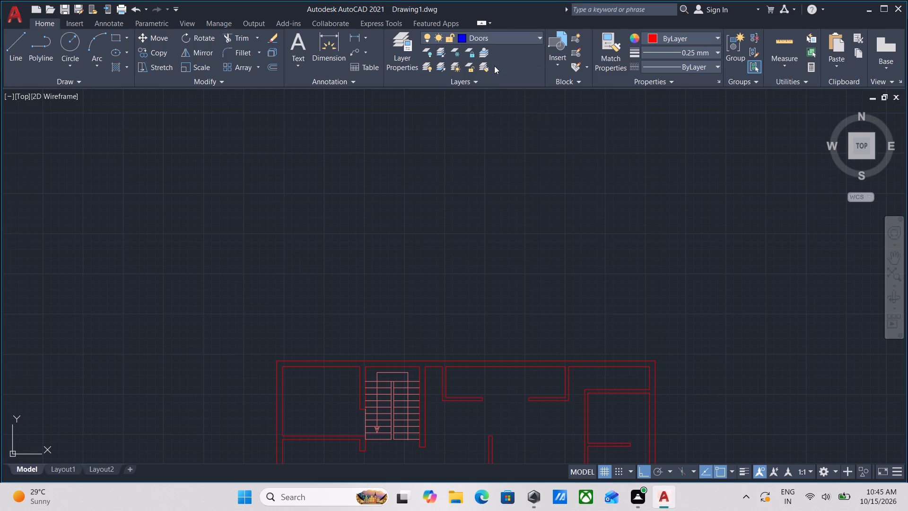
Examine the wall openings around the staircase and the western rooms.
scroll(376, 266, down, 2)
middle_drag(376, 266, 373, 222)
scroll(420, 272, up, 4)
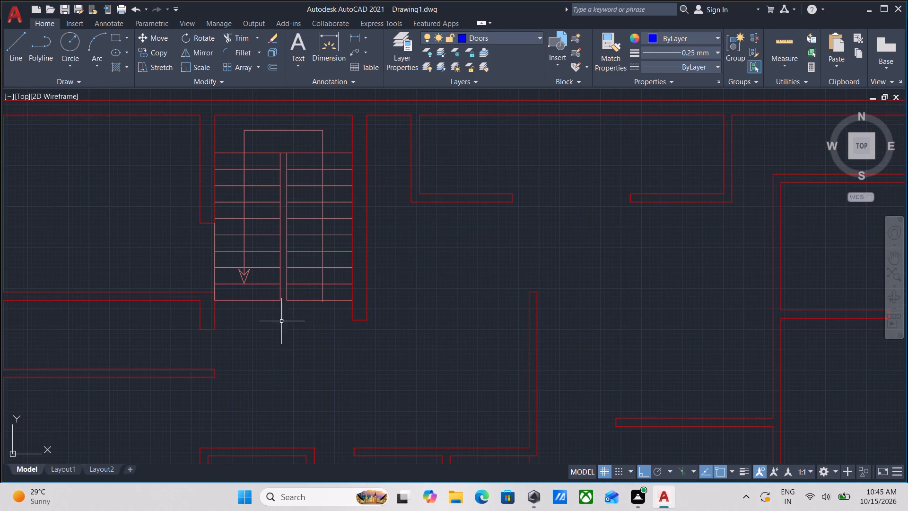
scroll(174, 285, down, 1)
middle_drag(174, 285, 211, 294)
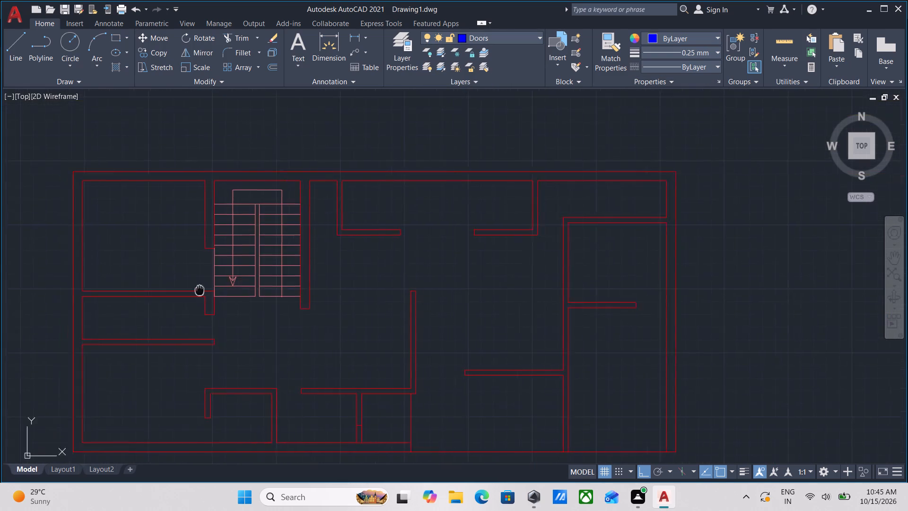
middle_drag(211, 294, 309, 322)
middle_drag(233, 284, 302, 287)
middle_drag(191, 243, 254, 246)
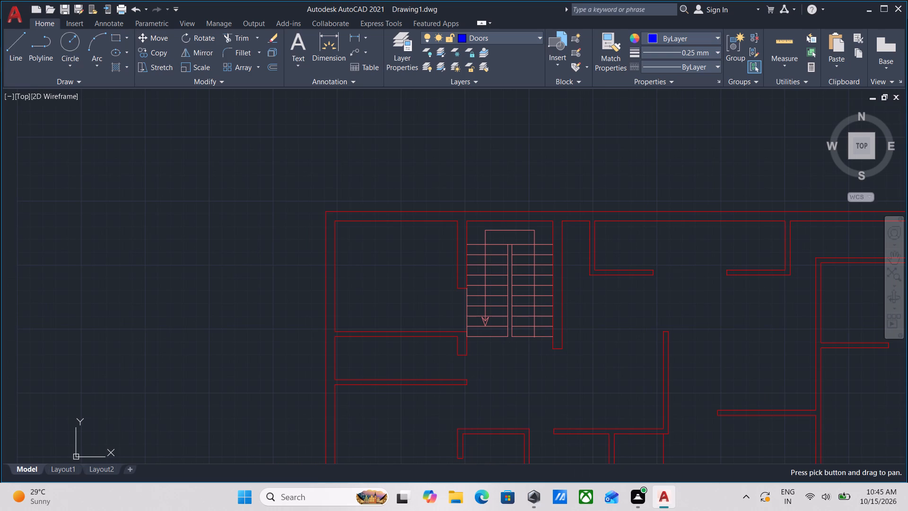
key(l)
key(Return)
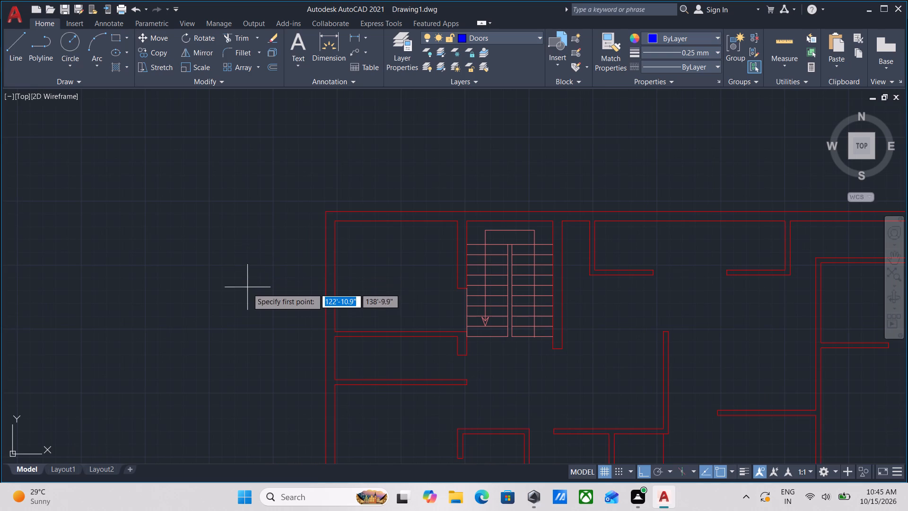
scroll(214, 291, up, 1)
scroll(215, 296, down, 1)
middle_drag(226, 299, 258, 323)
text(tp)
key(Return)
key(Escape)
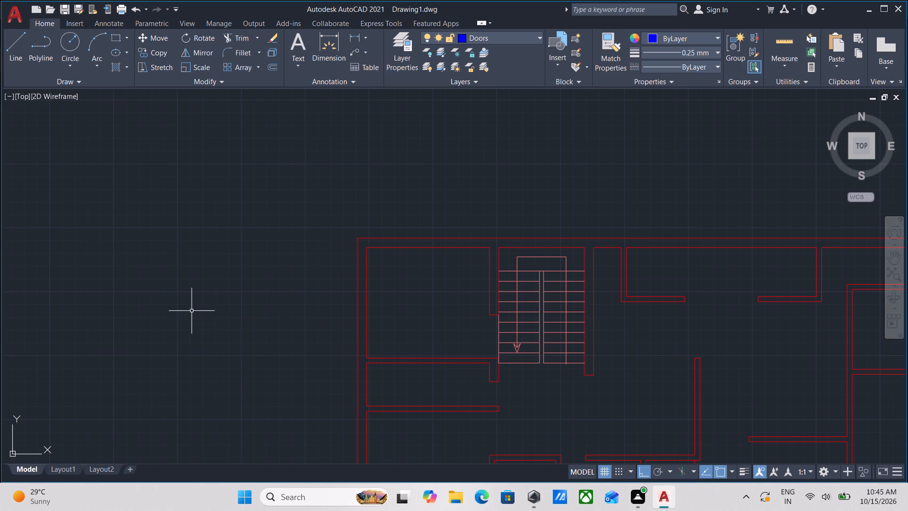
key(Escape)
Insert the Door - Imperial block from the architectural tool palette in the empty space west of the plan.
scroll(217, 303, down, 1)
middle_drag(214, 308, 206, 247)
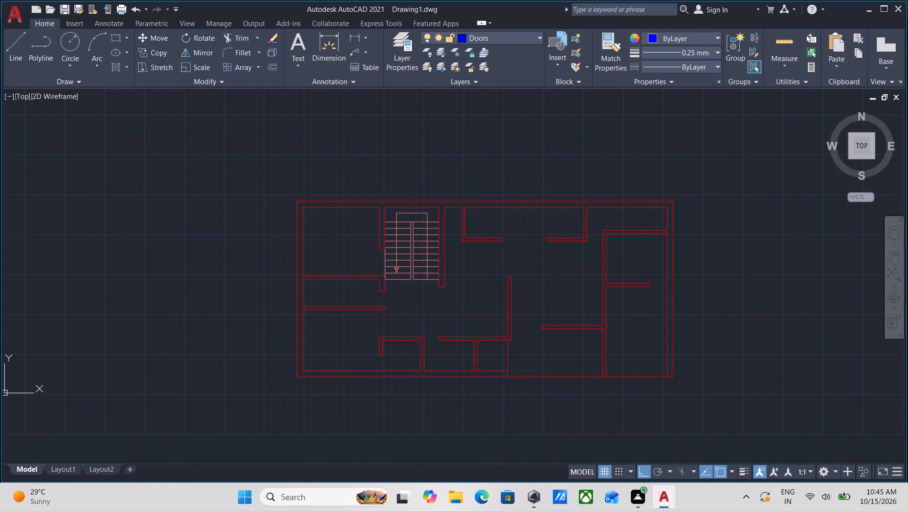
text(tp)
key(Return)
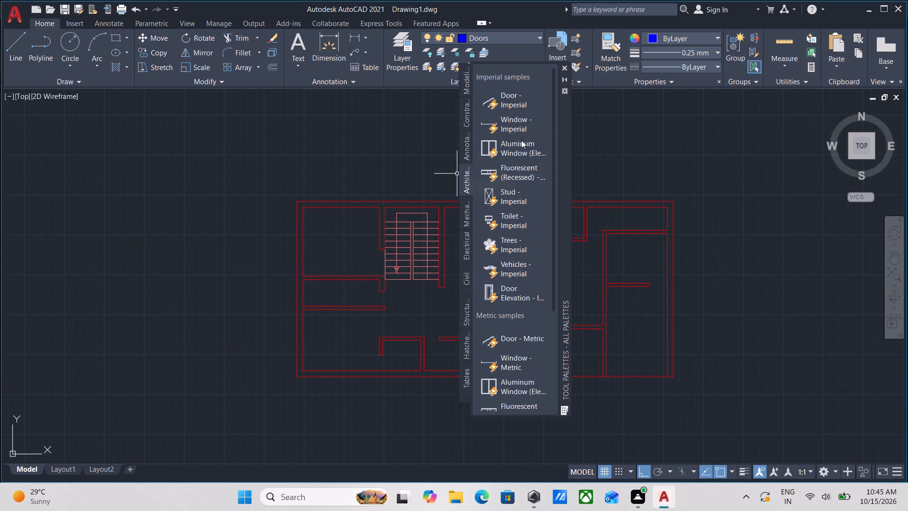
click(516, 97)
scroll(398, 311, up, 1)
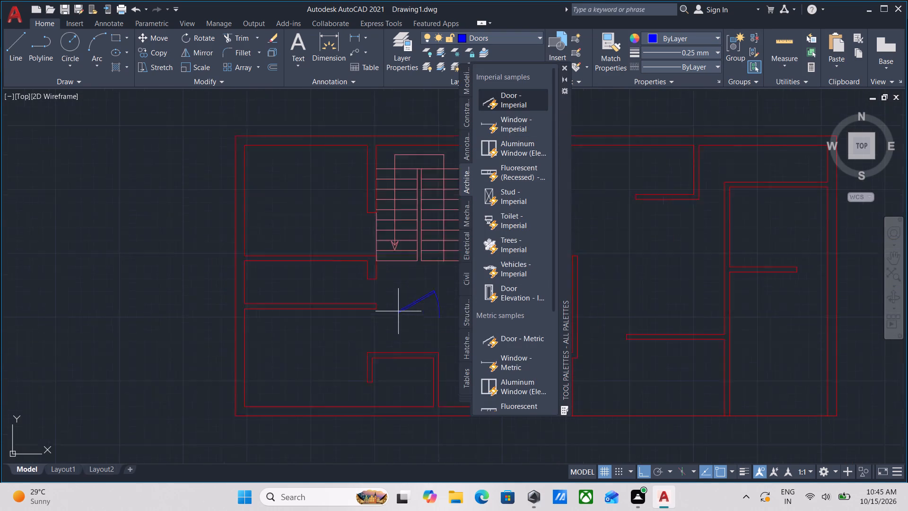
scroll(398, 311, up, 1)
middle_drag(226, 303, 466, 263)
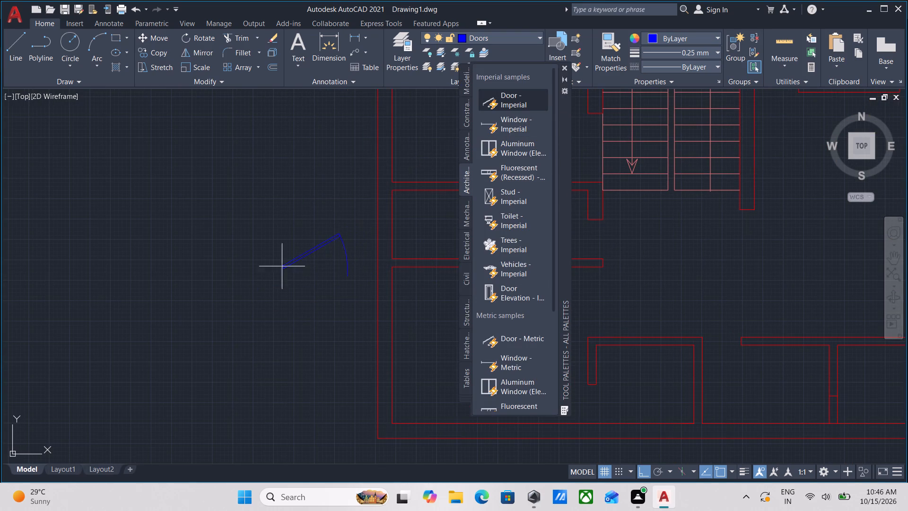
click(273, 274)
Set the inserted door block's opening angle to Open 90º and close the tool palettes.
click(297, 260)
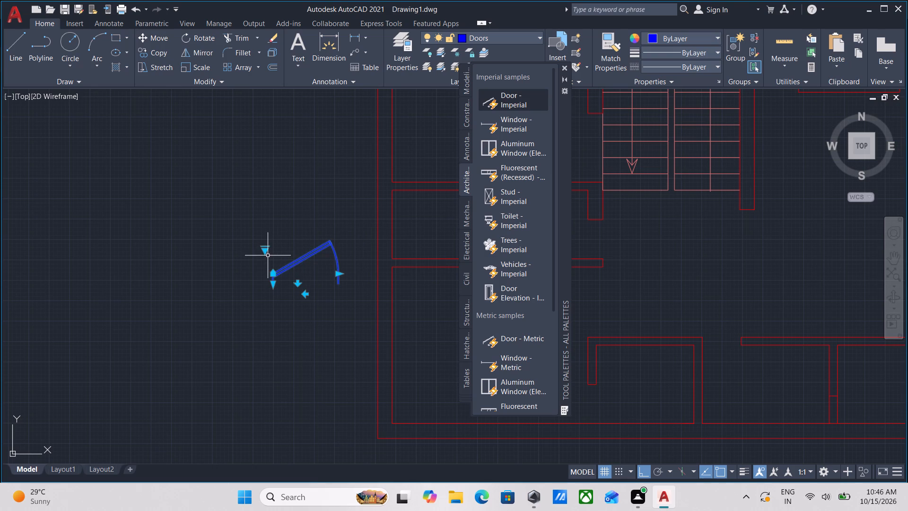
click(264, 248)
click(283, 290)
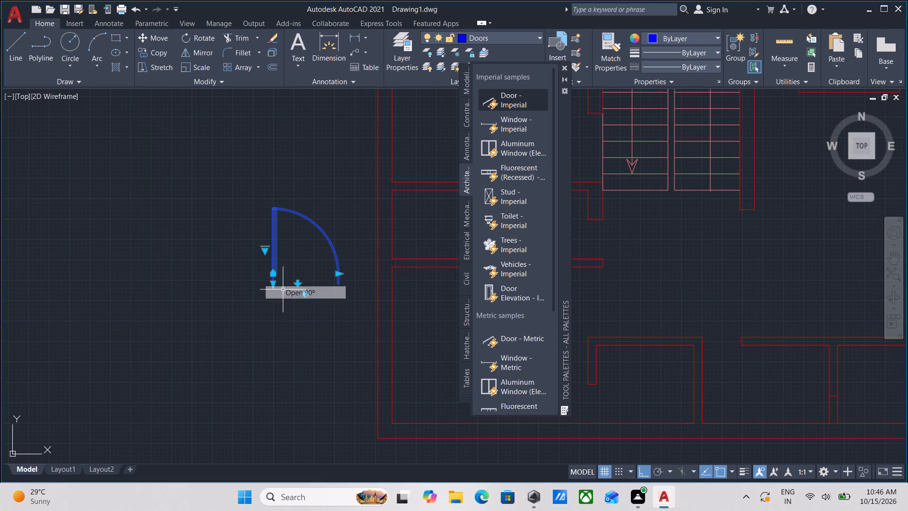
key(Escape)
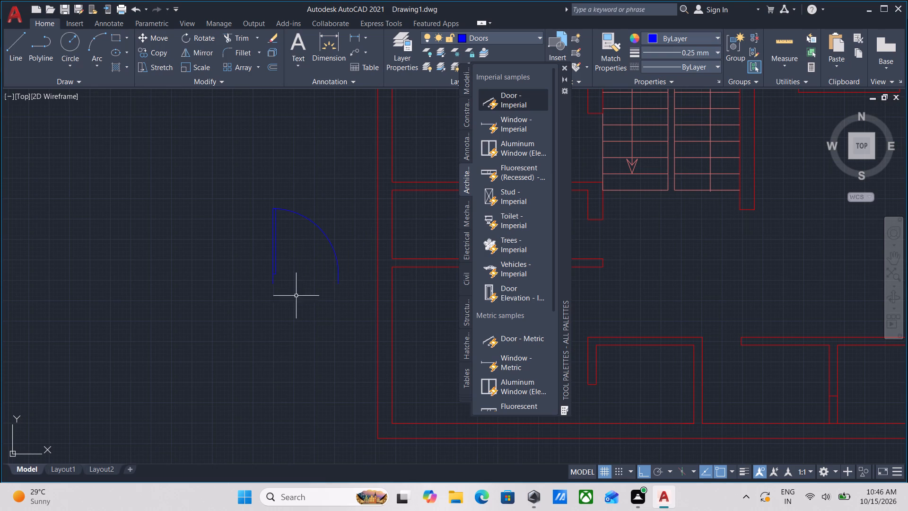
click(564, 70)
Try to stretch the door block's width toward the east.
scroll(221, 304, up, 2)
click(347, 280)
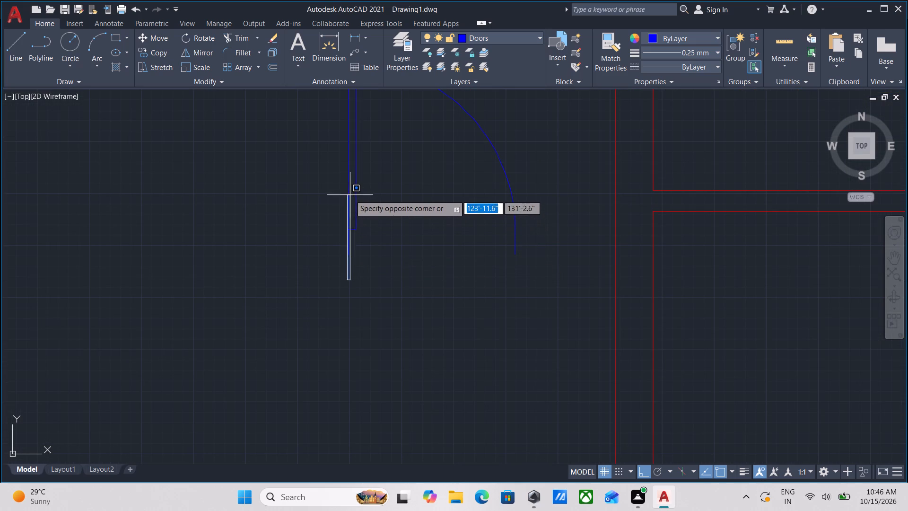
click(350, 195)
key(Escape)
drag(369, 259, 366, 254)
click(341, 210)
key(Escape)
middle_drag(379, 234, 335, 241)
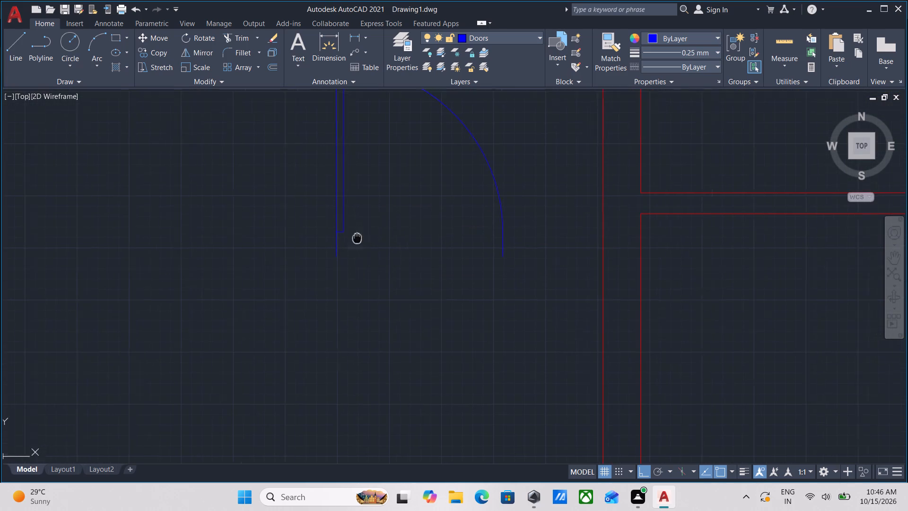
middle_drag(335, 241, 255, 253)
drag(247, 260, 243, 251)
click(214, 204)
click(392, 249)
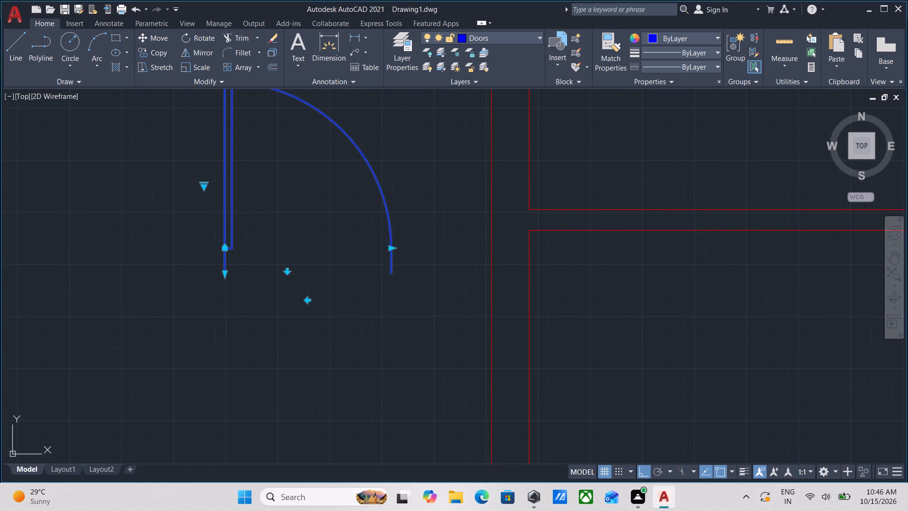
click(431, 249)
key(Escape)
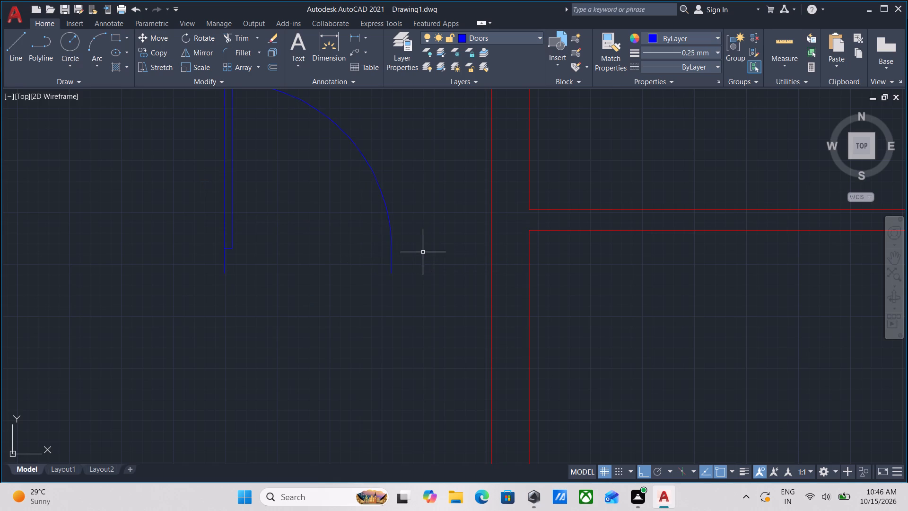
Shrink the door block's width by moving its east end toward the hinge side.
scroll(419, 252, down, 2)
click(413, 247)
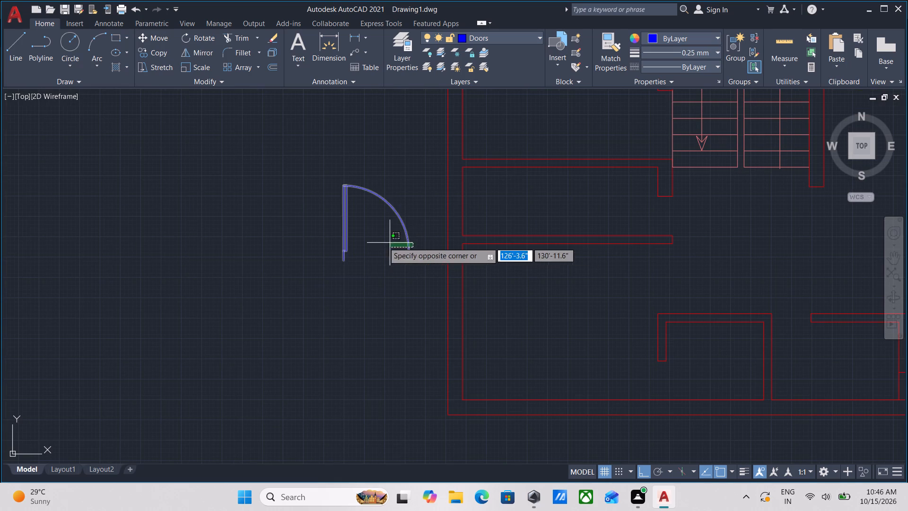
click(382, 242)
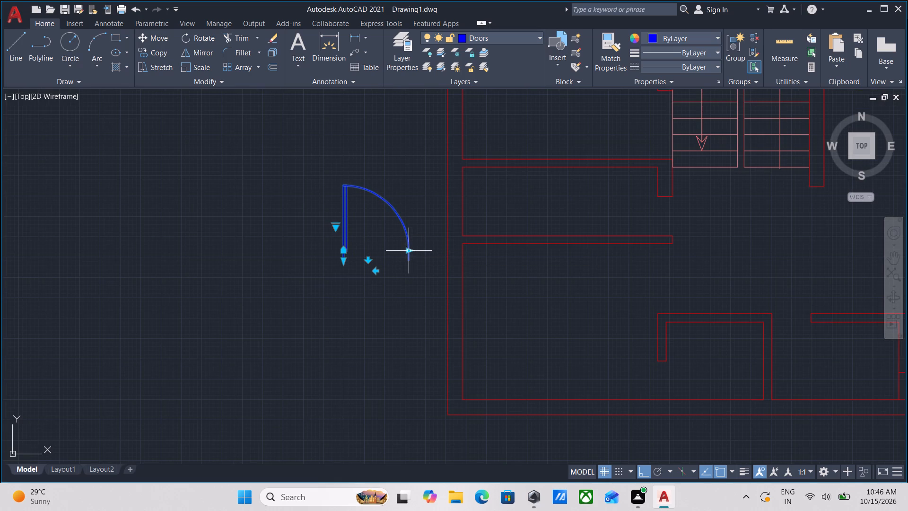
click(407, 251)
click(384, 251)
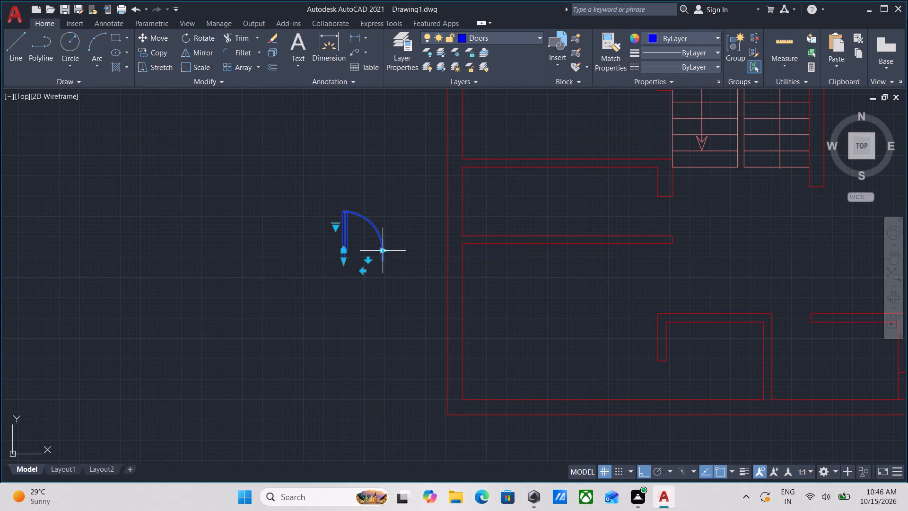
key(Escape)
Rotate the door block a quarter turn clockwise about the south end of its hinge-side jamb.
scroll(388, 242, up, 1)
drag(402, 220, 383, 233)
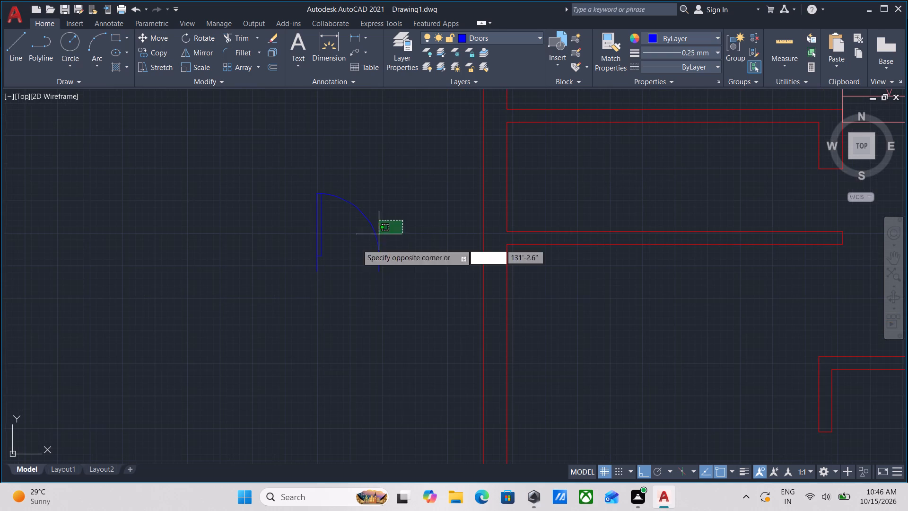
click(346, 249)
middle_drag(326, 298, 331, 294)
text(ro)
key(Return)
scroll(330, 295, up, 2)
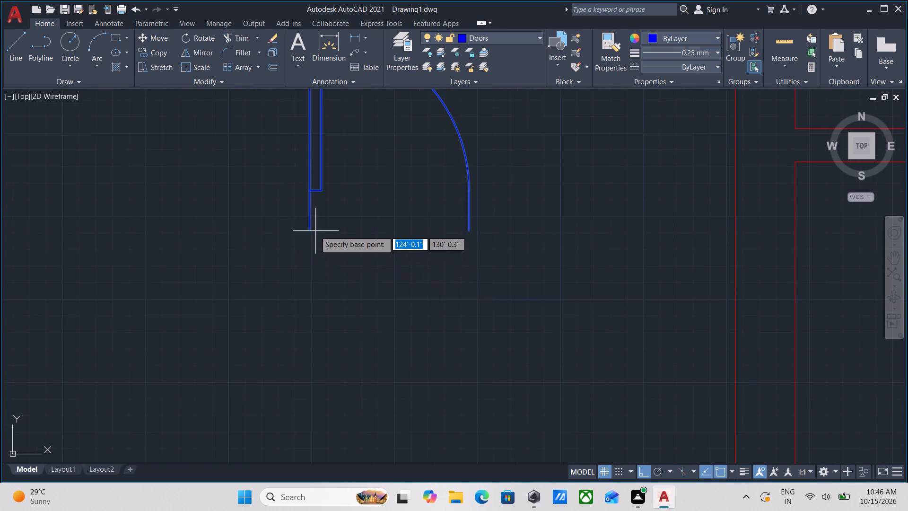
click(313, 228)
click(312, 298)
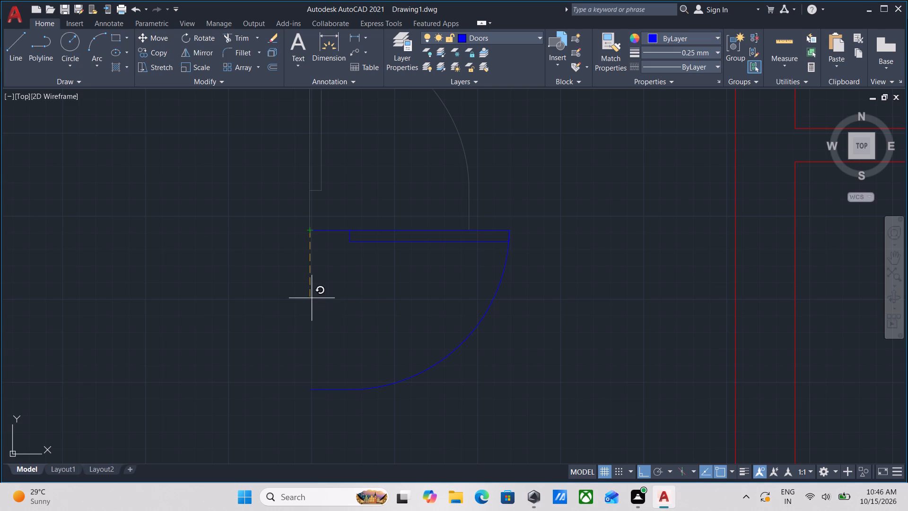
Copy the rotated door block from its northwest corner to the outer corner at the south end of the small room's west wall.
scroll(329, 289, down, 2)
middle_drag(329, 289, 334, 296)
drag(384, 344, 367, 313)
click(354, 291)
middle_drag(349, 293, 358, 322)
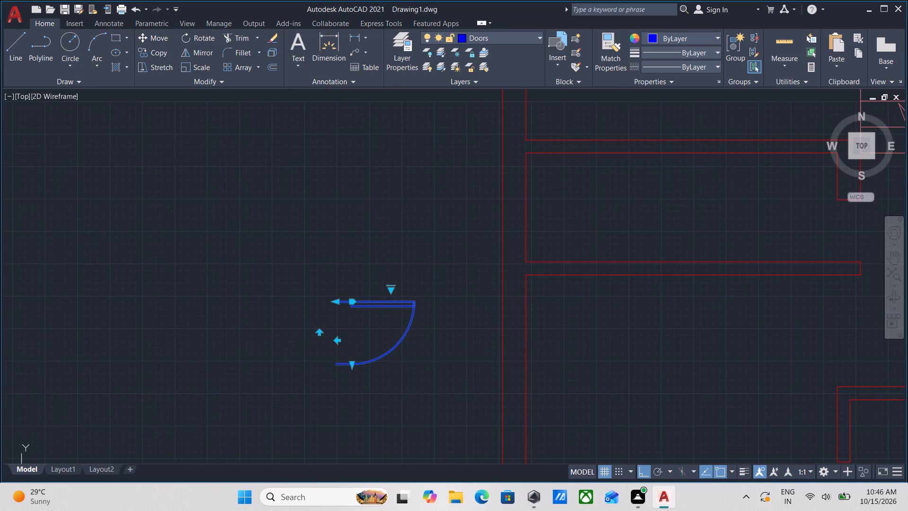
text(co)
key(Return)
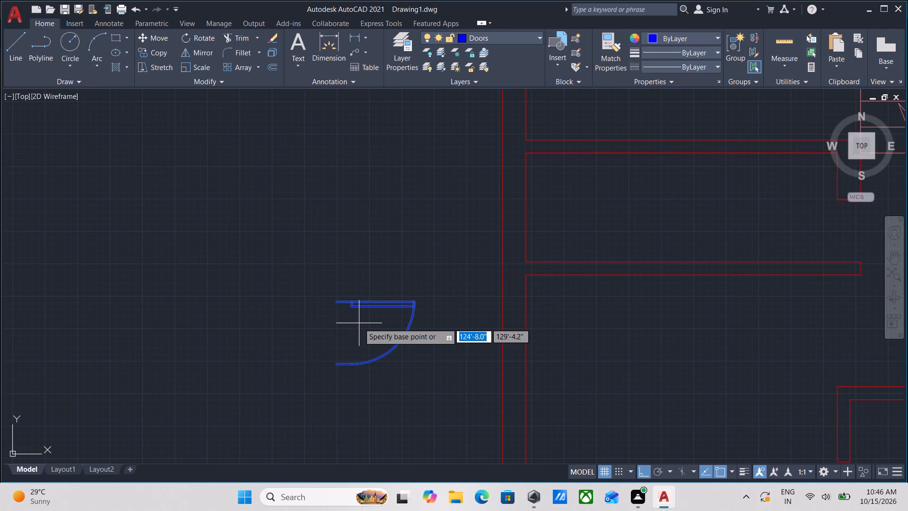
scroll(333, 293, up, 2)
click(340, 313)
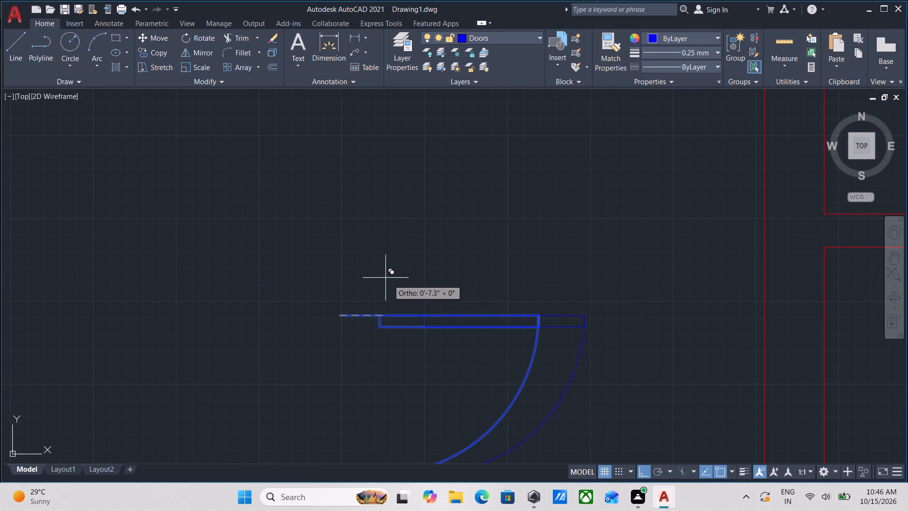
key(F8)
scroll(413, 284, down, 2)
middle_drag(413, 284, 218, 222)
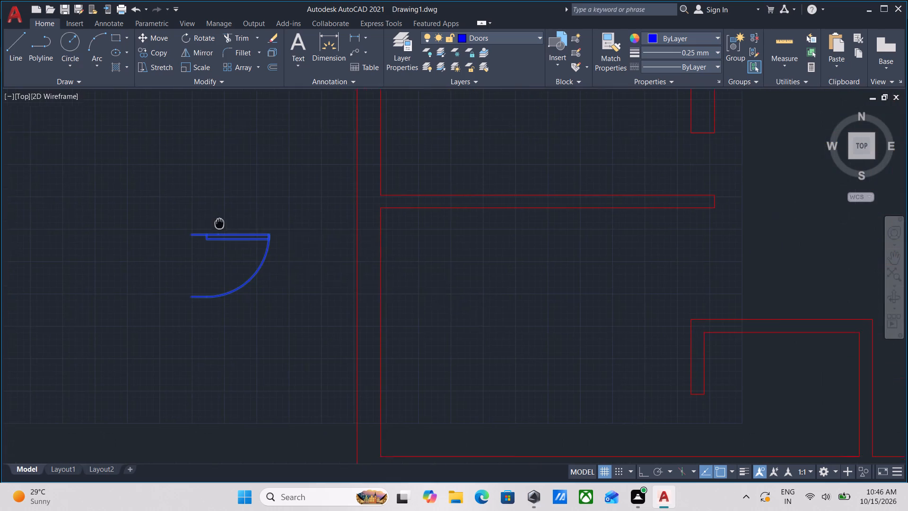
middle_drag(218, 222, 218, 222)
middle_drag(462, 319, 332, 250)
scroll(563, 318, up, 2)
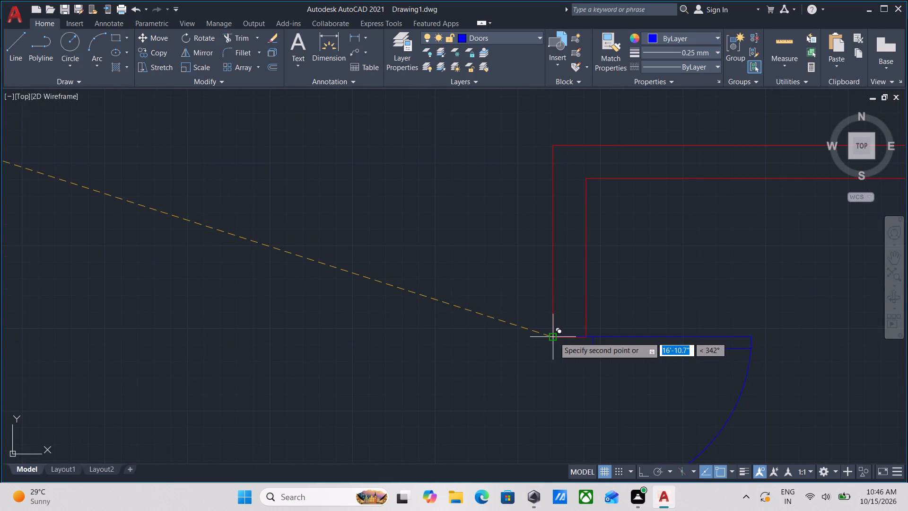
click(554, 337)
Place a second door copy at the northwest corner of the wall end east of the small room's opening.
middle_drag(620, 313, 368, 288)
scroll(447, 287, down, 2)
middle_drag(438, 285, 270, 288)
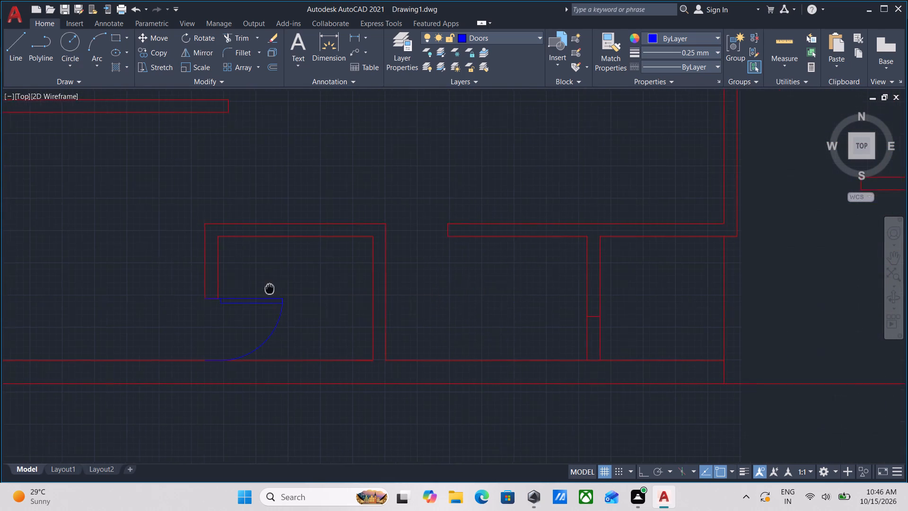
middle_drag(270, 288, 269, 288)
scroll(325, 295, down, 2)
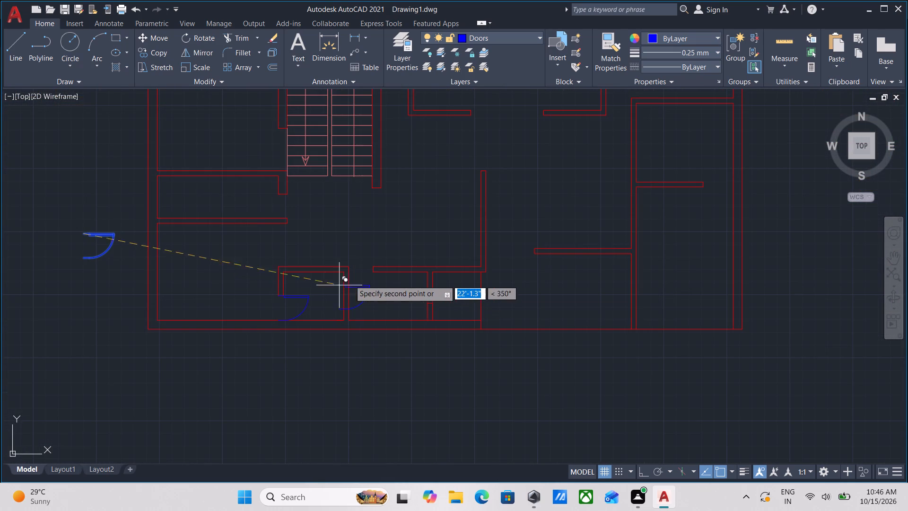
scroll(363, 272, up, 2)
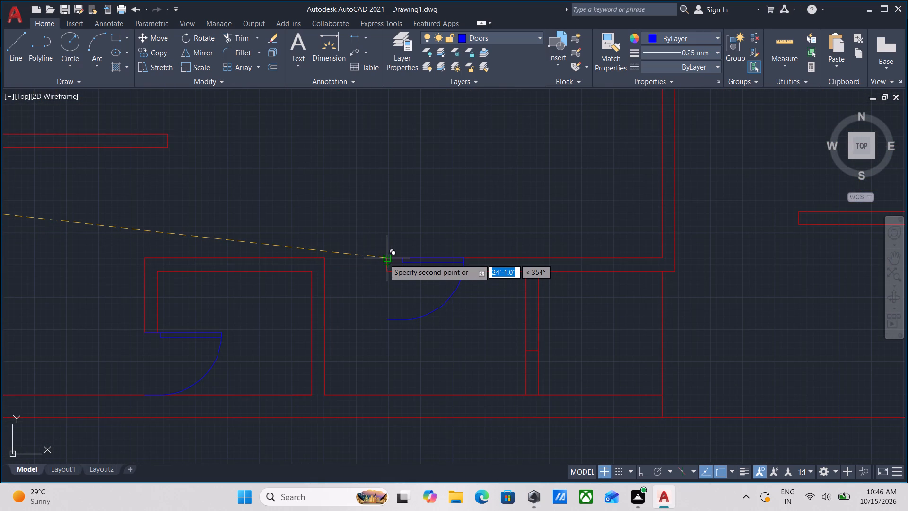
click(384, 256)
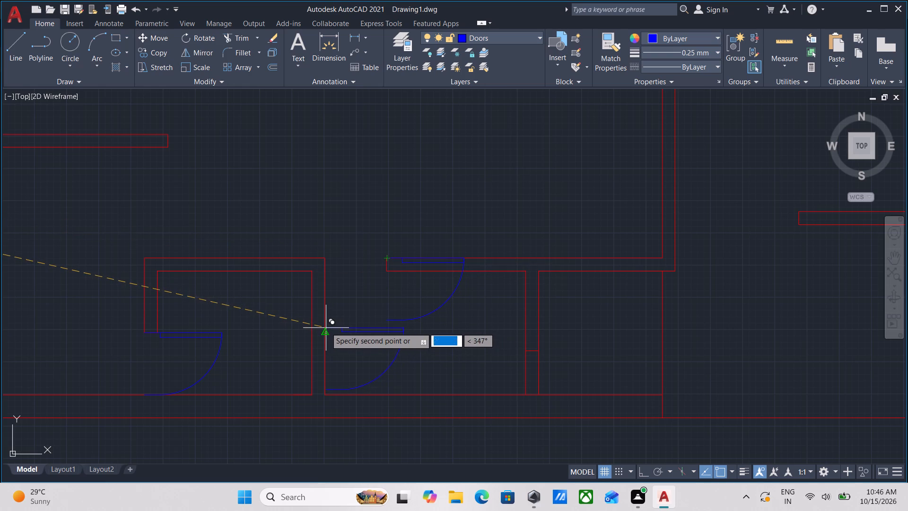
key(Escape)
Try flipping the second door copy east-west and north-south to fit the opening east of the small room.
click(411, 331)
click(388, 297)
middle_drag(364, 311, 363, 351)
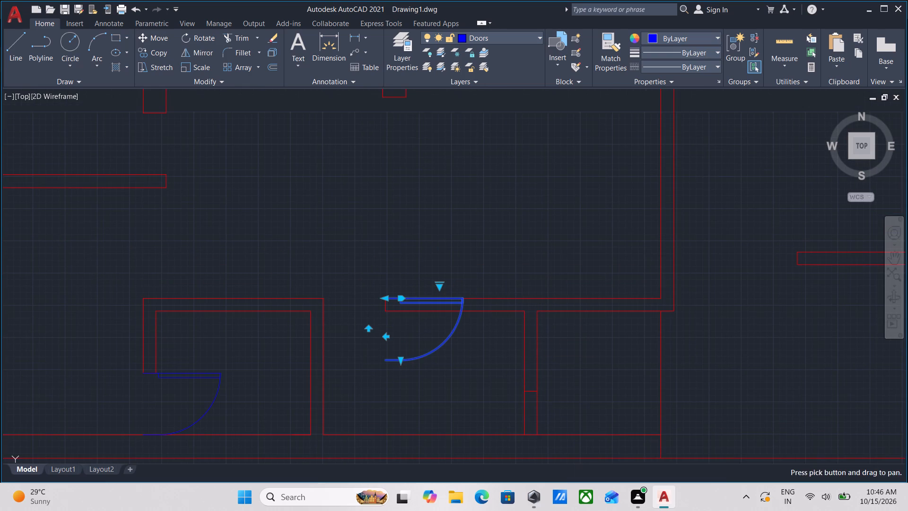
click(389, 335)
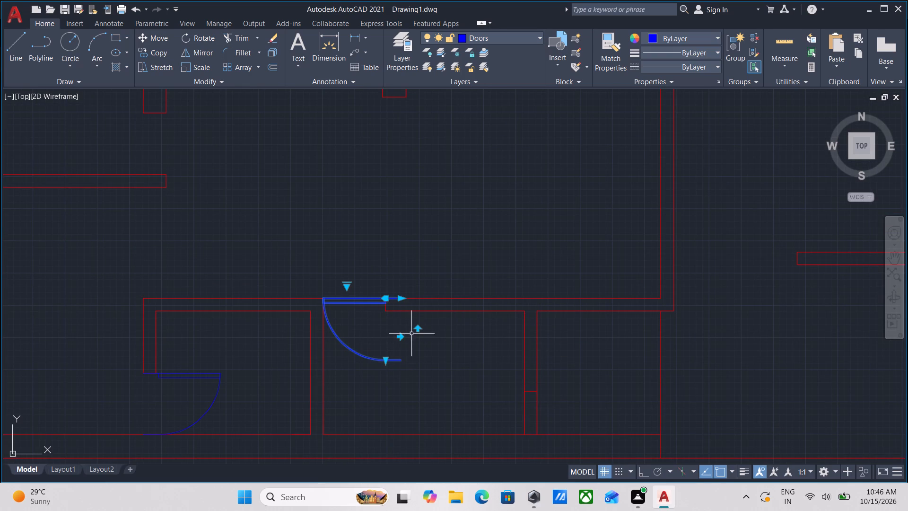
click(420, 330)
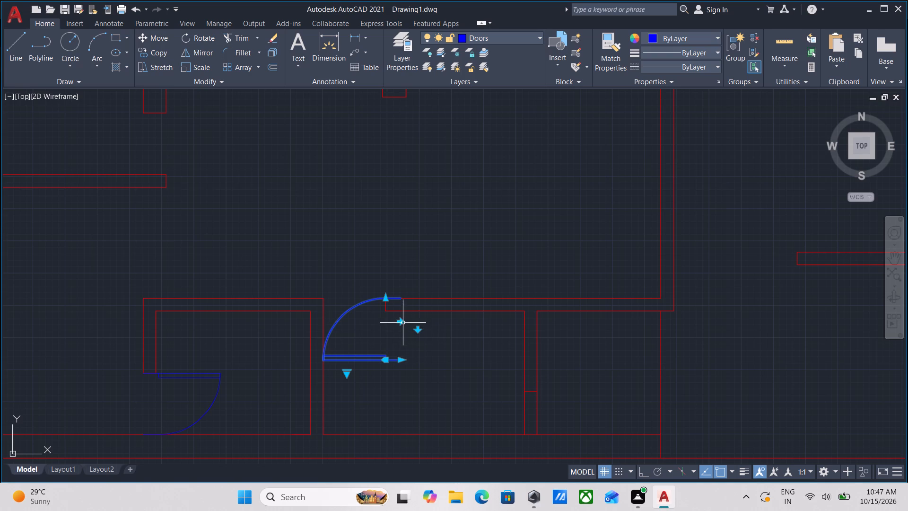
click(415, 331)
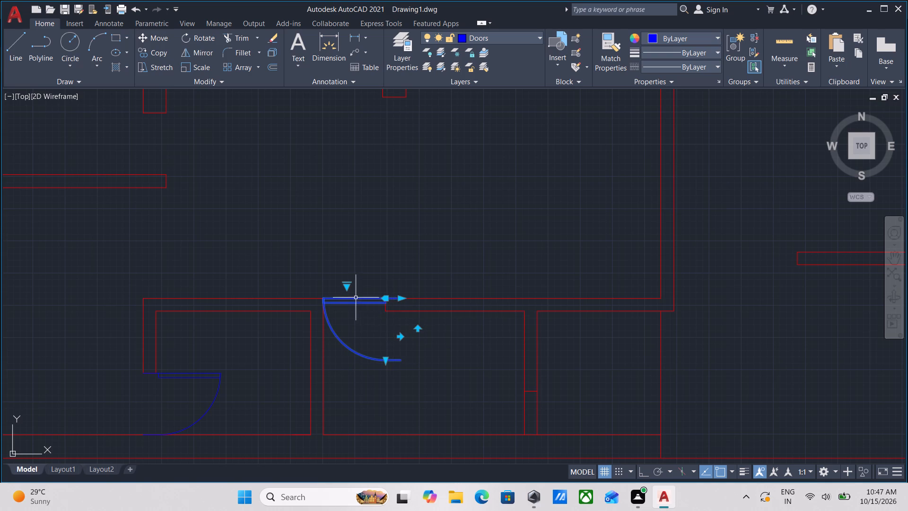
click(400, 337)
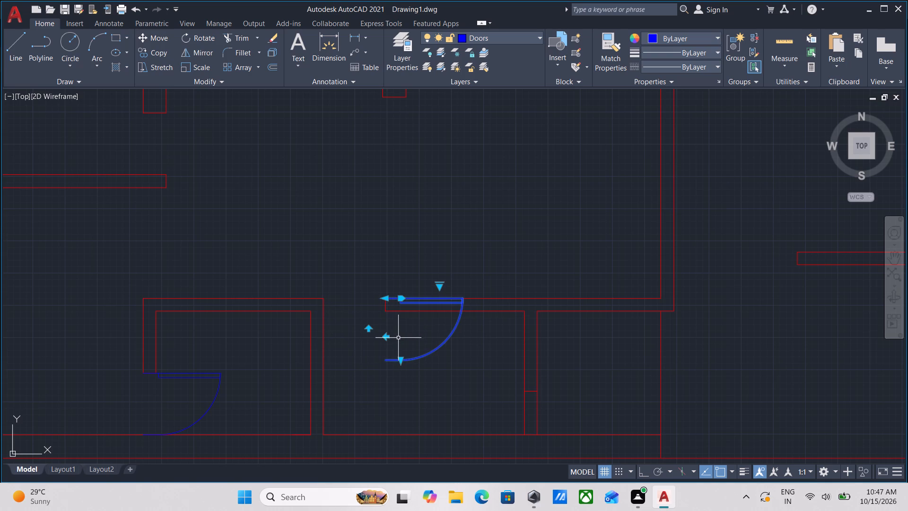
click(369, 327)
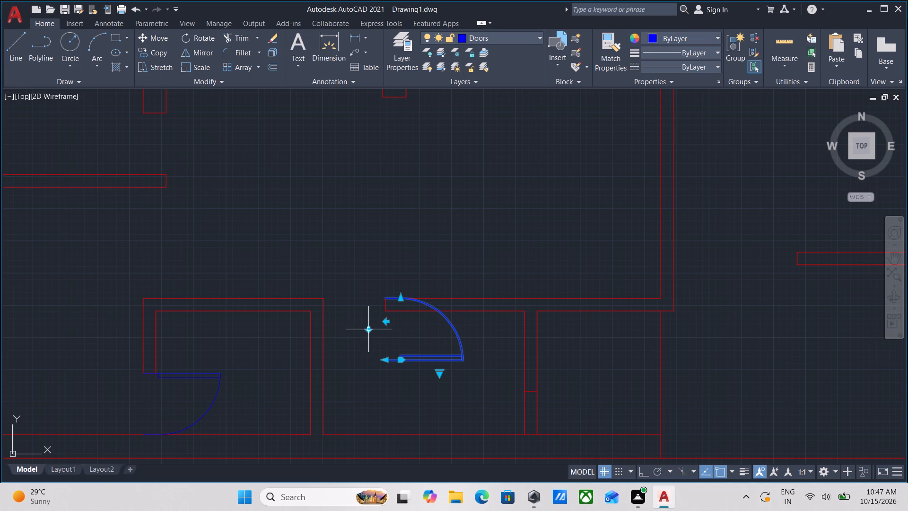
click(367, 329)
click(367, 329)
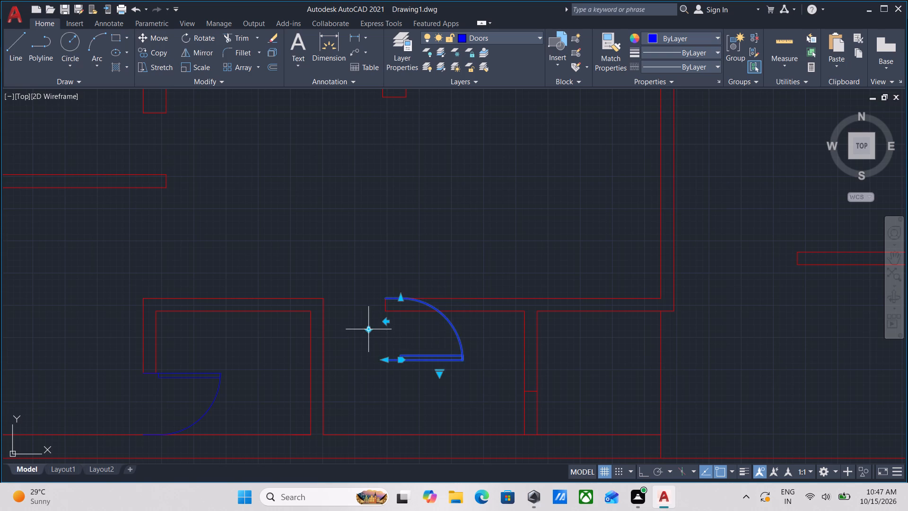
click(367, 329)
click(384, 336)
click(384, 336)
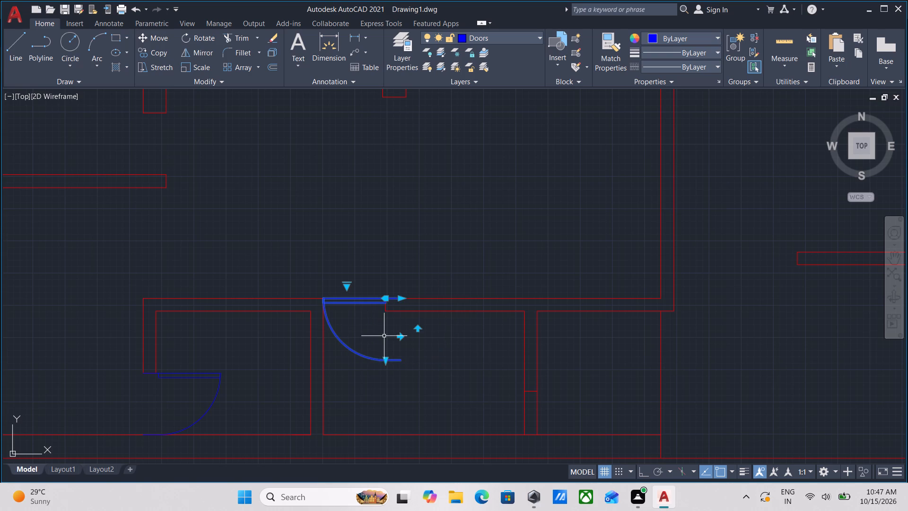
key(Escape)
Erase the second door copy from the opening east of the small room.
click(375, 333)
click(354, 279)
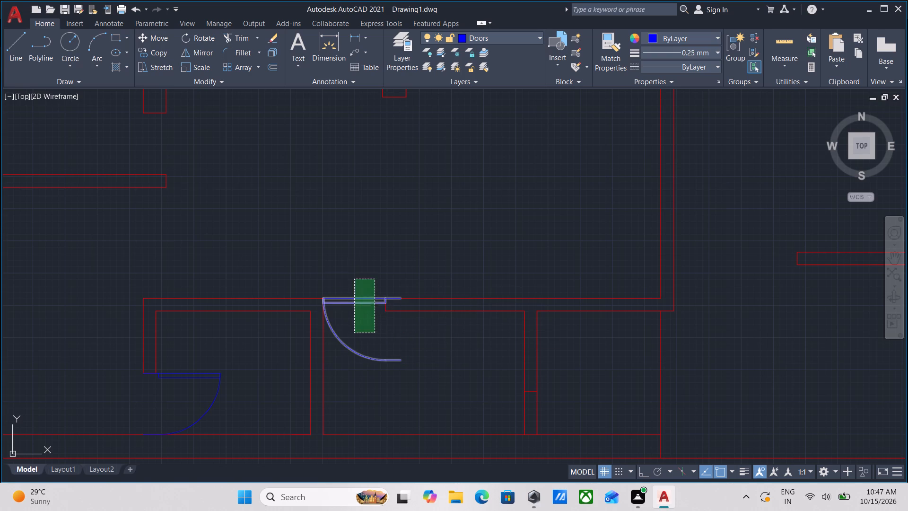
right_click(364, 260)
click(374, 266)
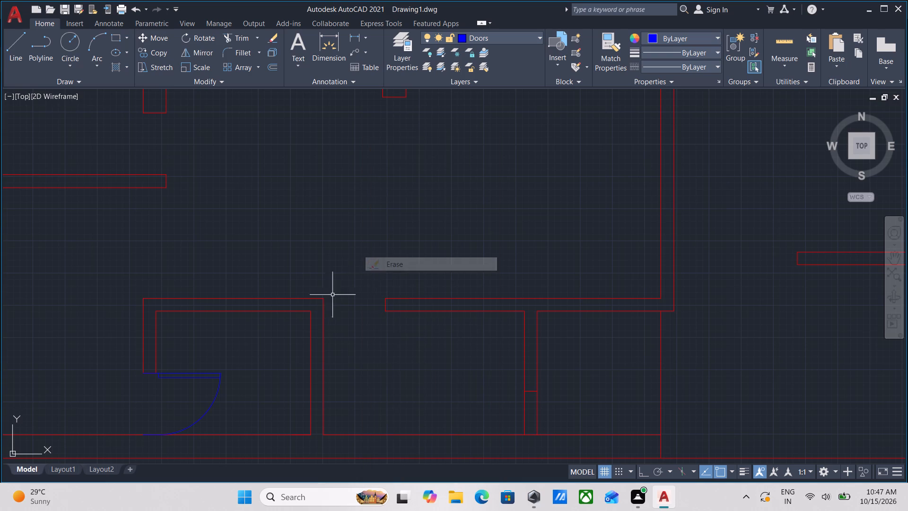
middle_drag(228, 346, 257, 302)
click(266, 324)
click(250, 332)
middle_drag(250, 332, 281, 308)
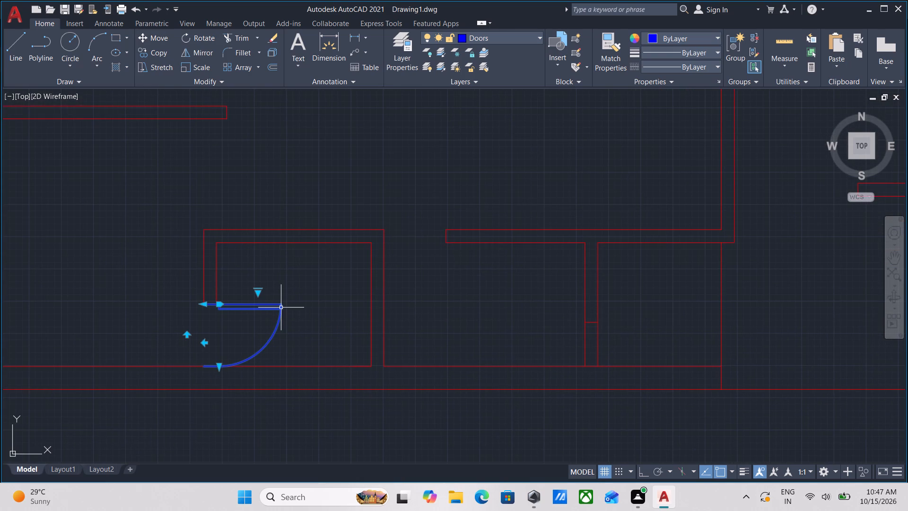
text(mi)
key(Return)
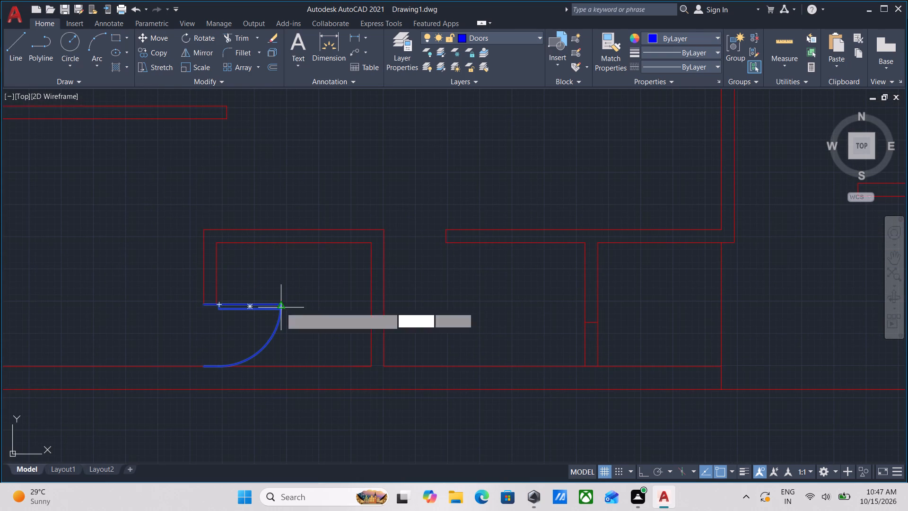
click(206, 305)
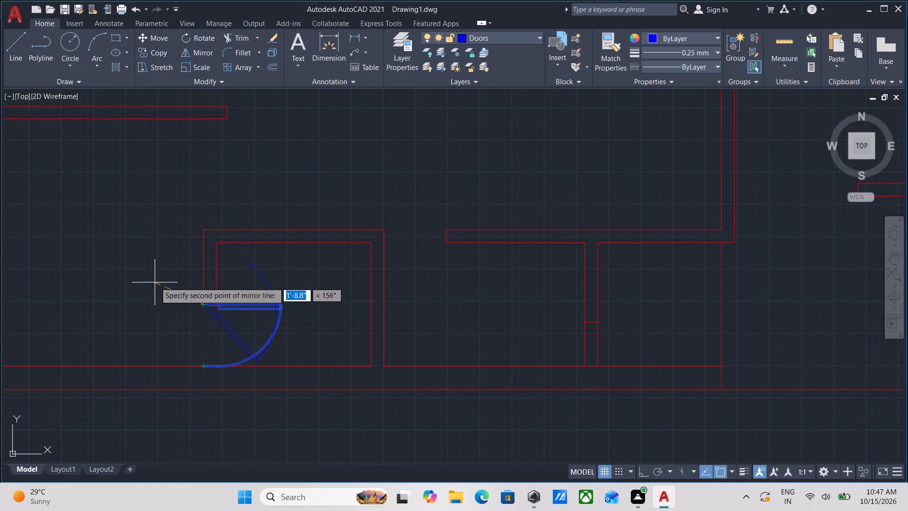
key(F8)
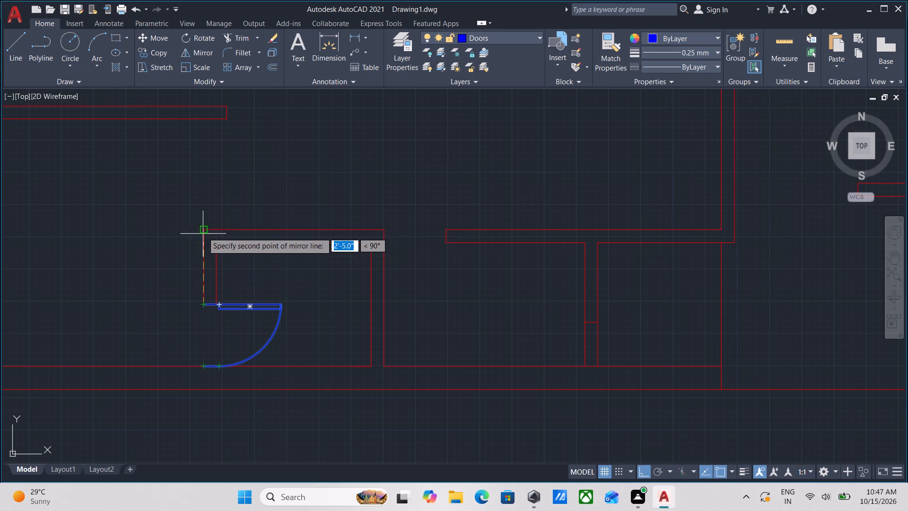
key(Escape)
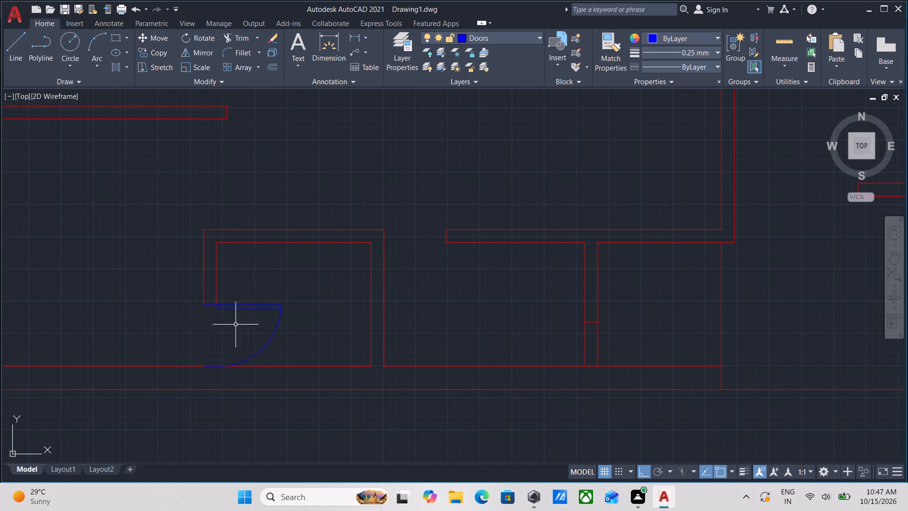
Select the door block in the small room's west wall opening.
click(295, 345)
click(268, 323)
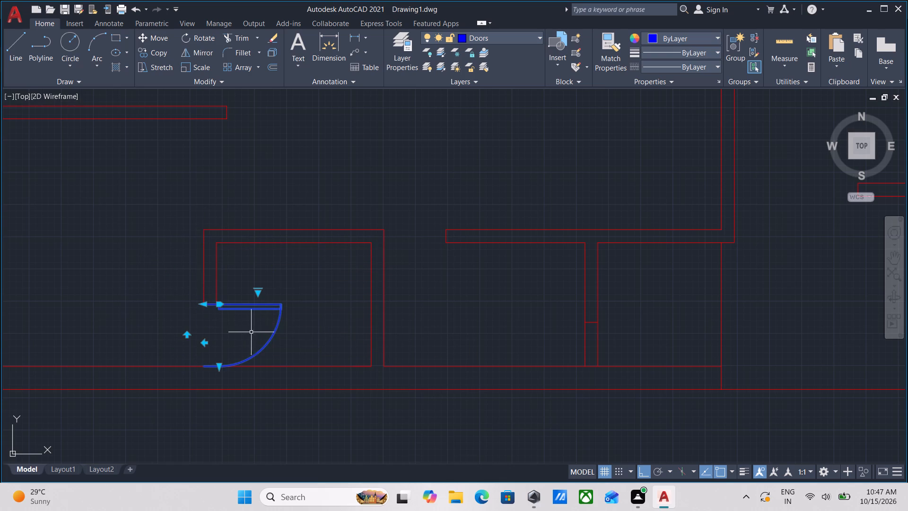
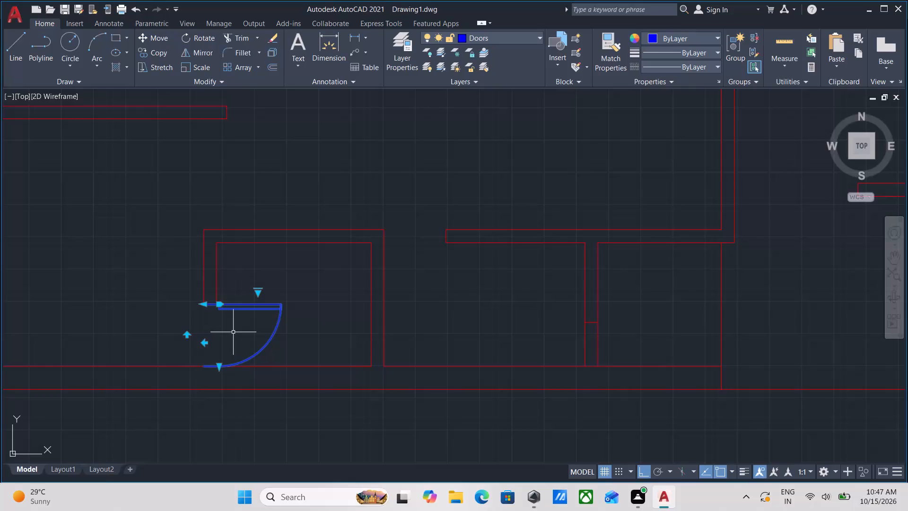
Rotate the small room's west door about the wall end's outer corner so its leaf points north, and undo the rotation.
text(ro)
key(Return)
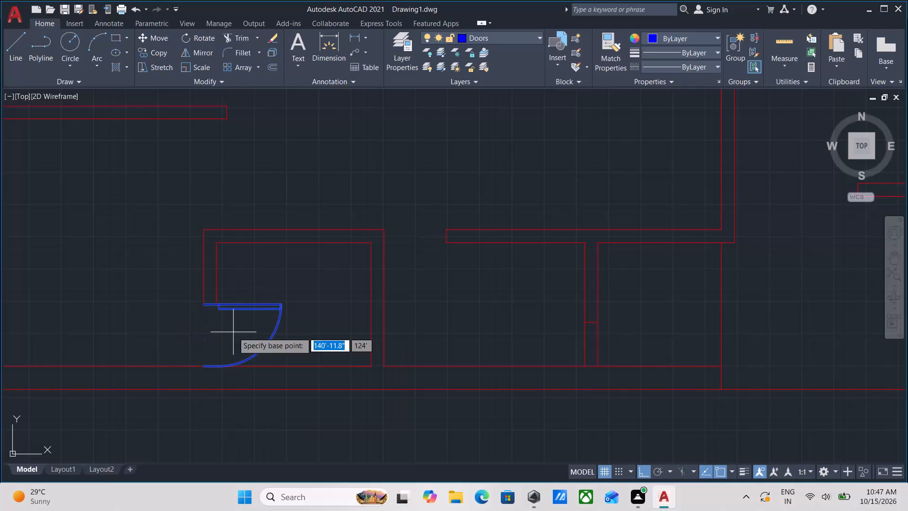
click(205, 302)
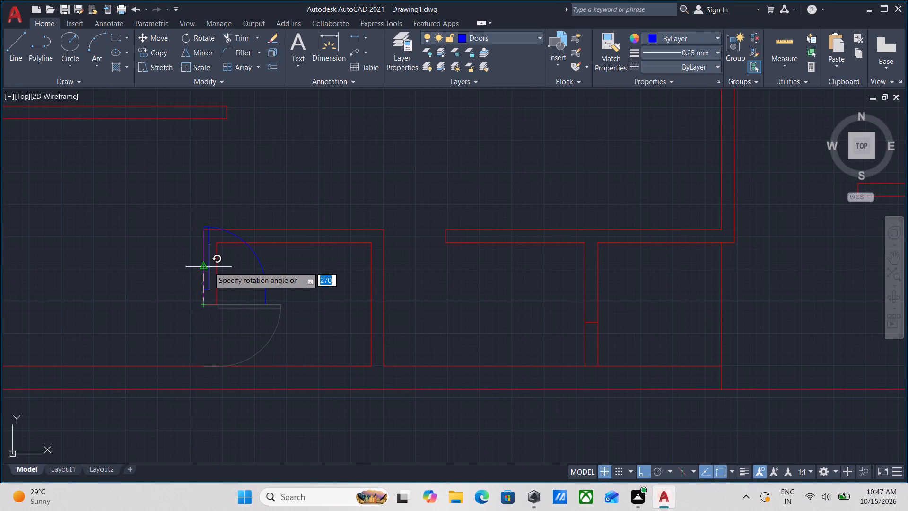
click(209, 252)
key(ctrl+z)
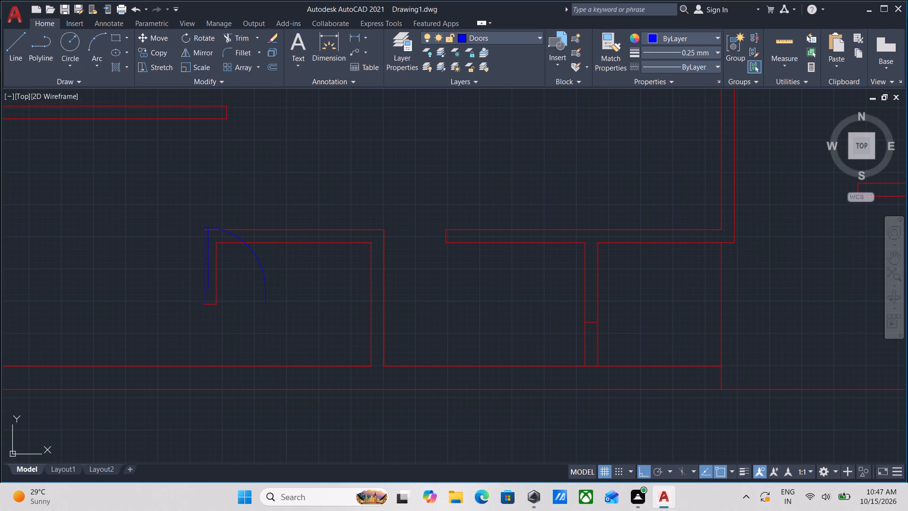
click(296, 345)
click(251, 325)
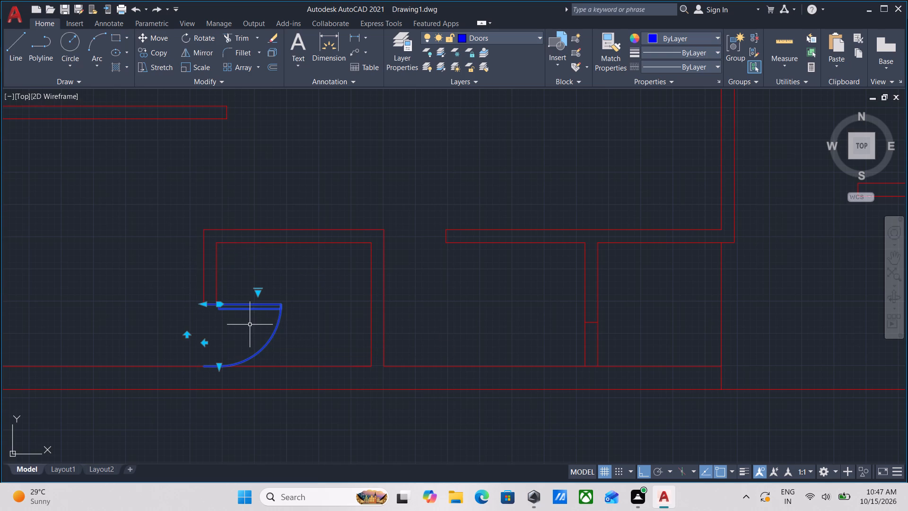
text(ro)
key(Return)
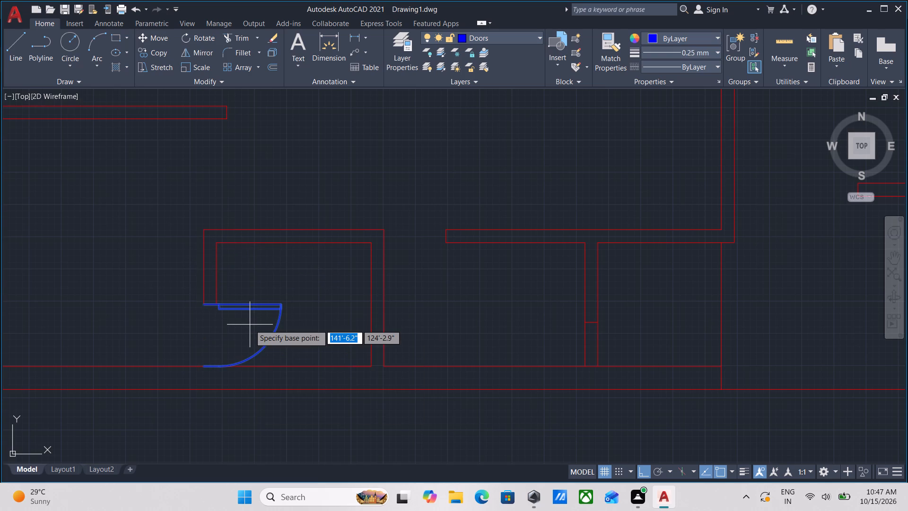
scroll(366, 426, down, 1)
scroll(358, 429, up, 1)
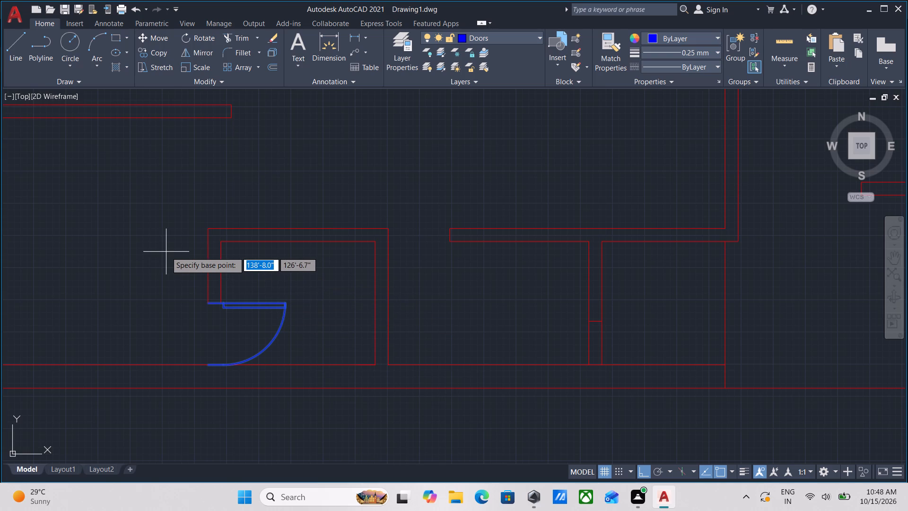
Show the command line window.
key(ctrl+9)
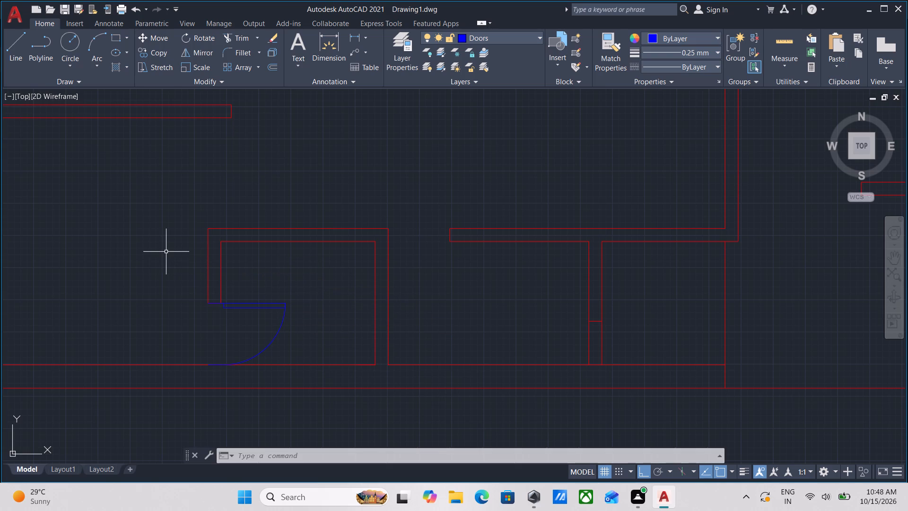
Make a rotated copy of the small room's west door about the wall end's outer corner, with the leaf pointing north.
scroll(262, 361, up, 2)
click(288, 326)
click(253, 305)
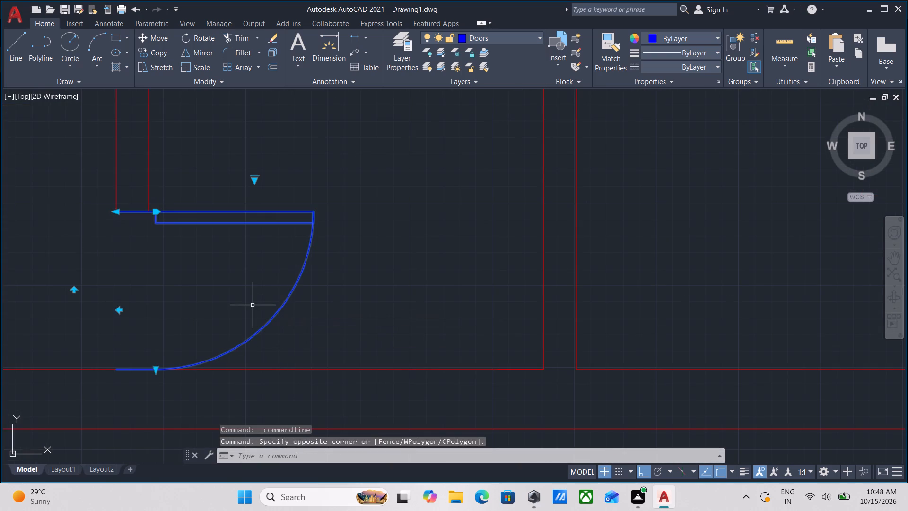
key(r)
key(o)
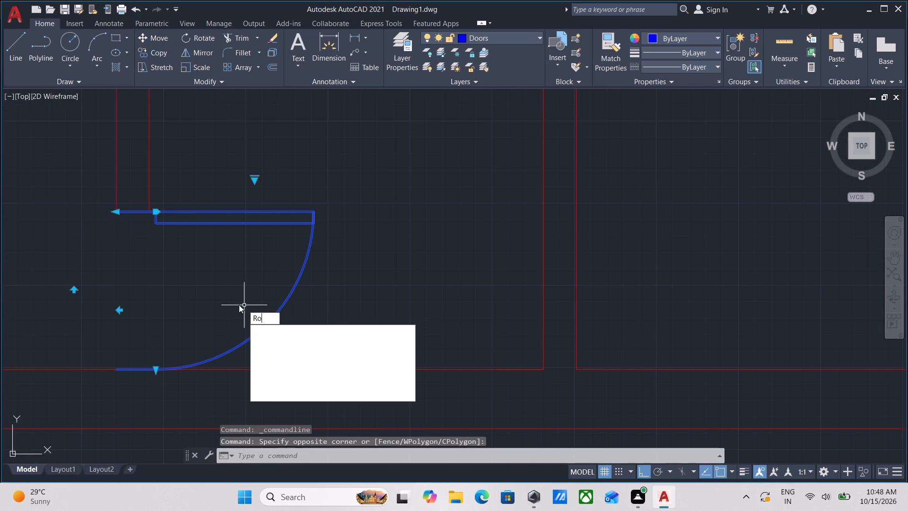
key(Return)
click(117, 211)
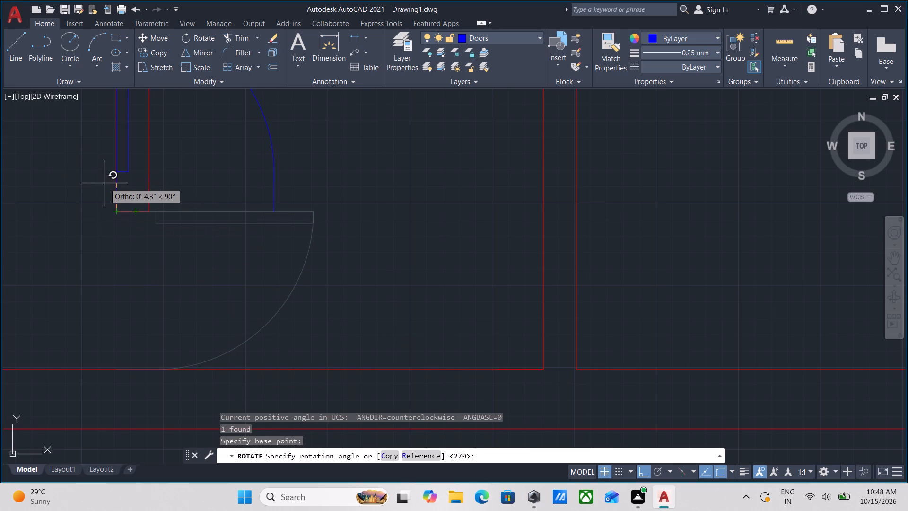
click(395, 456)
middle_drag(113, 217, 142, 293)
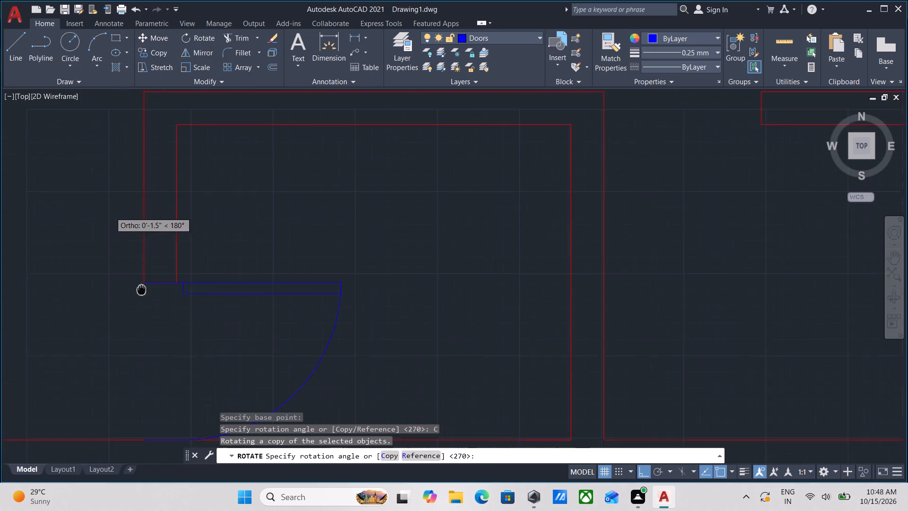
middle_drag(142, 293, 145, 298)
click(124, 224)
middle_drag(125, 229, 144, 296)
scroll(133, 298, down, 2)
middle_drag(105, 303, 180, 293)
key(Escape)
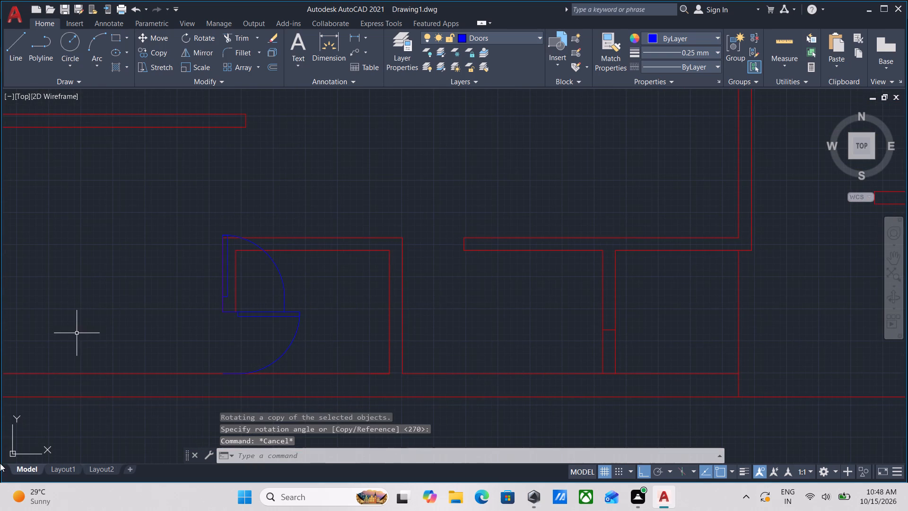
key(Escape)
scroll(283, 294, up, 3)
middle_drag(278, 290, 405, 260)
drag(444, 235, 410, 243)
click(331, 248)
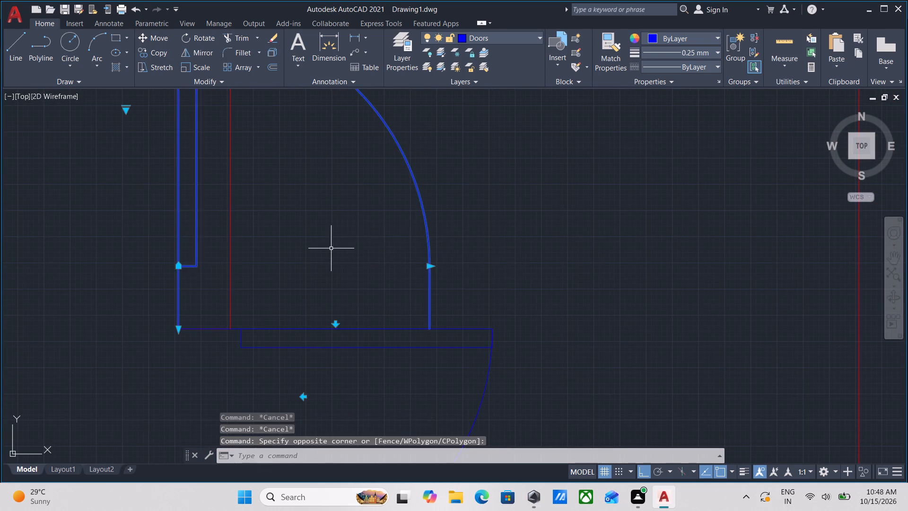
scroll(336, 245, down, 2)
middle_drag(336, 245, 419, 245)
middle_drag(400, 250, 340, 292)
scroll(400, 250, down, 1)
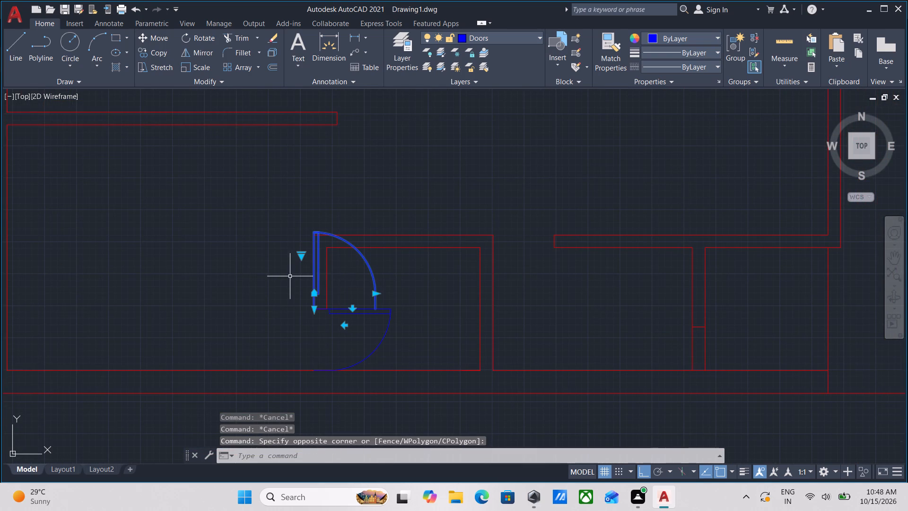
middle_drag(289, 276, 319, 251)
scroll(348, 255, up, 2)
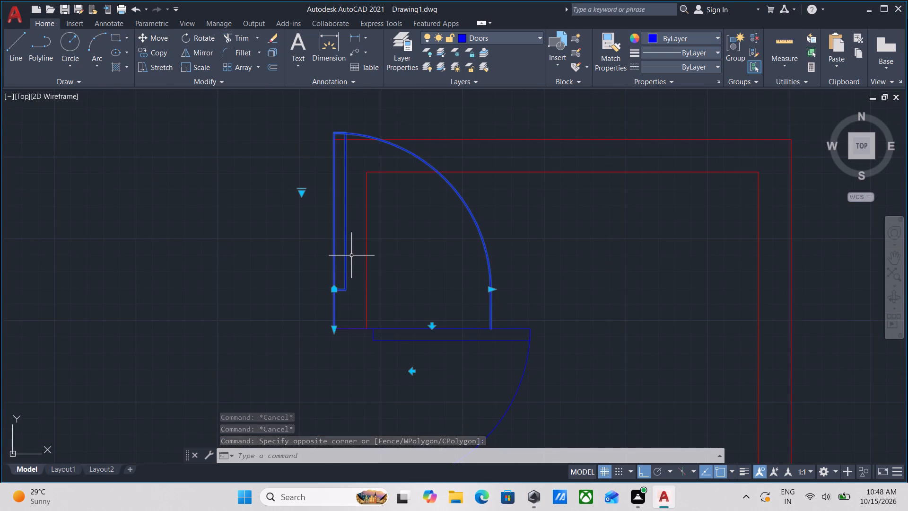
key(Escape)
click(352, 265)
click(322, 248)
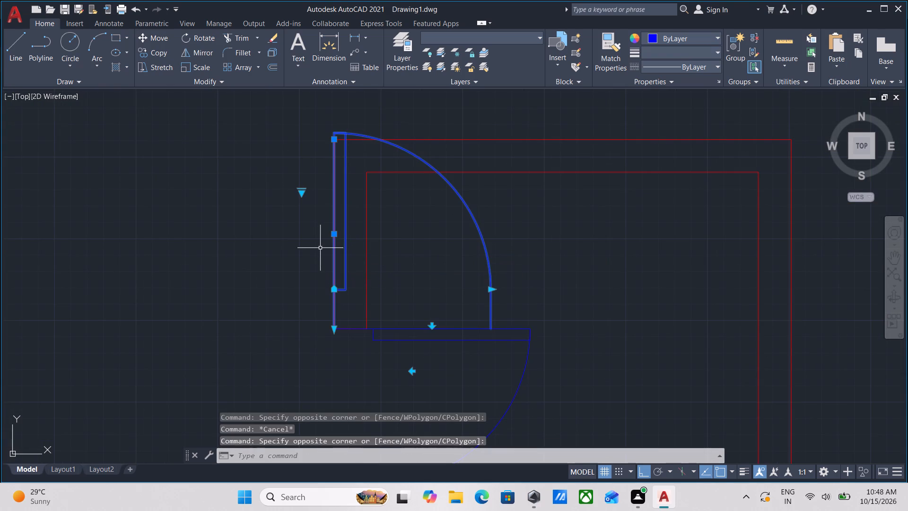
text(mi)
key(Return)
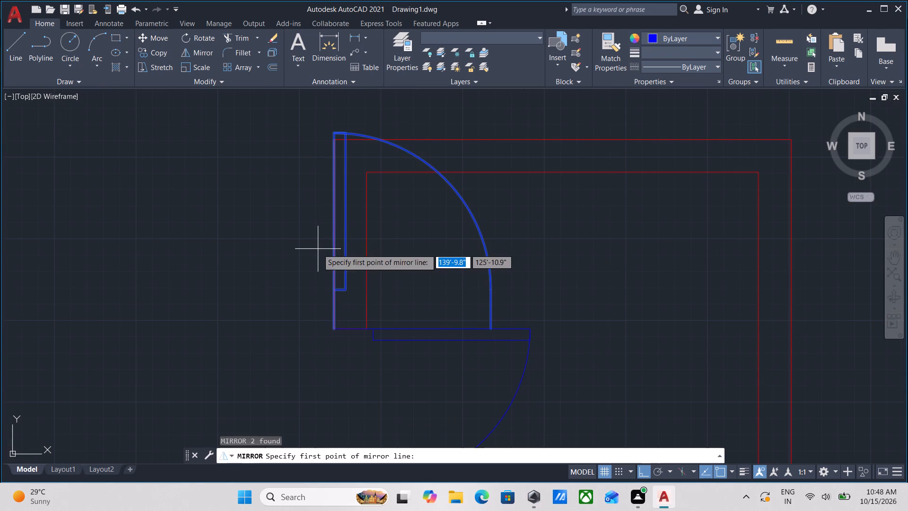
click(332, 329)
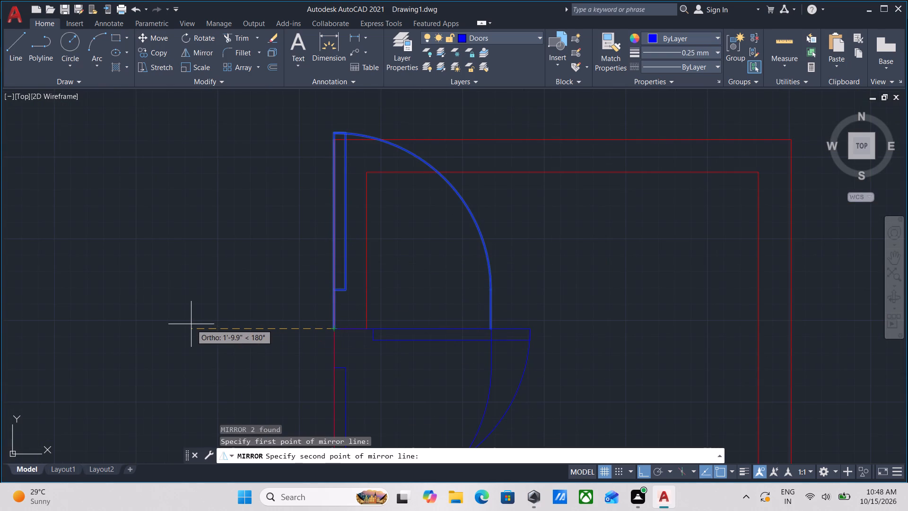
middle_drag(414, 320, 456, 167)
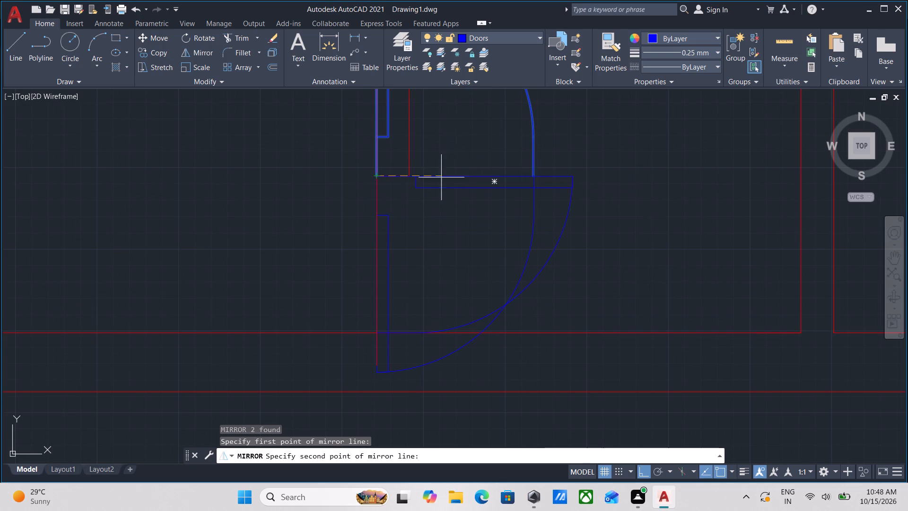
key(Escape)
Mirror the rotated door copy southward across a horizontal line through the wall end's outer corner, keeping the source door.
scroll(406, 207, down, 4)
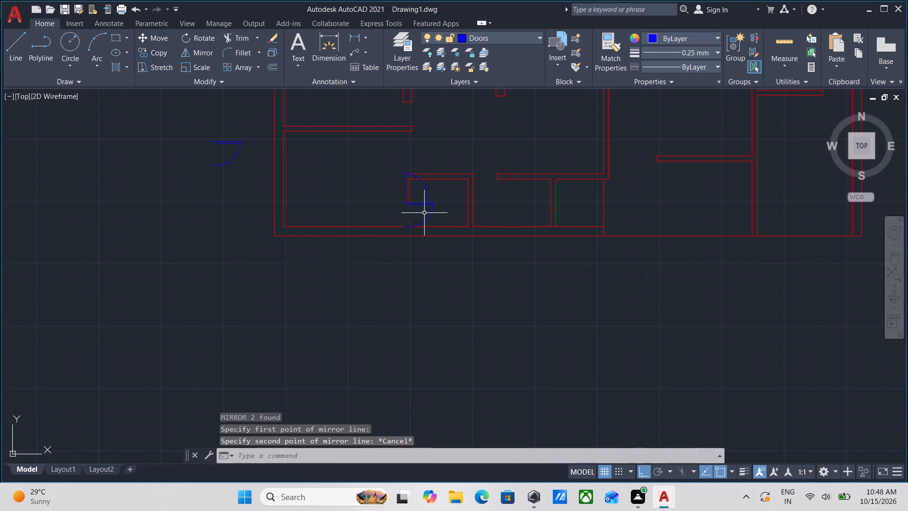
scroll(410, 181, up, 2)
drag(473, 200, 465, 203)
click(432, 210)
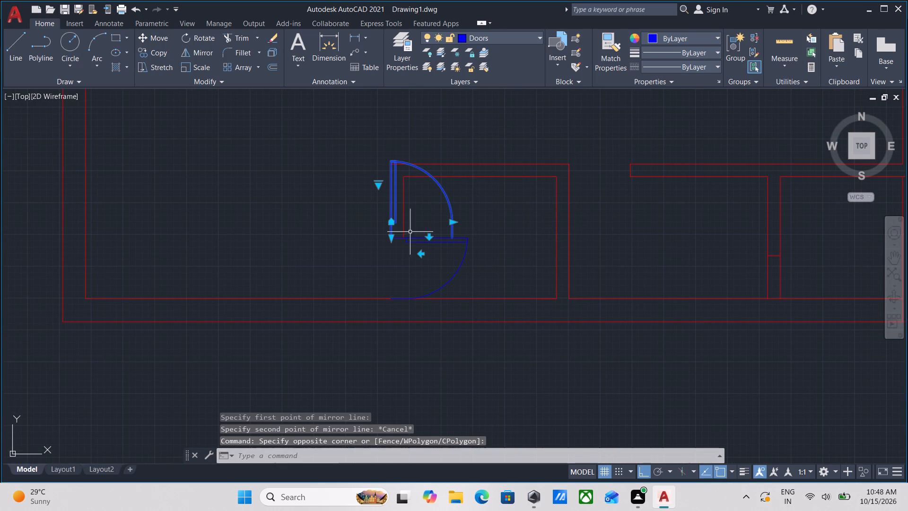
middle_drag(389, 259, 388, 255)
scroll(351, 249, up, 2)
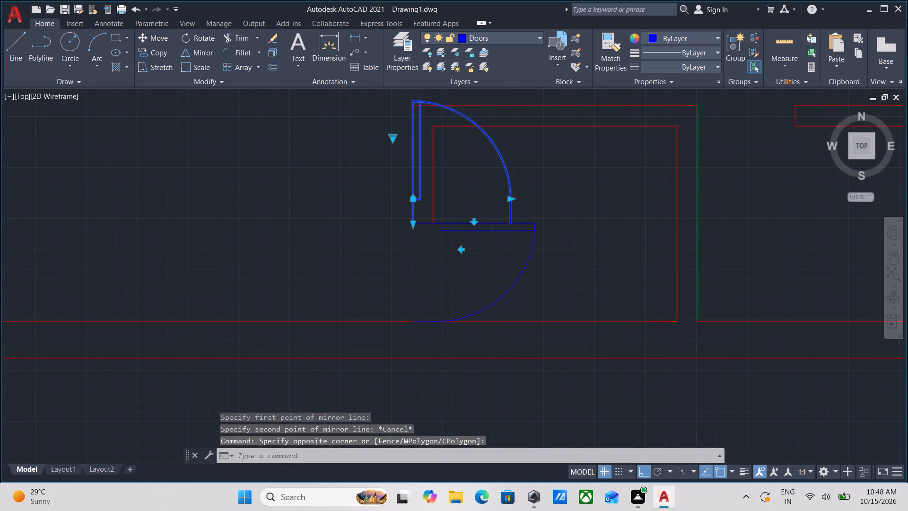
text(mi)
key(Return)
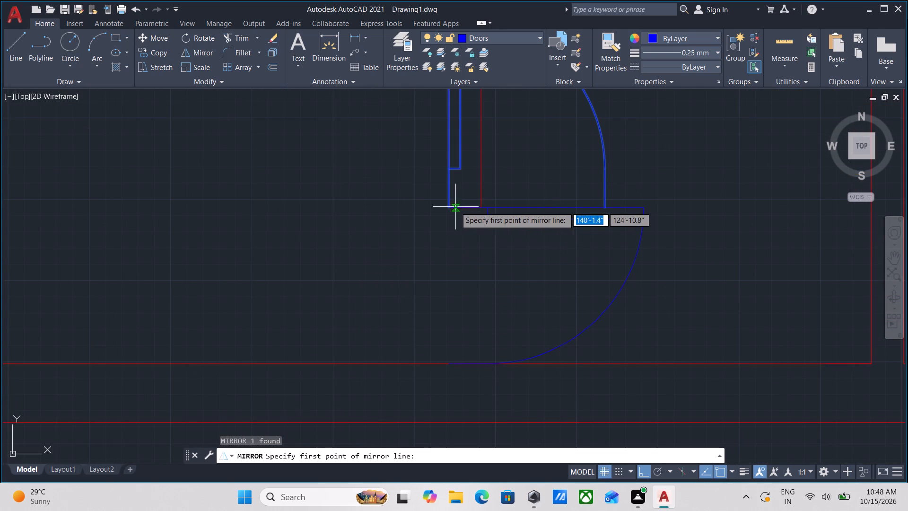
click(450, 207)
click(314, 210)
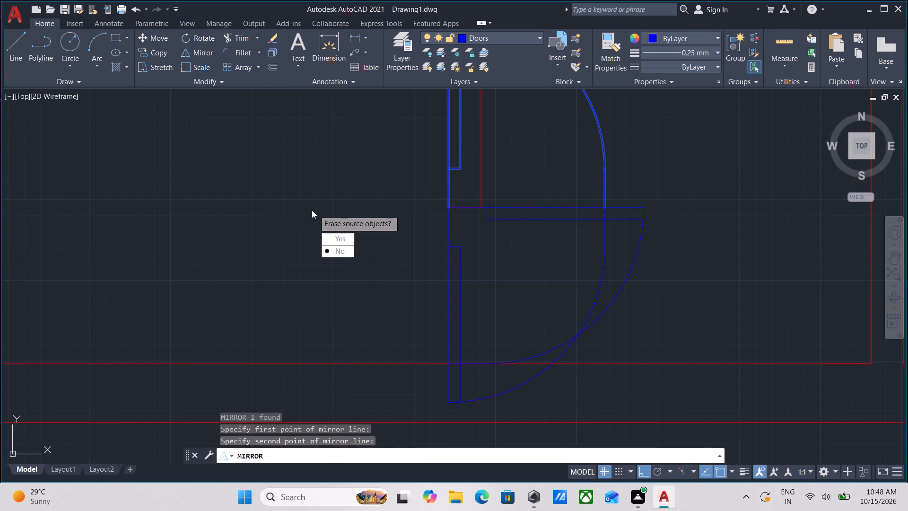
drag(347, 251, 312, 210)
Copy the mirrored door from its hinge corner to the wall corner at the opening east of the small room, with Ortho off.
drag(485, 241, 459, 255)
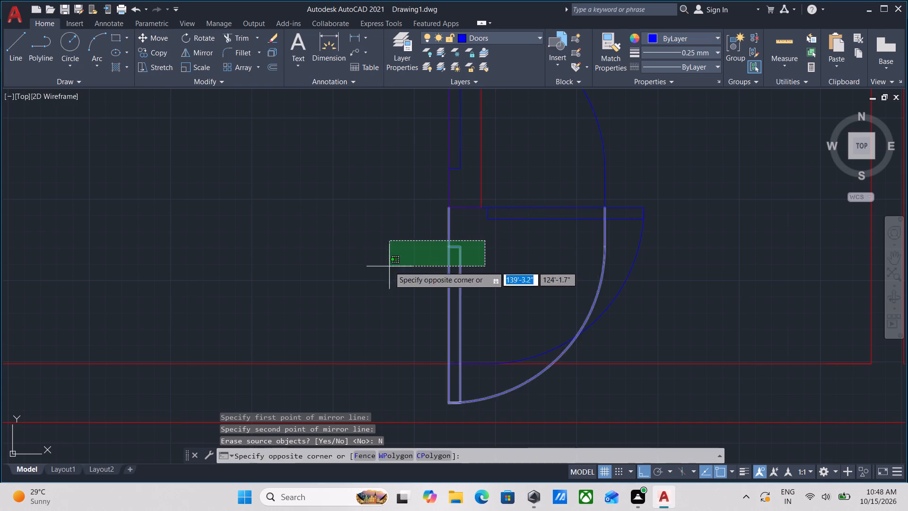
click(389, 266)
middle_drag(425, 247, 349, 265)
text(co)
key(Return)
click(372, 225)
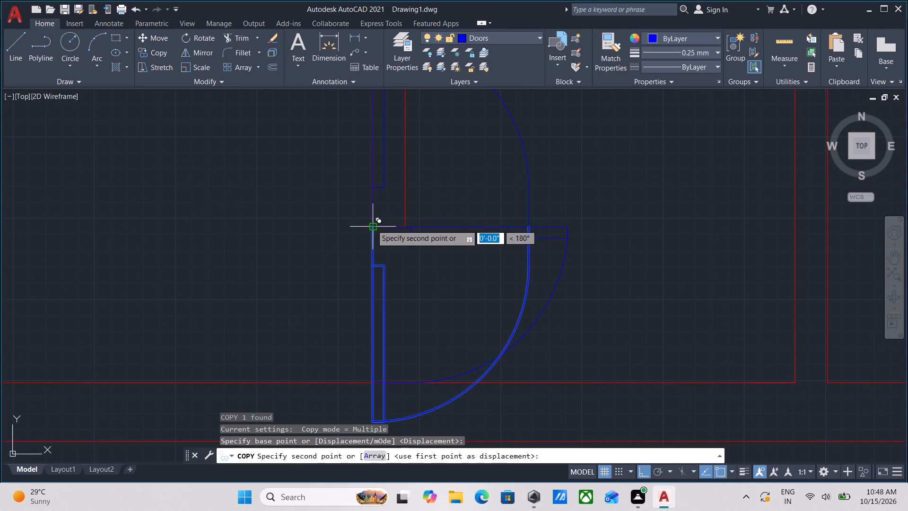
middle_drag(520, 219, 234, 247)
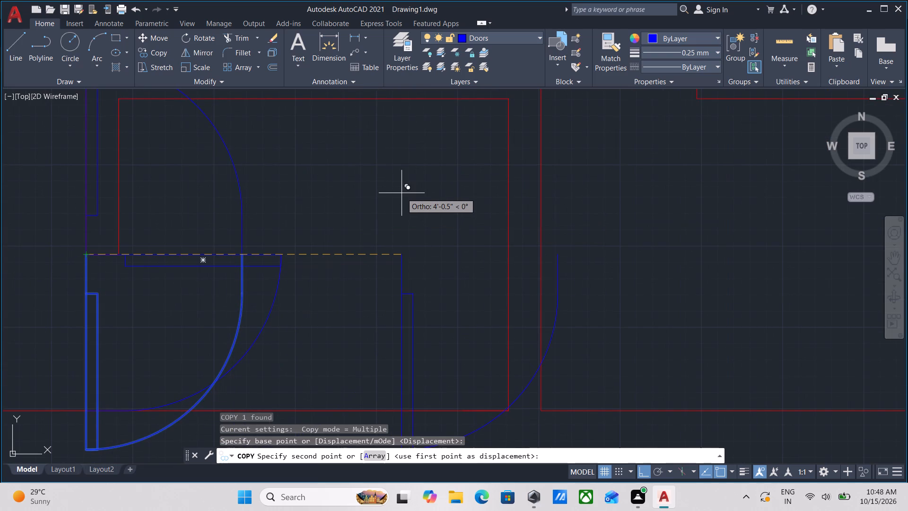
key(F8)
scroll(421, 184, down, 2)
middle_drag(421, 184, 381, 243)
scroll(450, 192, up, 1)
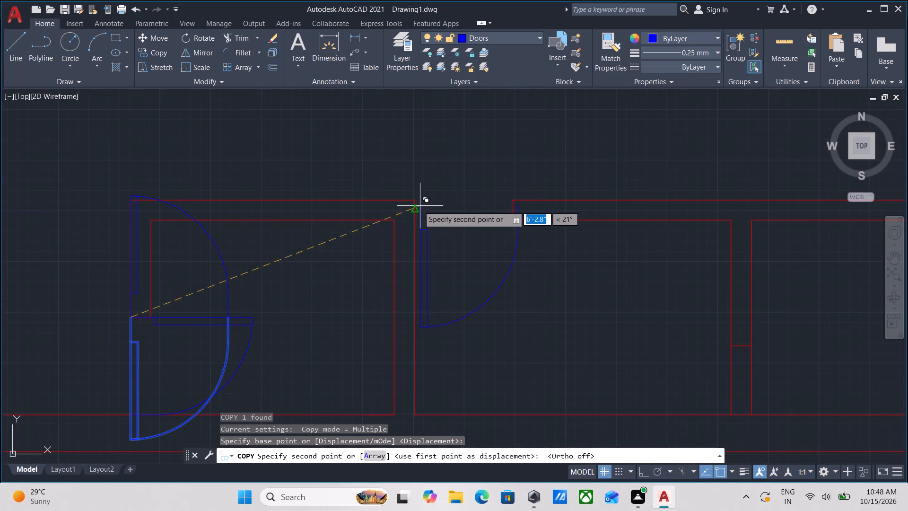
click(417, 201)
middle_drag(370, 262, 391, 247)
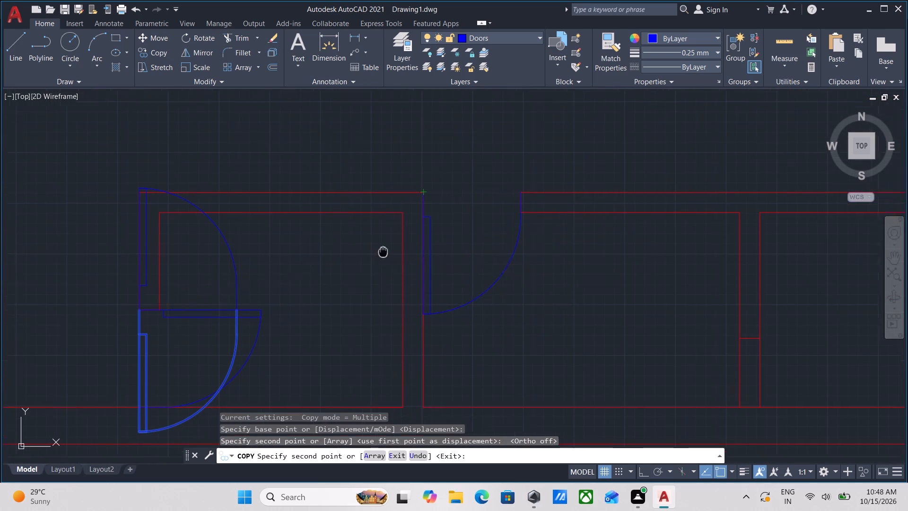
middle_drag(391, 247, 398, 244)
key(Escape)
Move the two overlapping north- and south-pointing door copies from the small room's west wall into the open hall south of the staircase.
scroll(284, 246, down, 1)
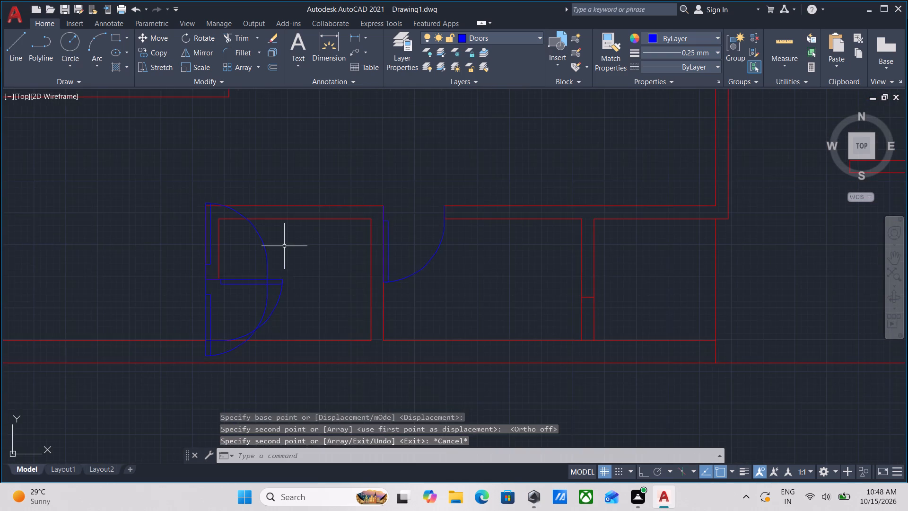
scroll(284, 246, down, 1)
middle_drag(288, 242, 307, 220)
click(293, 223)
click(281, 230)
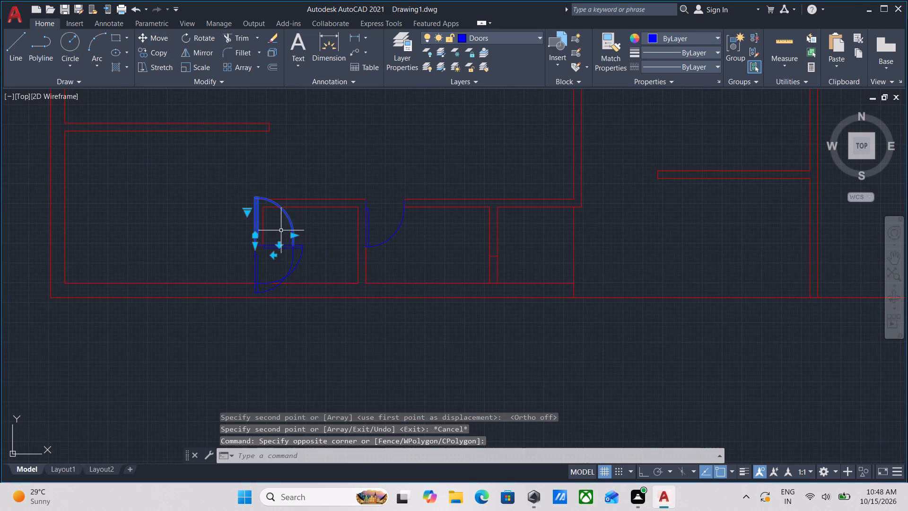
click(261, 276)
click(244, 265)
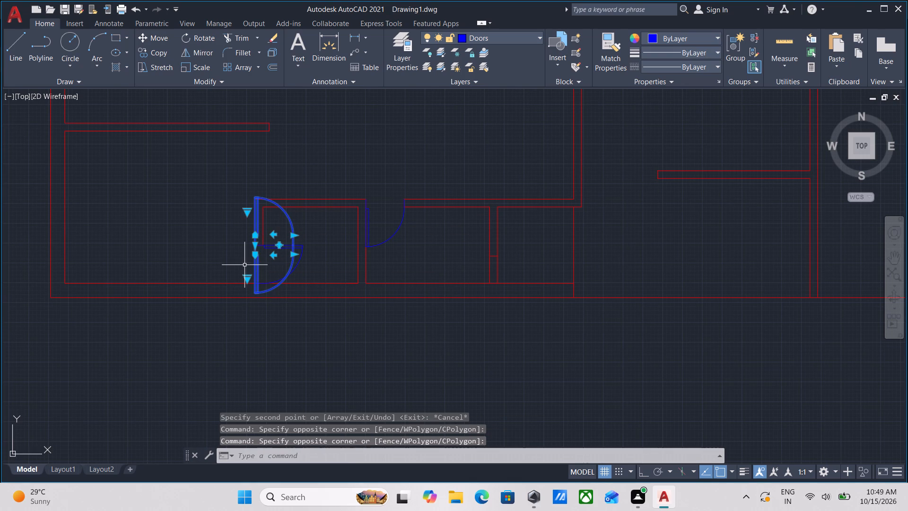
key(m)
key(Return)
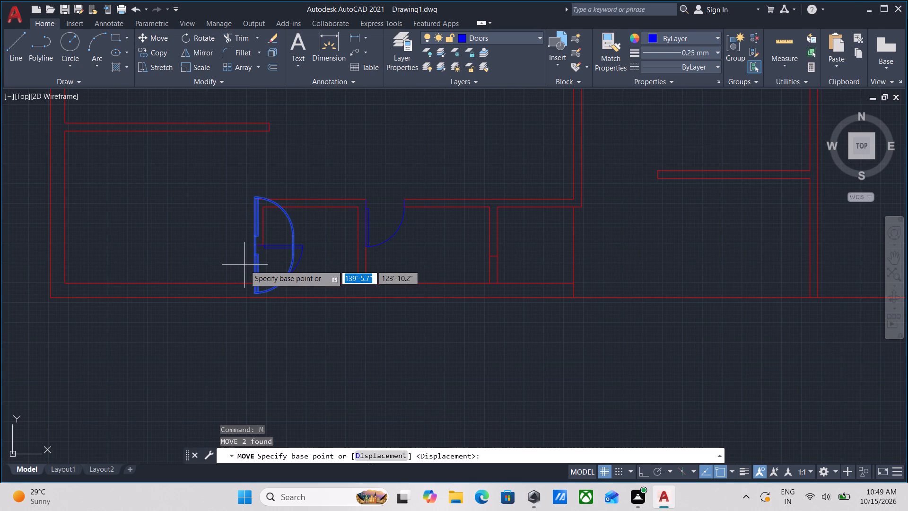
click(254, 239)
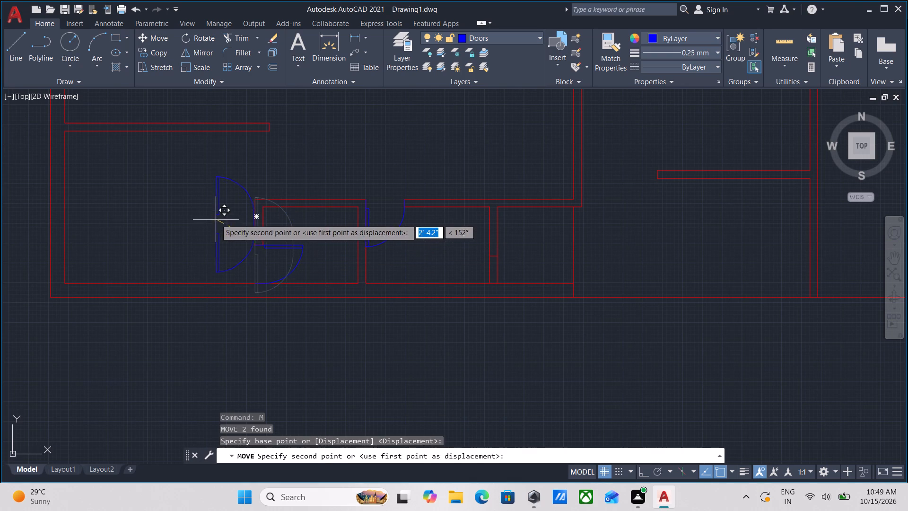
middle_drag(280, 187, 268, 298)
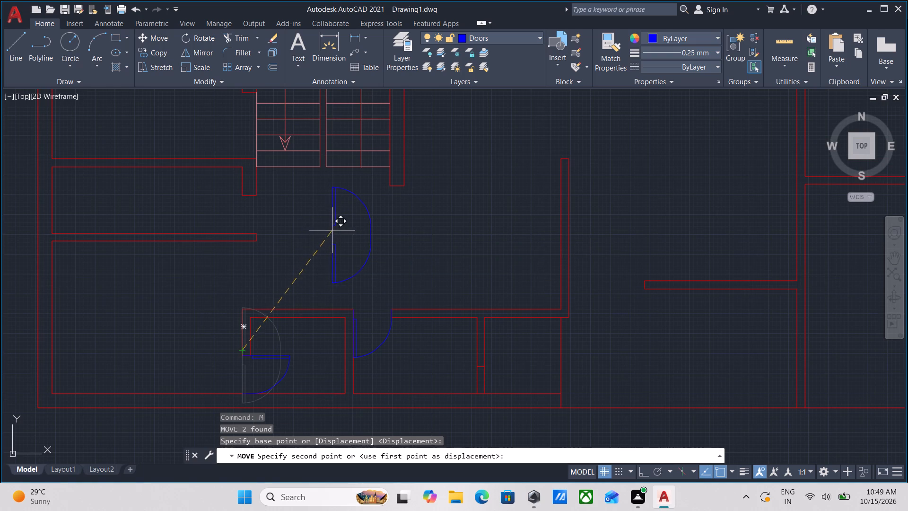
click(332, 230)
Copy the spare door outside the west exterior wall from its hinge corner to the inner corner of the wall end southwest of the staircase.
scroll(312, 261, down, 1)
middle_drag(312, 261, 314, 291)
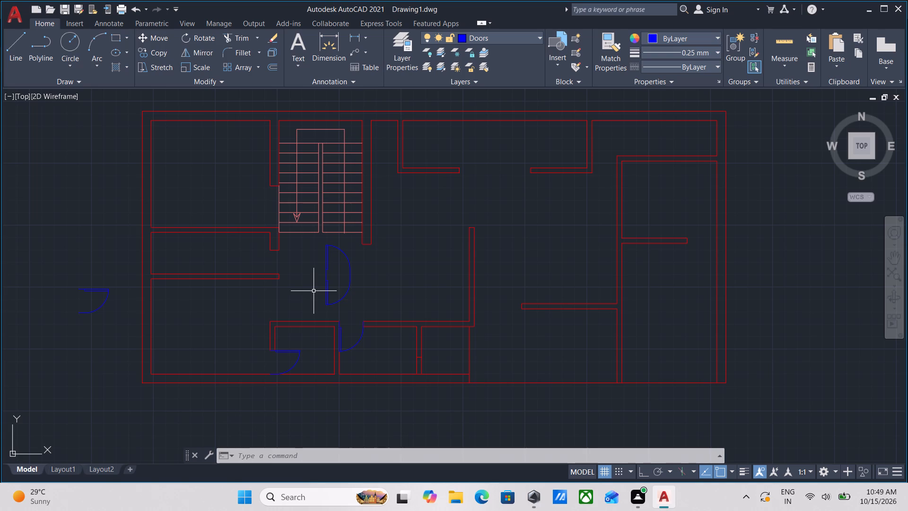
middle_drag(328, 262, 355, 314)
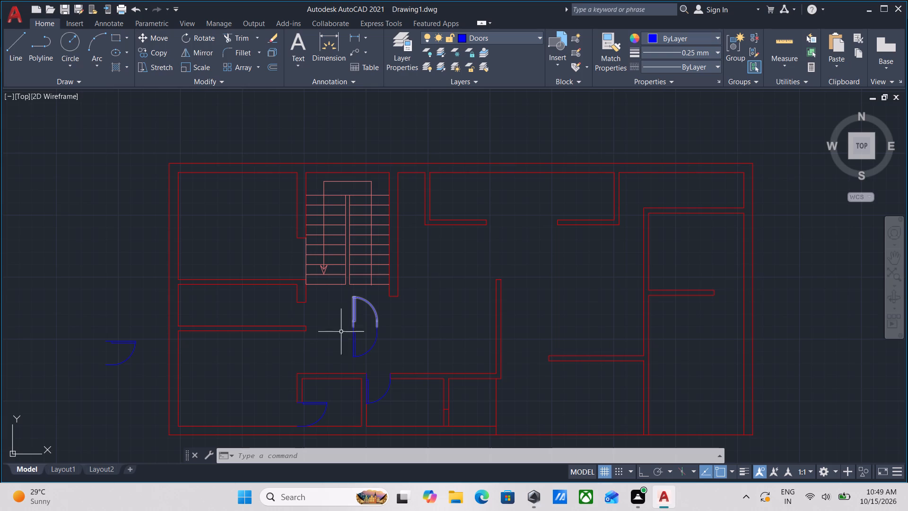
scroll(120, 366, up, 1)
click(134, 382)
click(109, 330)
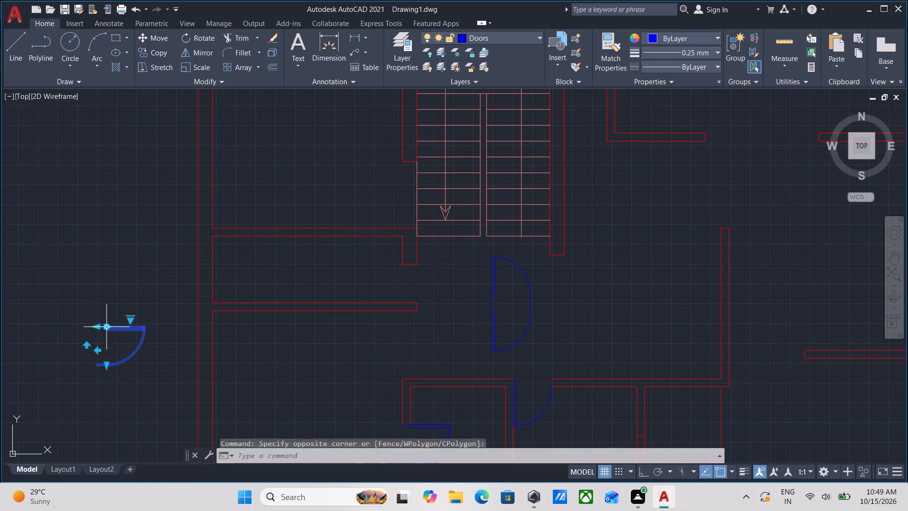
scroll(101, 372, up, 3)
middle_drag(102, 314, 126, 391)
scroll(154, 363, down, 2)
middle_drag(154, 363, 179, 391)
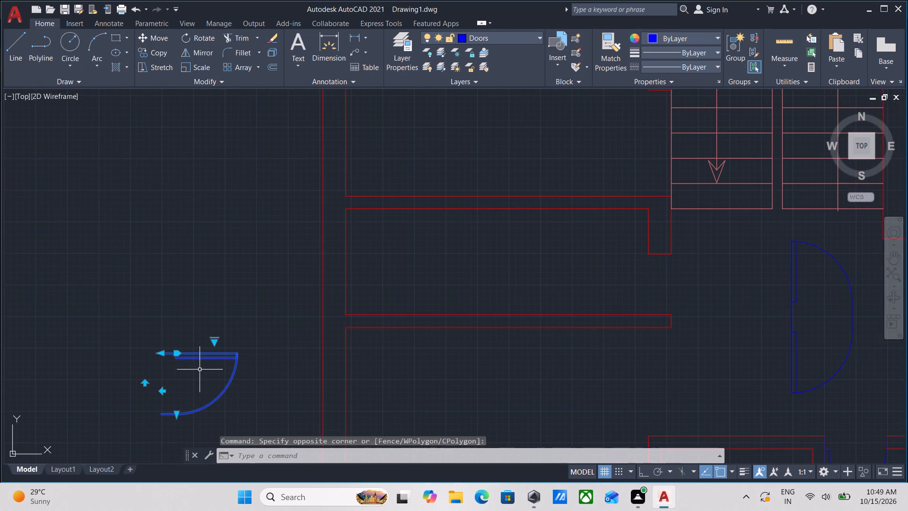
middle_drag(200, 369, 212, 352)
middle_drag(212, 352, 236, 384)
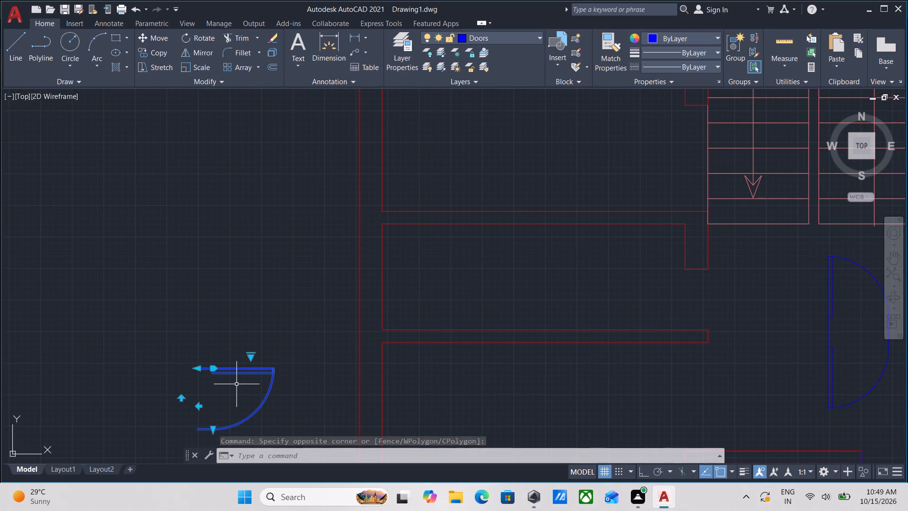
text(co)
key(Return)
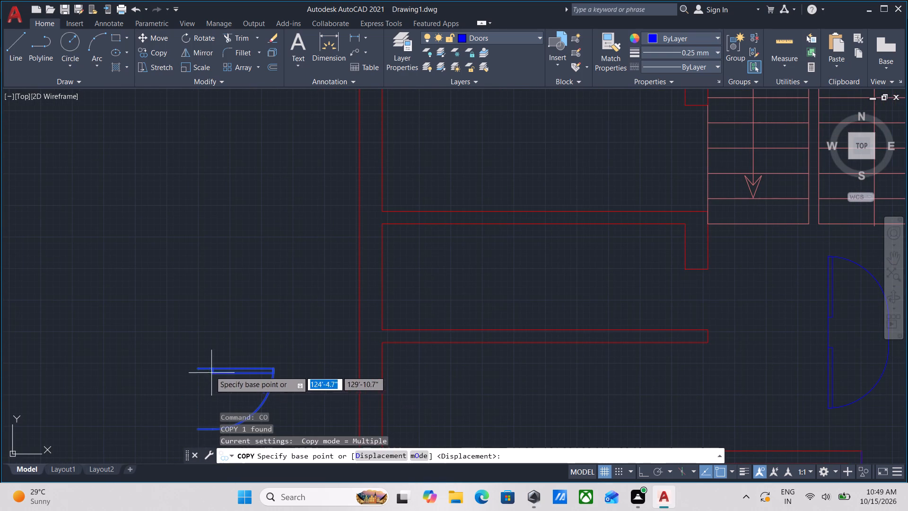
click(197, 372)
middle_drag(465, 294, 307, 384)
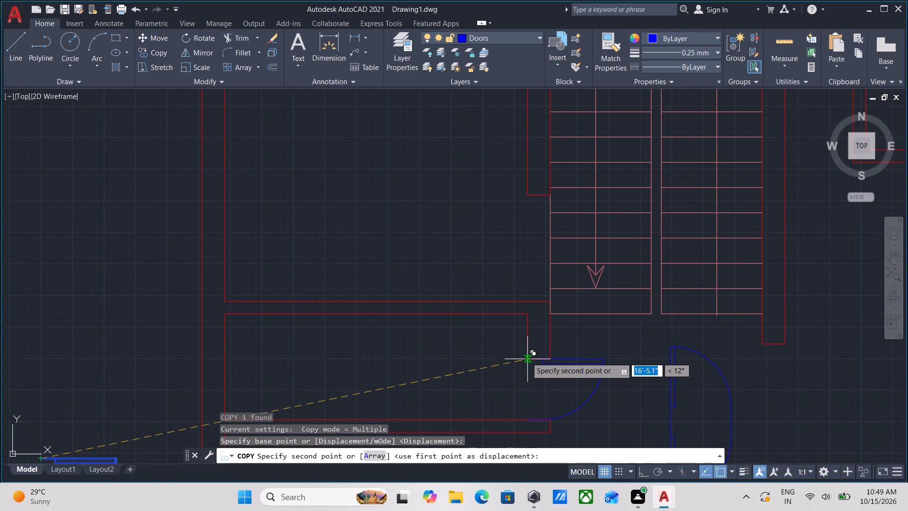
scroll(526, 357, up, 3)
click(534, 371)
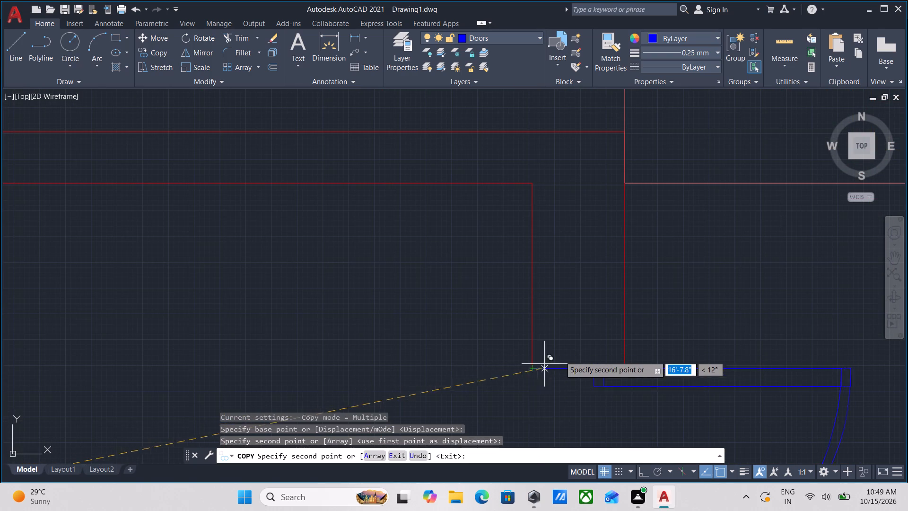
scroll(574, 354, down, 2)
middle_drag(579, 357, 471, 378)
scroll(469, 365, down, 3)
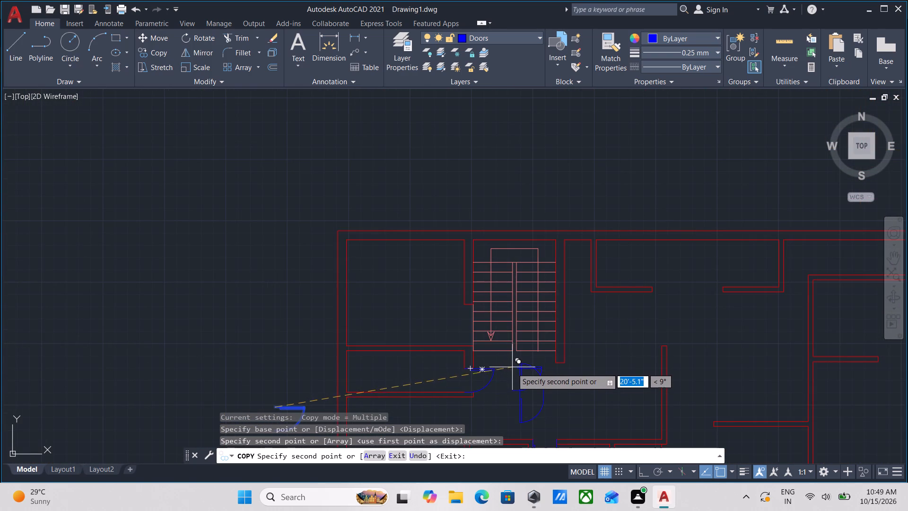
key(Escape)
Mirror the new door westward across a vertical line through the wall end's inner corner, with Ortho on, erasing the source door.
scroll(502, 392, up, 3)
drag(494, 386, 484, 374)
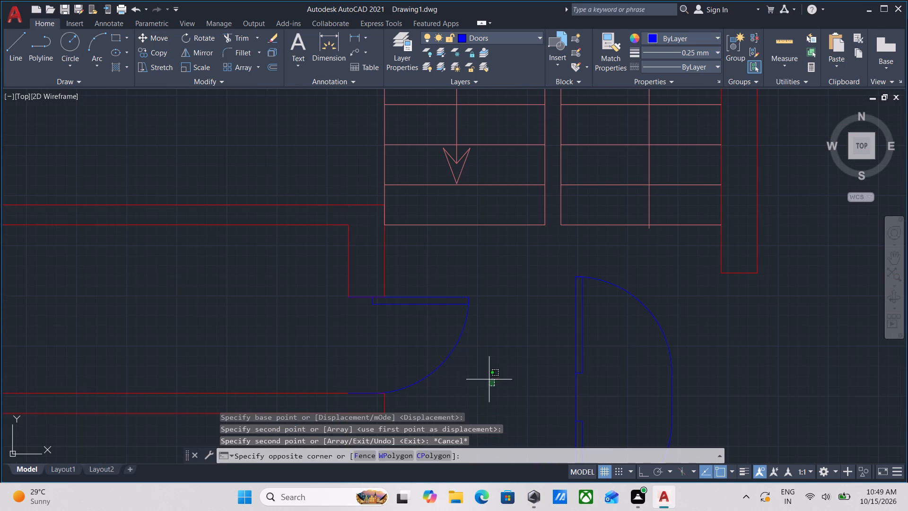
drag(484, 374, 471, 363)
click(431, 335)
key(m)
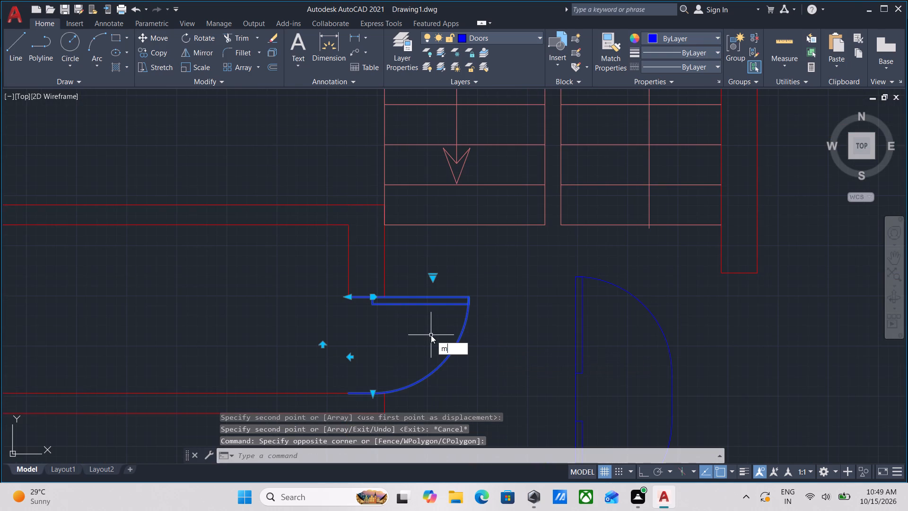
key(i)
key(Return)
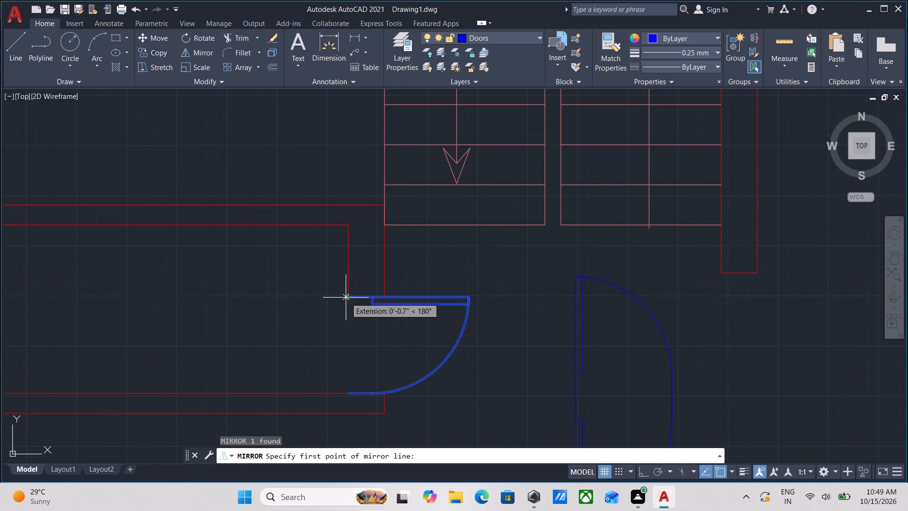
click(348, 298)
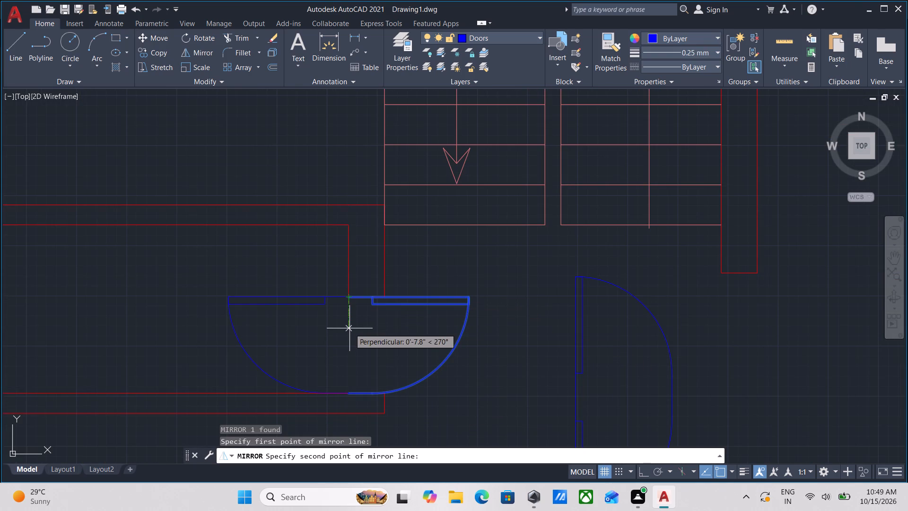
key(F8)
click(348, 359)
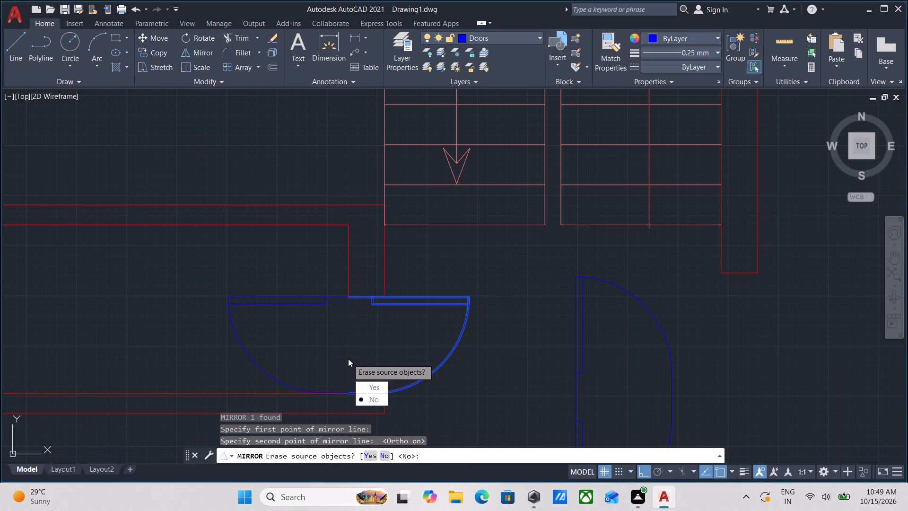
drag(376, 388, 348, 359)
scroll(402, 327, down, 2)
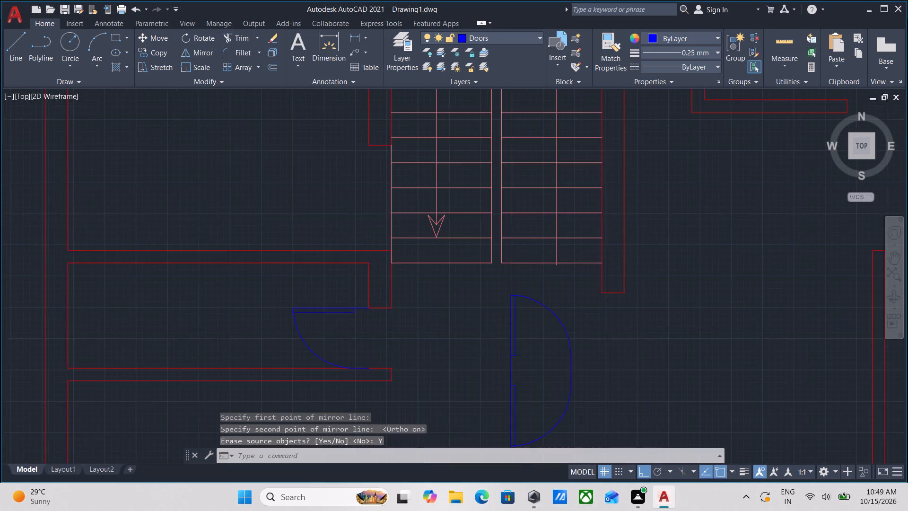
Move the mirrored door east from the wall end's inner corner to its outer corner.
middle_drag(402, 327, 405, 333)
click(375, 332)
click(348, 298)
scroll(359, 312, up, 2)
scroll(377, 349, up, 2)
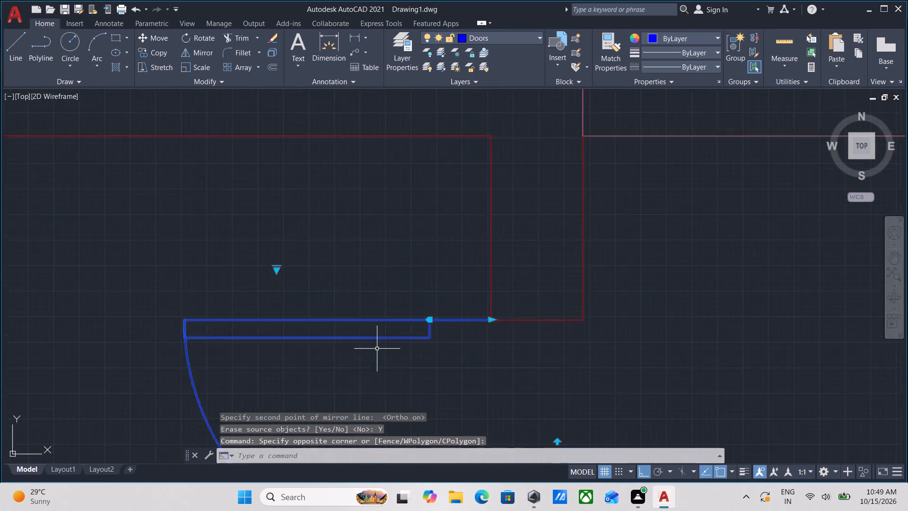
scroll(377, 349, up, 1)
key(m)
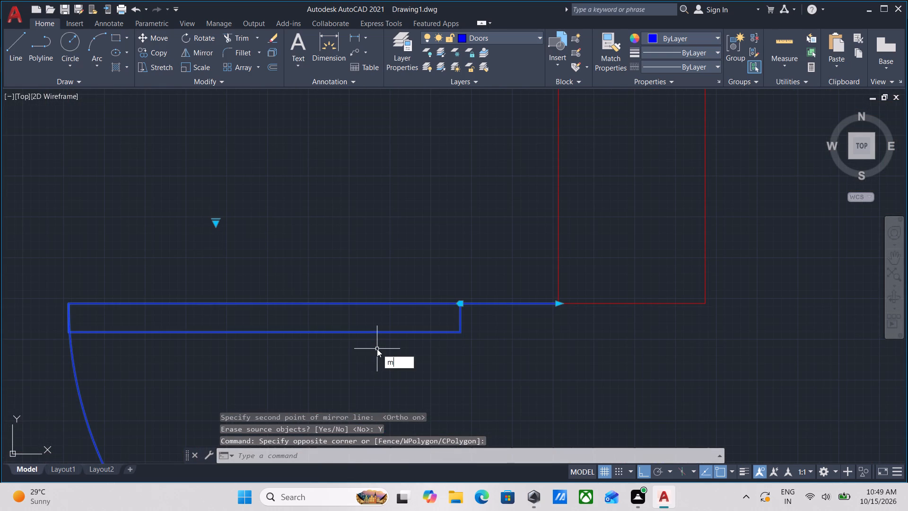
key(Return)
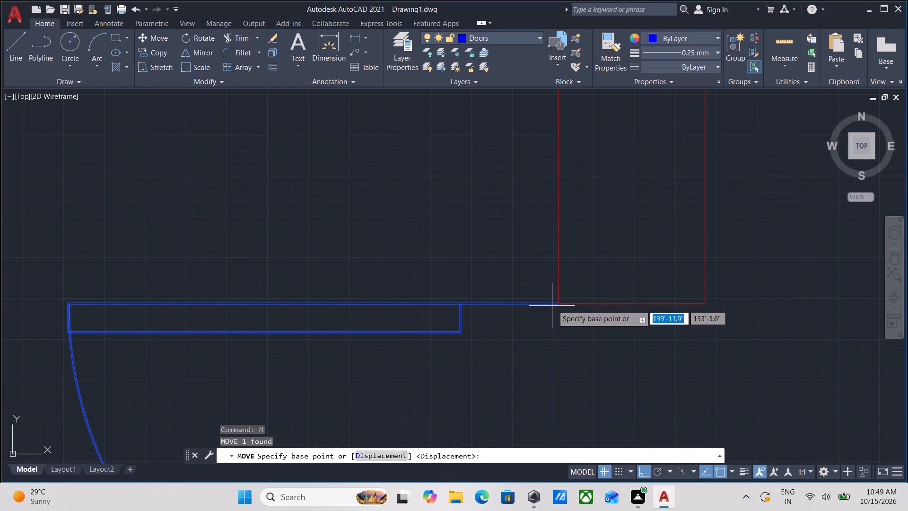
click(557, 302)
middle_drag(625, 312, 508, 331)
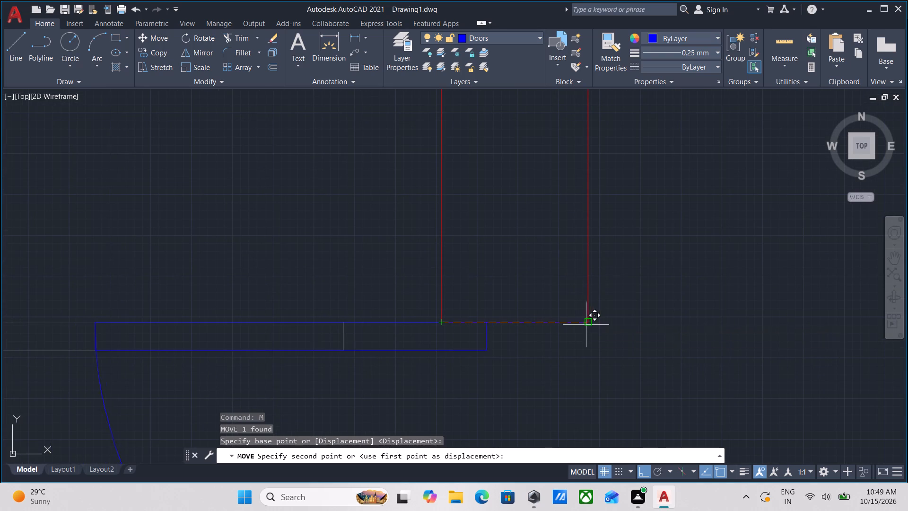
click(585, 321)
scroll(585, 321, down, 3)
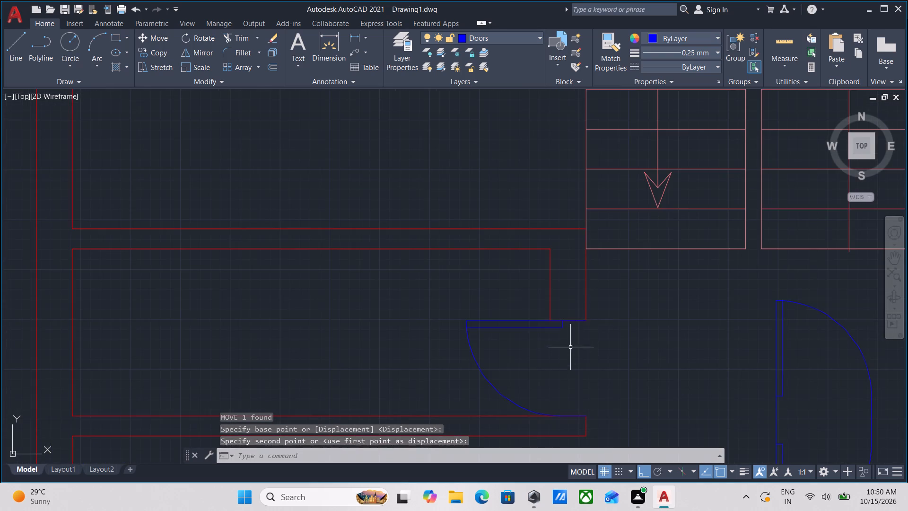
key(Escape)
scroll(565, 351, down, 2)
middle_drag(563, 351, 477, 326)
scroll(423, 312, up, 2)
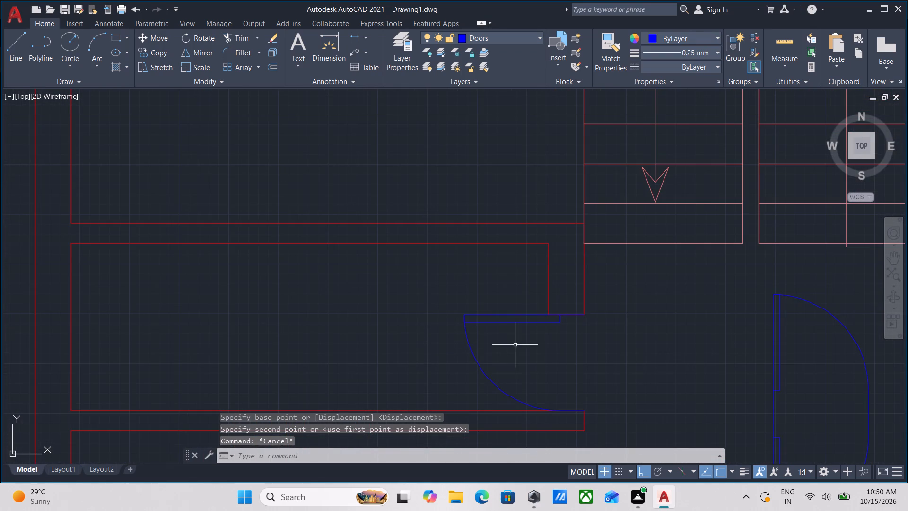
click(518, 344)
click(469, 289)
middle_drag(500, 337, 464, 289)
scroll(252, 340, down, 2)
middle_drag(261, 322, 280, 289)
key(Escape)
Erase the two overlapping door copies in the open hall south of the staircase.
drag(545, 362, 525, 352)
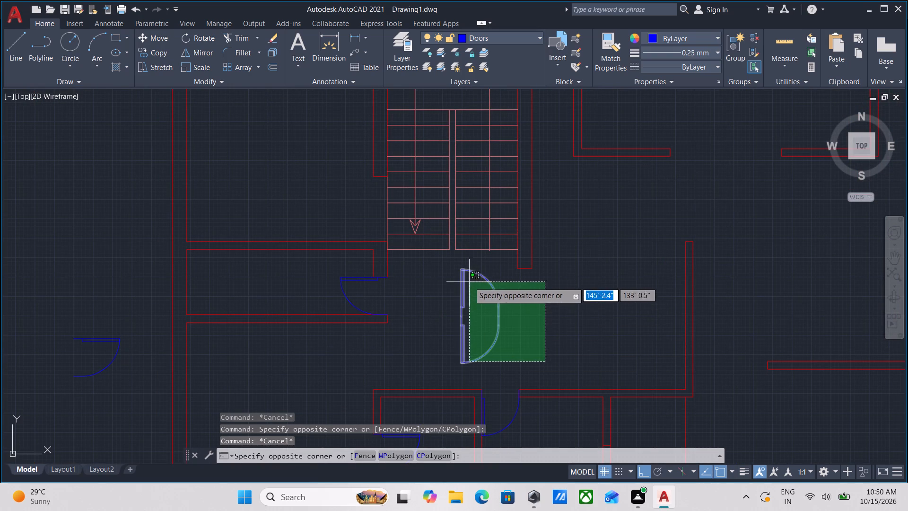
click(456, 280)
right_click(456, 280)
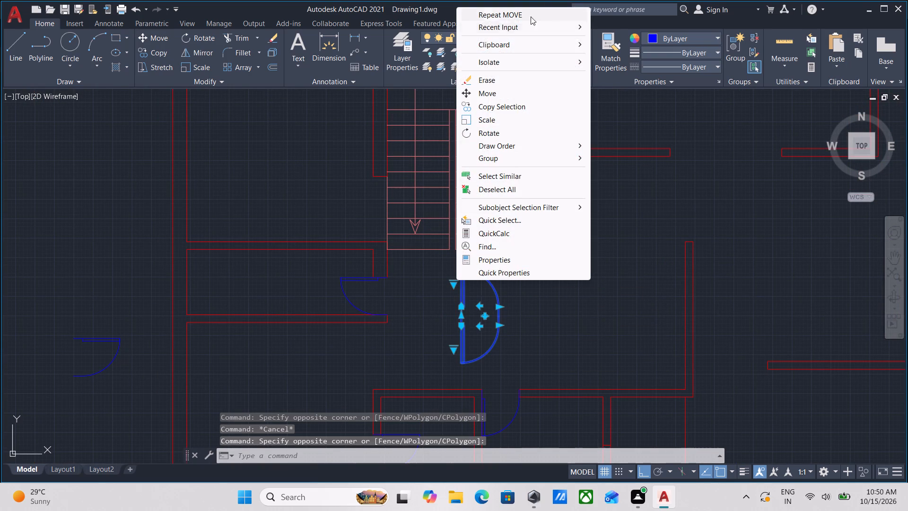
click(502, 71)
click(501, 75)
Erase the spare door lying outside the west exterior wall.
scroll(501, 75, down, 3)
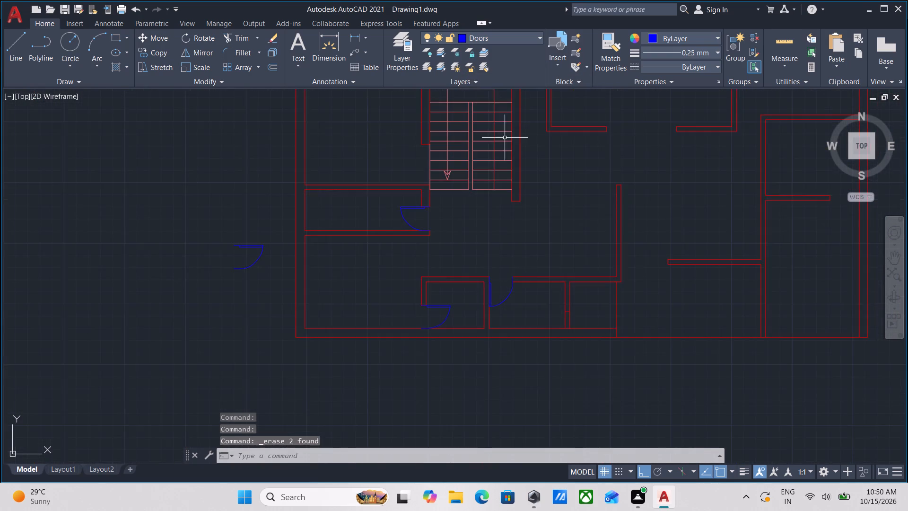
middle_drag(505, 138, 517, 96)
scroll(334, 207, up, 3)
drag(244, 191, 208, 194)
click(120, 226)
right_click(119, 226)
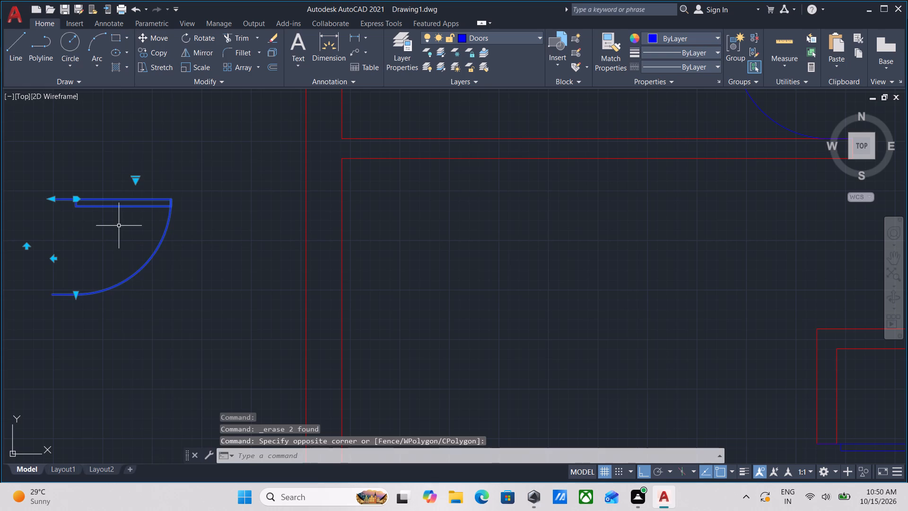
click(152, 264)
Copy the small west room's door about 1'-11" north, from its northeast corner to the partition's north face beside the staircase.
scroll(159, 262, down, 3)
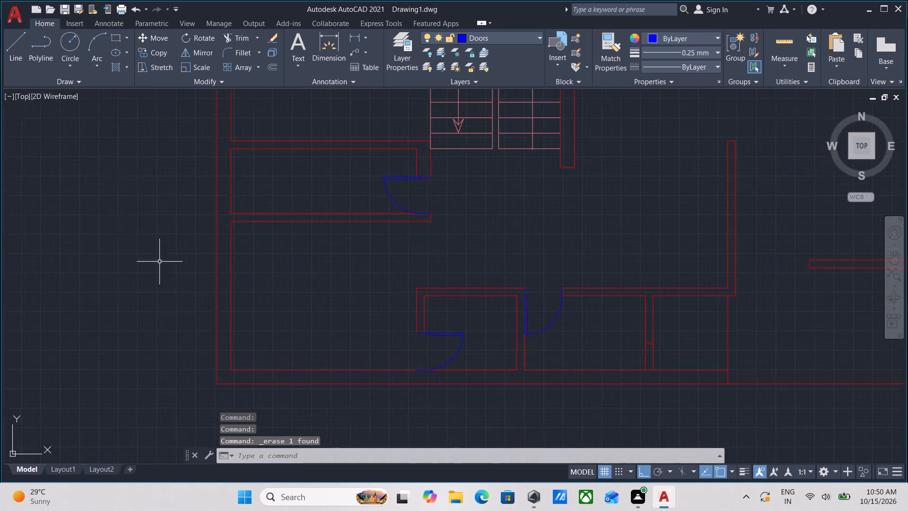
middle_drag(159, 262, 75, 291)
scroll(191, 257, up, 2)
drag(282, 234, 275, 223)
click(250, 169)
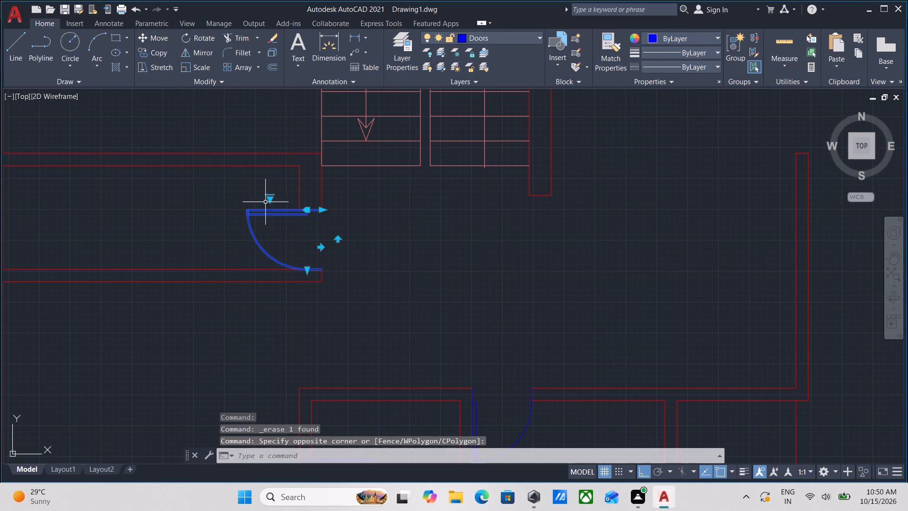
middle_drag(279, 221, 289, 242)
text(co)
key(Return)
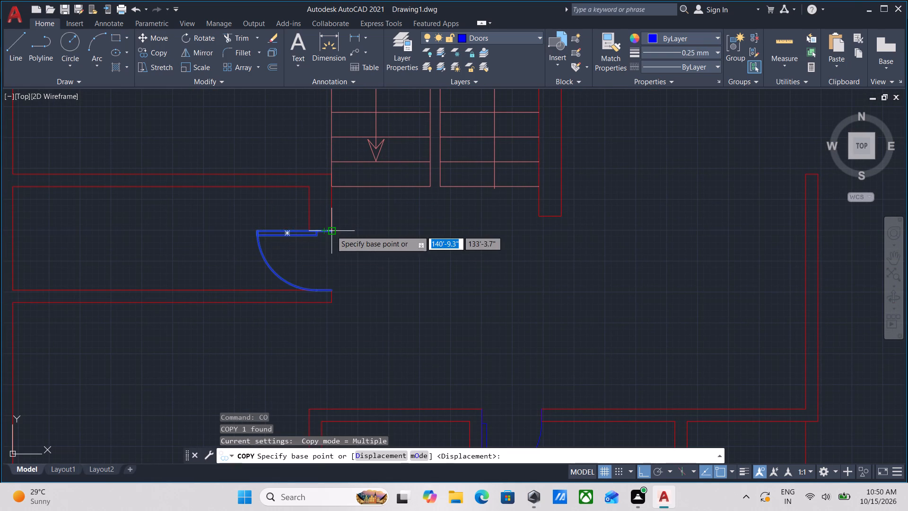
click(331, 230)
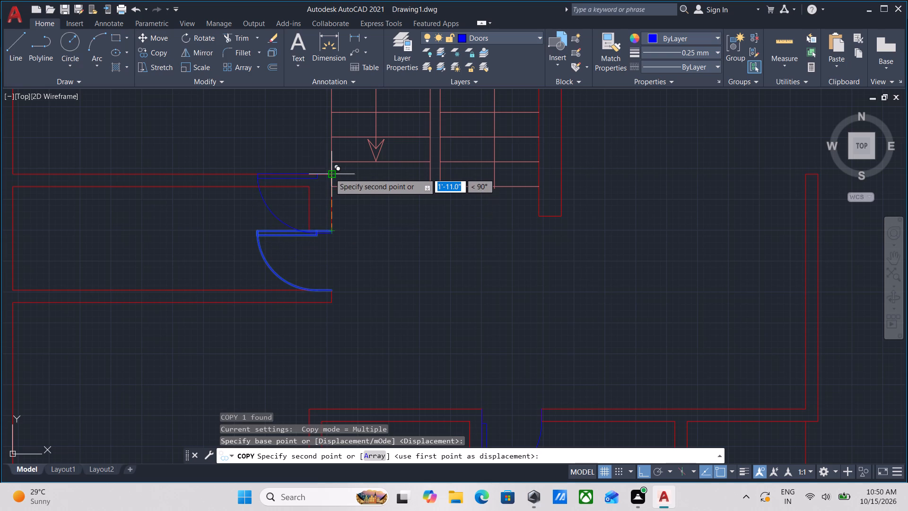
click(330, 173)
key(Escape)
Mirror the copied door northward across a horizontal line through its northeast corner, keeping the source door.
scroll(285, 191, up, 2)
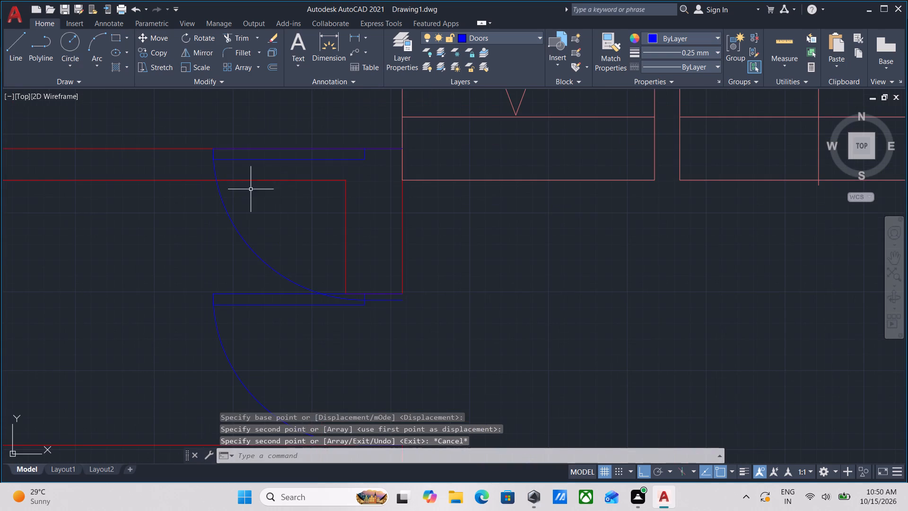
drag(247, 203, 227, 212)
click(169, 226)
text(mi)
key(Return)
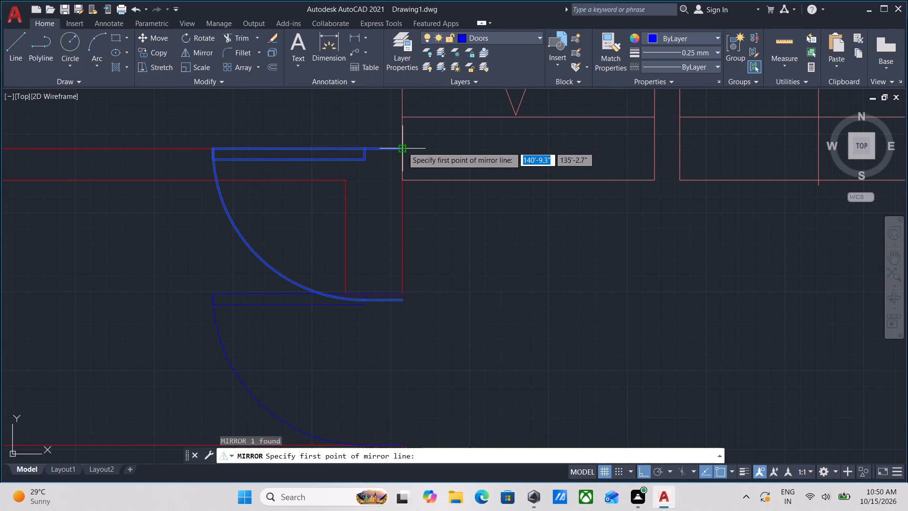
click(402, 147)
click(515, 142)
drag(537, 182, 516, 142)
Erase the source copy that overlaps the partition south of the mirrored door.
scroll(364, 144, down, 1)
middle_drag(364, 144, 370, 161)
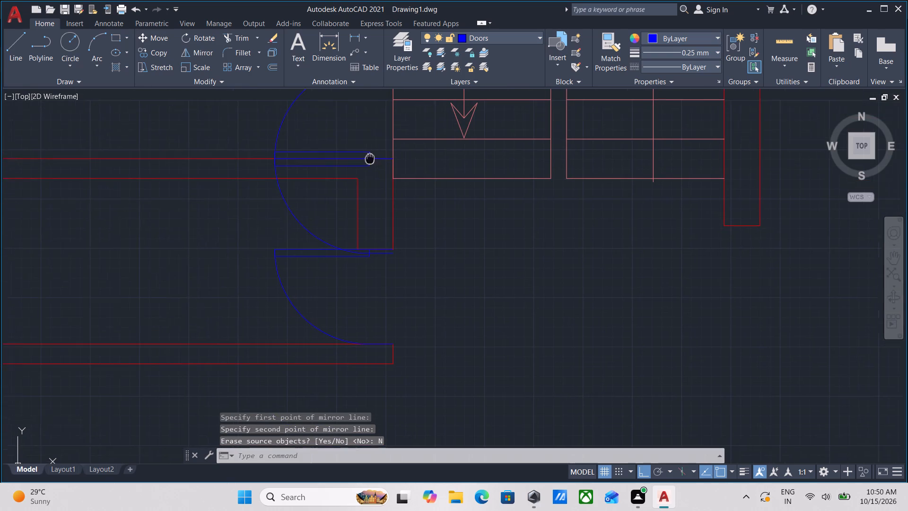
middle_drag(370, 161, 370, 163)
click(304, 203)
click(289, 206)
drag(292, 205, 288, 208)
click(269, 212)
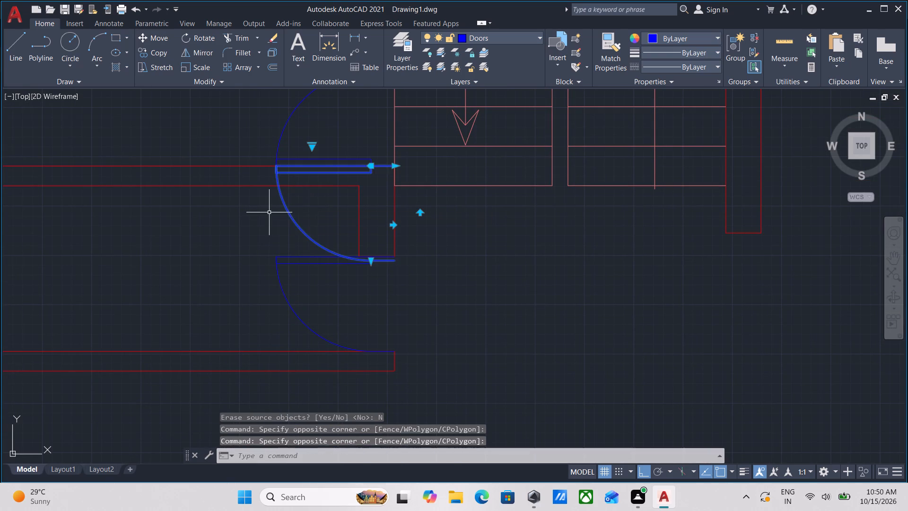
right_click(269, 212)
click(311, 266)
Widen the mirrored northwest room door northward toward the wall end across the opening.
scroll(303, 230, down, 2)
middle_drag(303, 230, 300, 269)
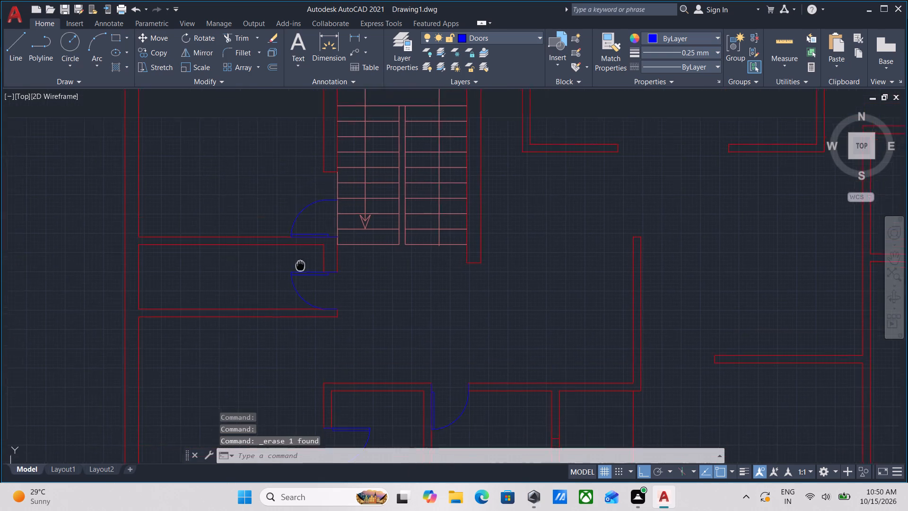
middle_drag(300, 269, 298, 272)
scroll(317, 229, up, 3)
drag(316, 226, 298, 201)
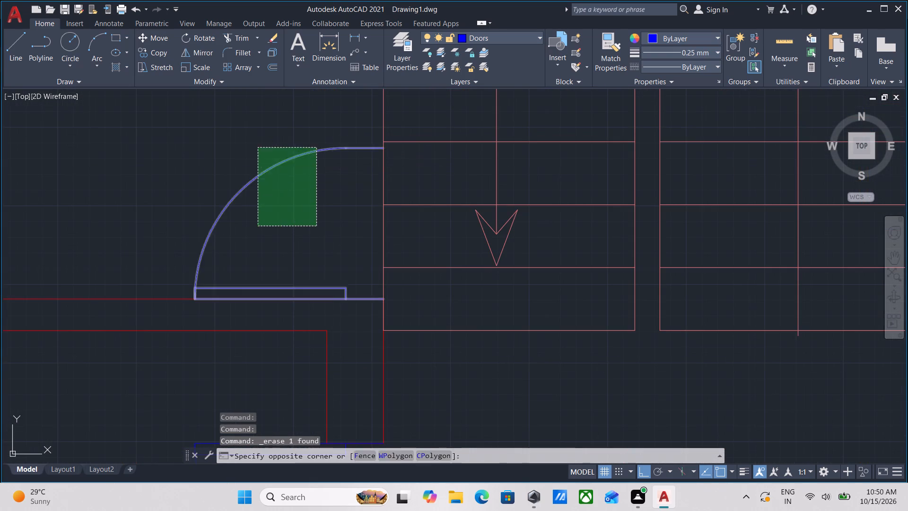
click(258, 148)
middle_drag(261, 164, 222, 237)
click(306, 222)
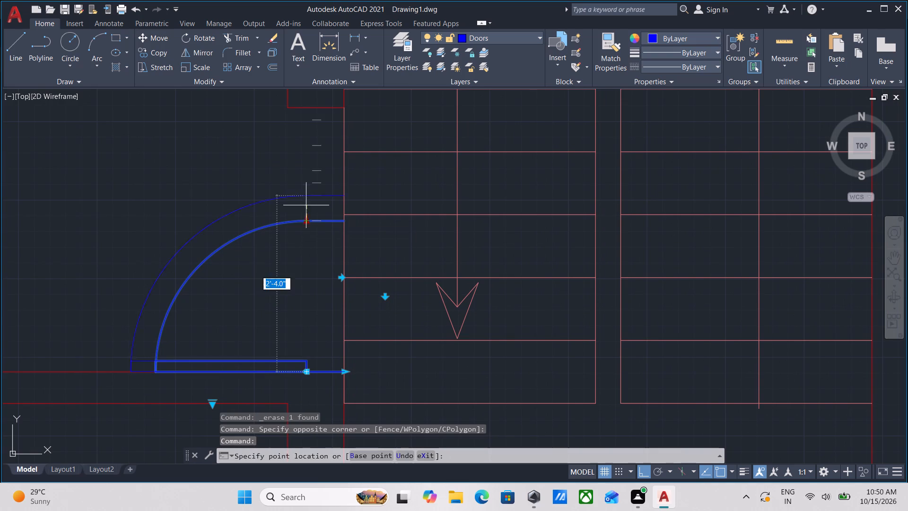
click(306, 109)
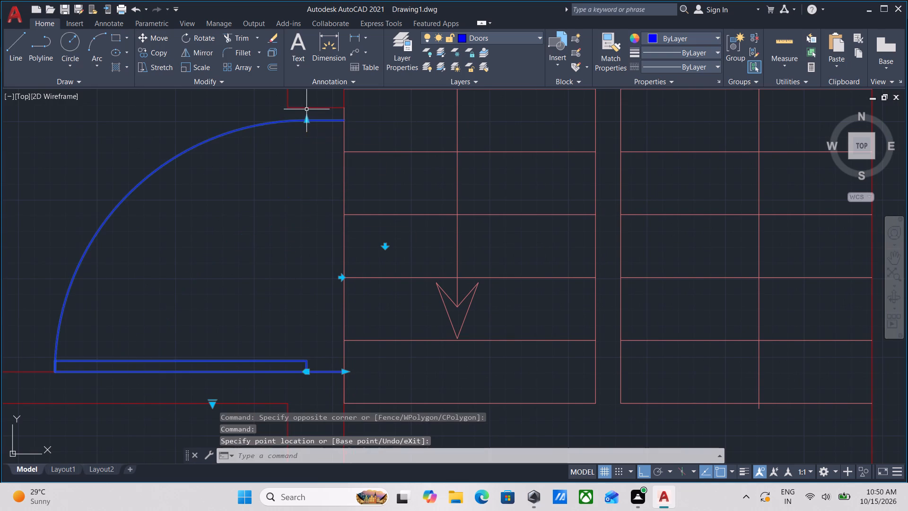
scroll(307, 127, down, 2)
middle_drag(307, 128, 306, 156)
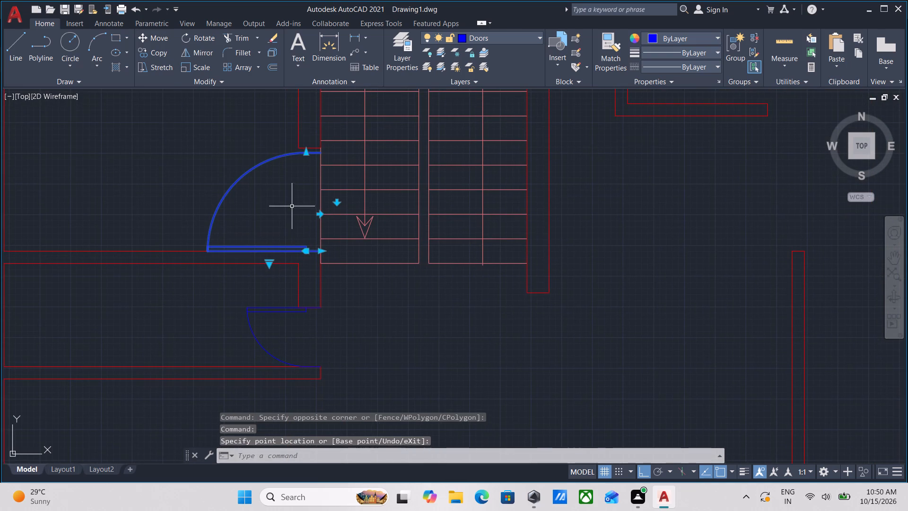
key(Escape)
Trim away the short line closing the wall end just north of the widened door.
middle_click(273, 215)
middle_drag(296, 182, 292, 225)
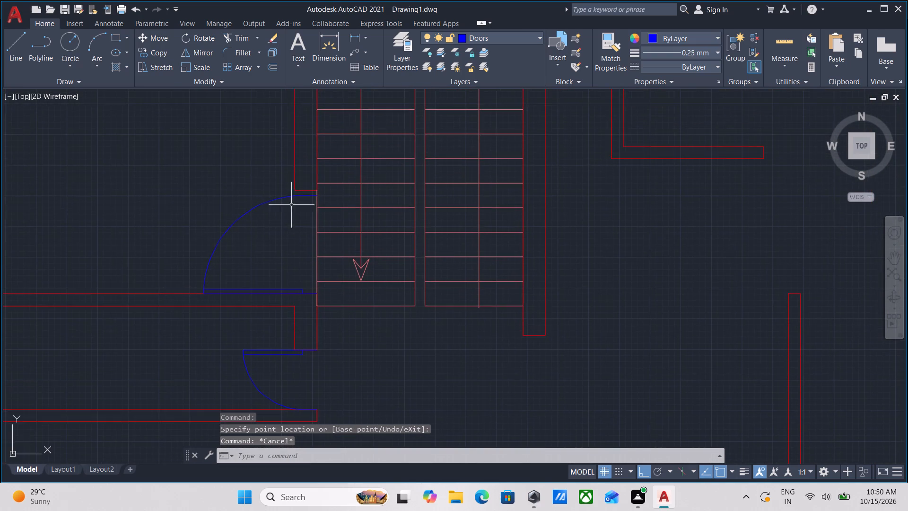
scroll(293, 188, up, 3)
middle_drag(323, 203, 316, 216)
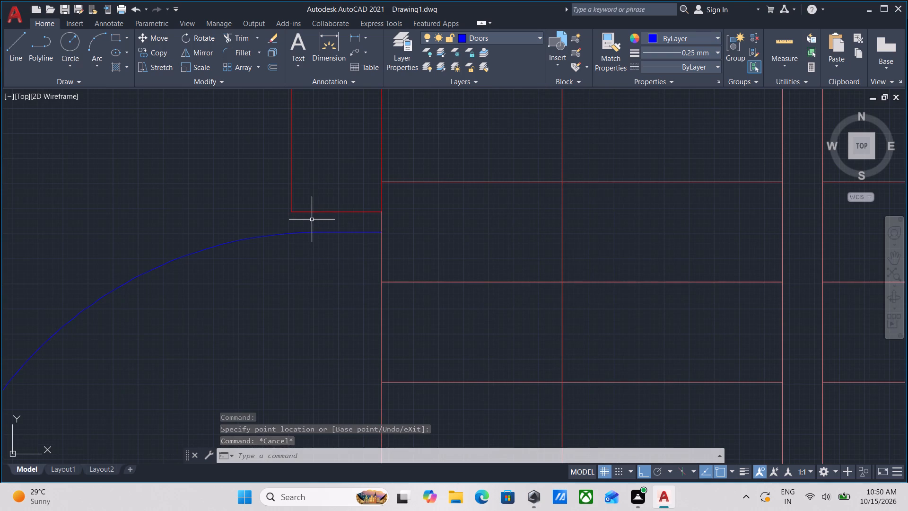
text(tr)
key(Return)
click(312, 220)
click(310, 191)
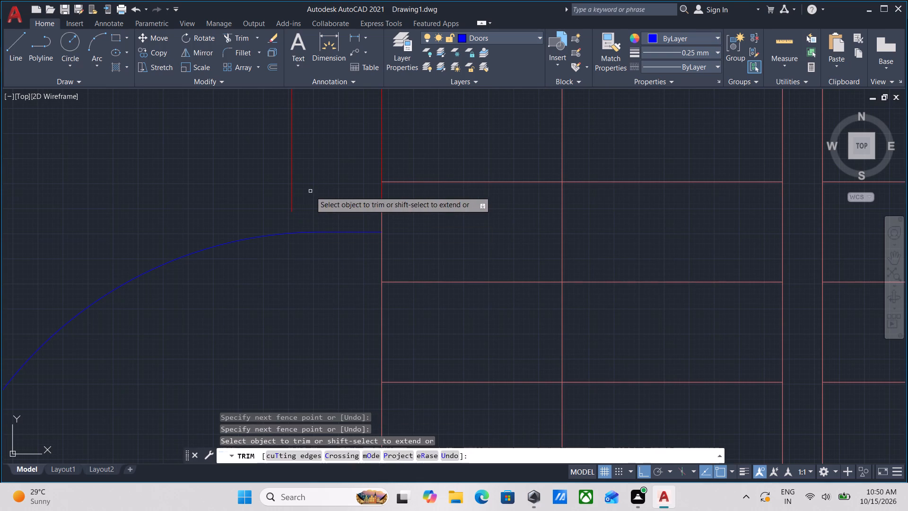
key(Escape)
Extend the two wall face lines south to the widened door's north edge.
scroll(310, 191, down, 1)
middle_drag(310, 191, 306, 205)
key(e)
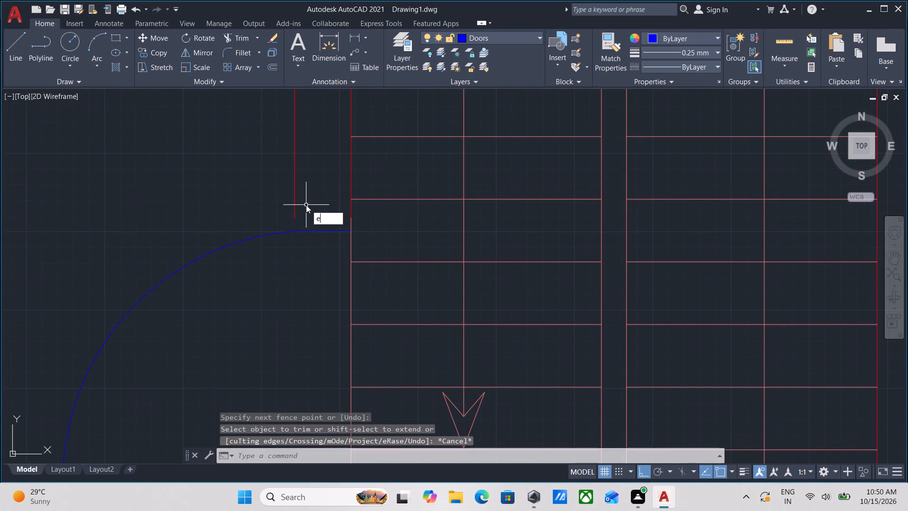
key(x)
key(Return)
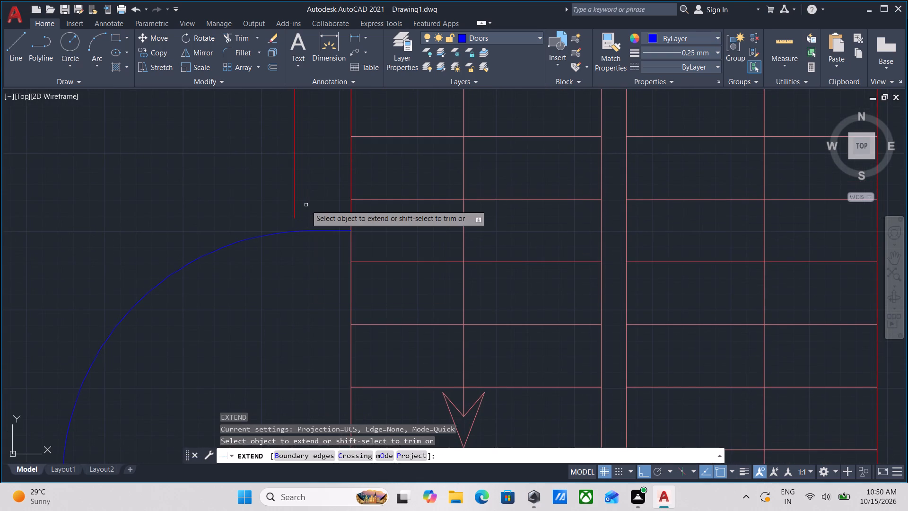
click(295, 201)
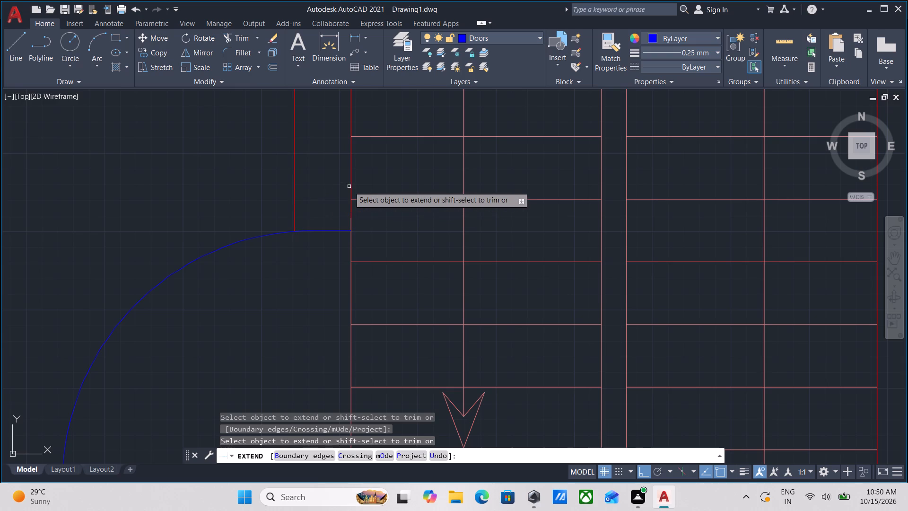
click(351, 186)
scroll(310, 189, down, 3)
key(Escape)
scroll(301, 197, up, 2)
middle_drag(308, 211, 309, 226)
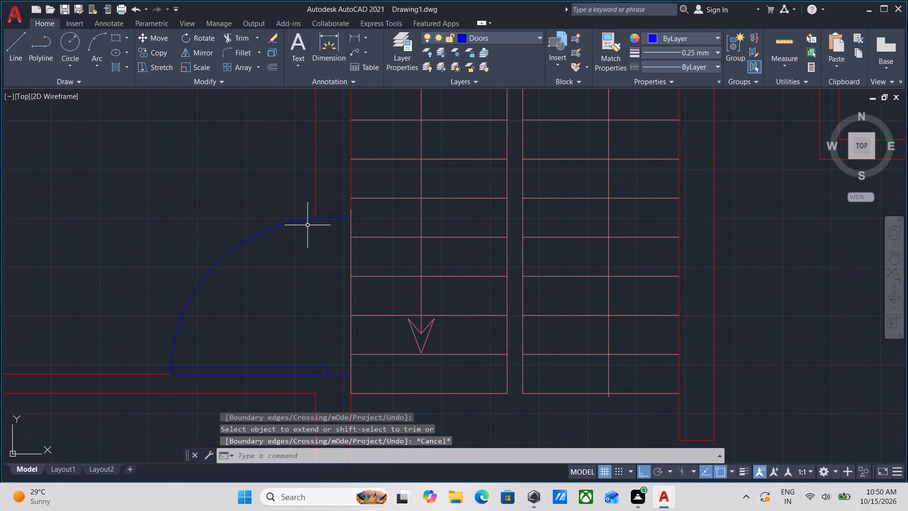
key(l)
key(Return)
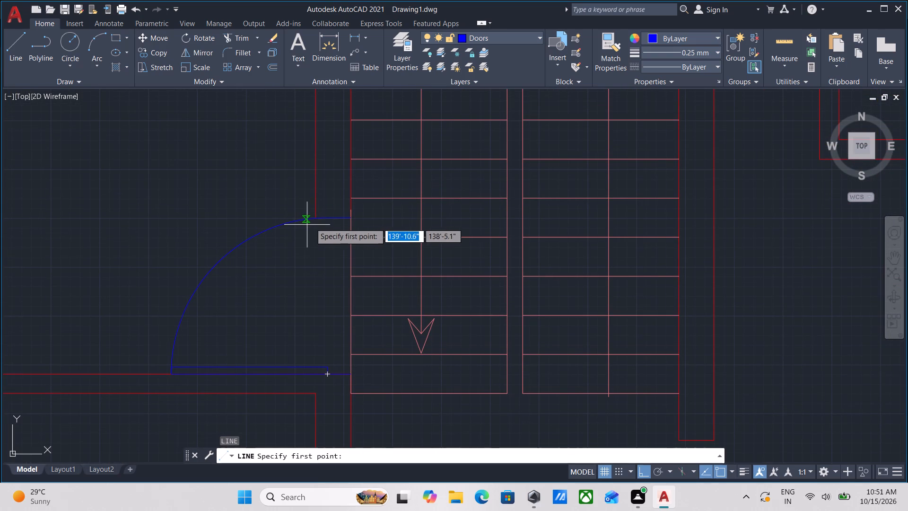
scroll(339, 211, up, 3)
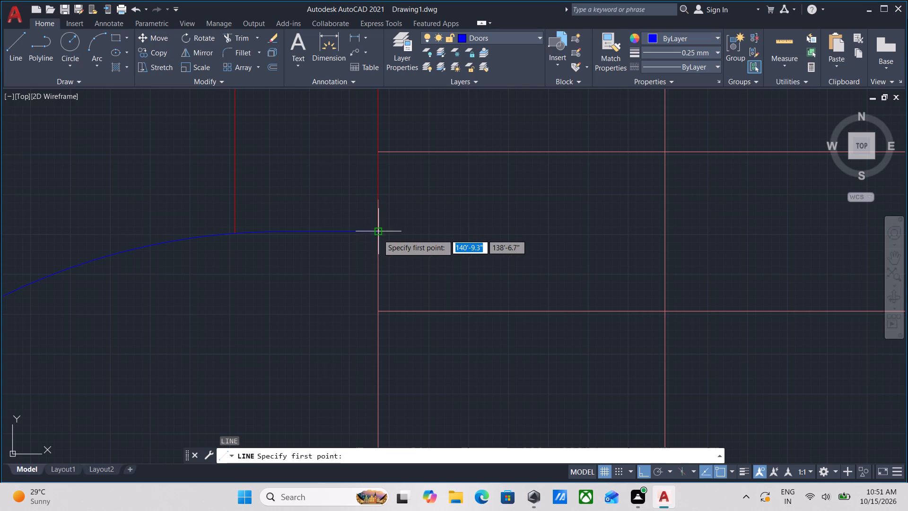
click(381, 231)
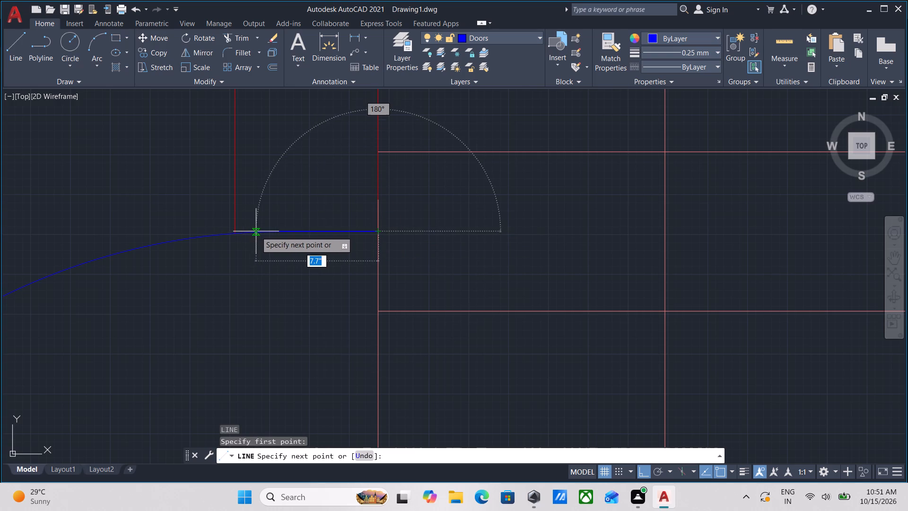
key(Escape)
Make Walls the current layer and draw a line closing the extended wall end along the door's north edge.
click(492, 35)
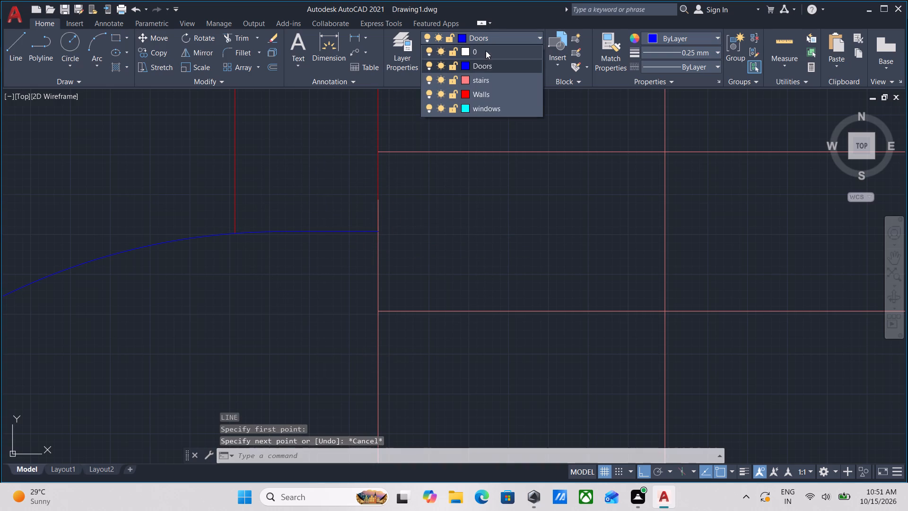
click(467, 96)
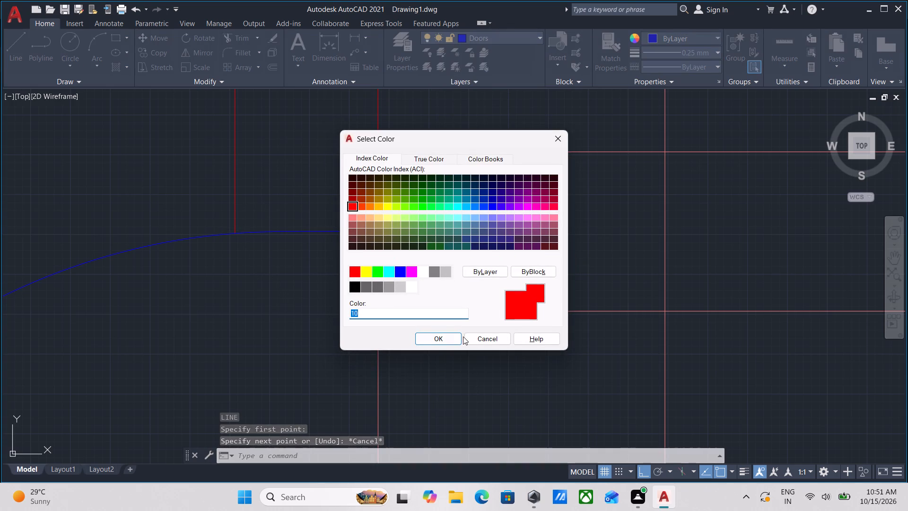
click(440, 335)
click(516, 39)
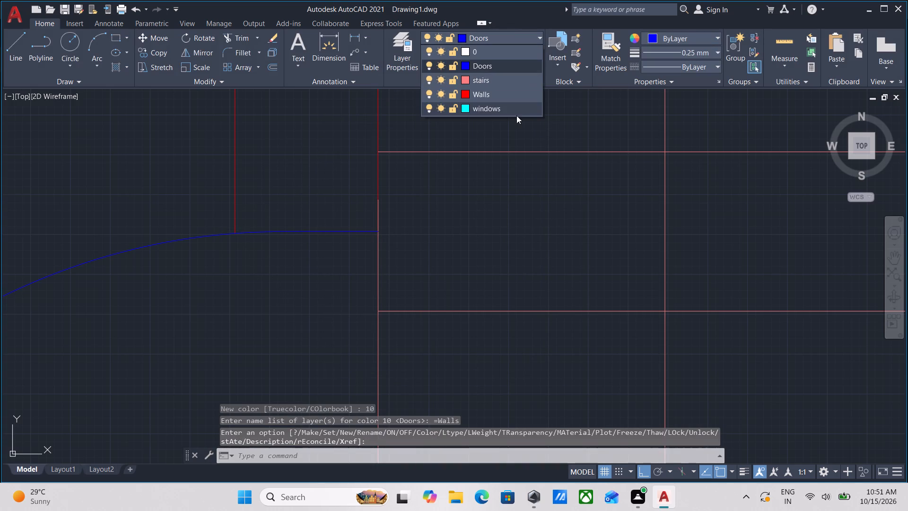
click(536, 93)
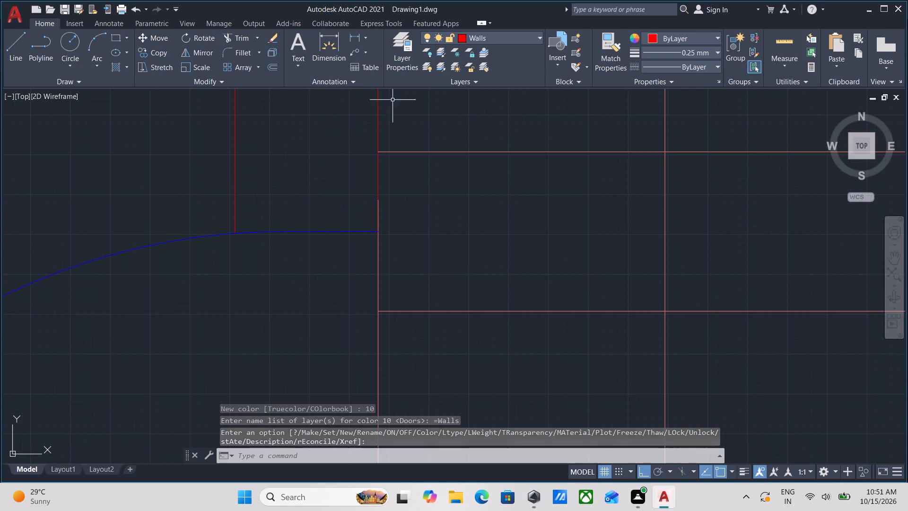
key(l)
key(Return)
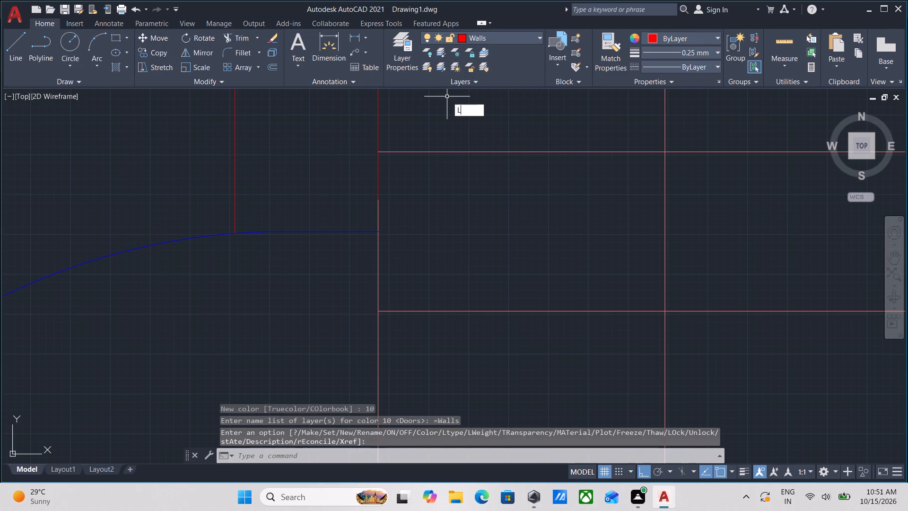
click(235, 232)
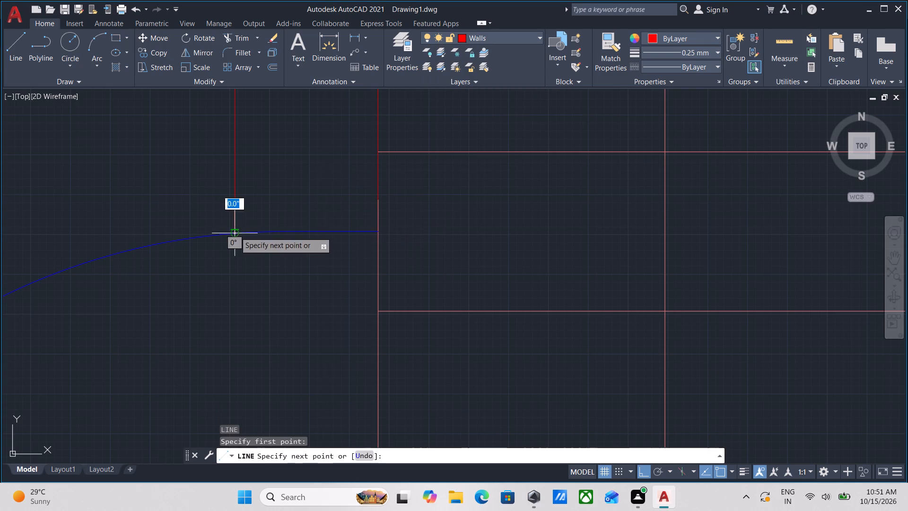
click(376, 229)
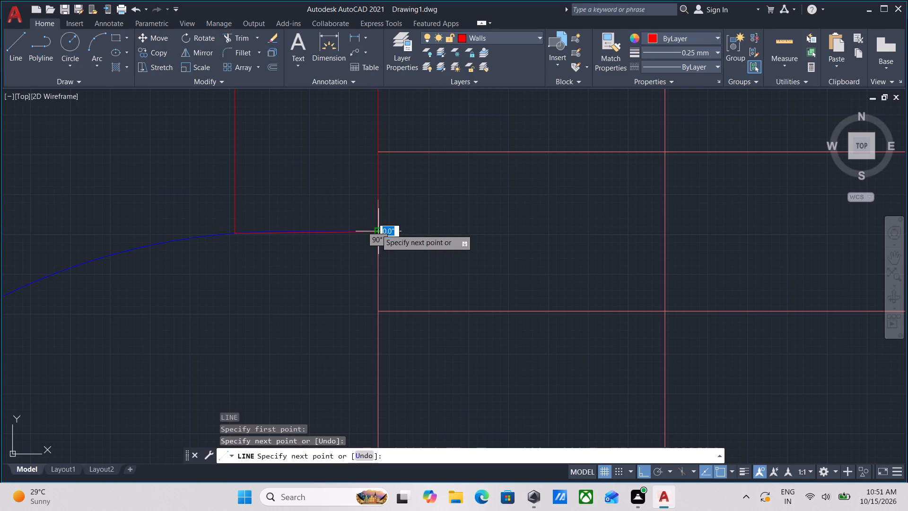
key(Escape)
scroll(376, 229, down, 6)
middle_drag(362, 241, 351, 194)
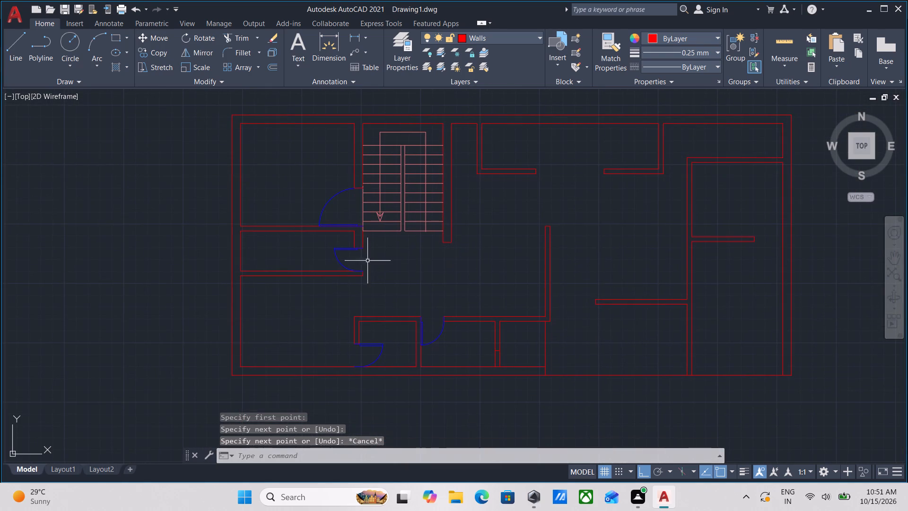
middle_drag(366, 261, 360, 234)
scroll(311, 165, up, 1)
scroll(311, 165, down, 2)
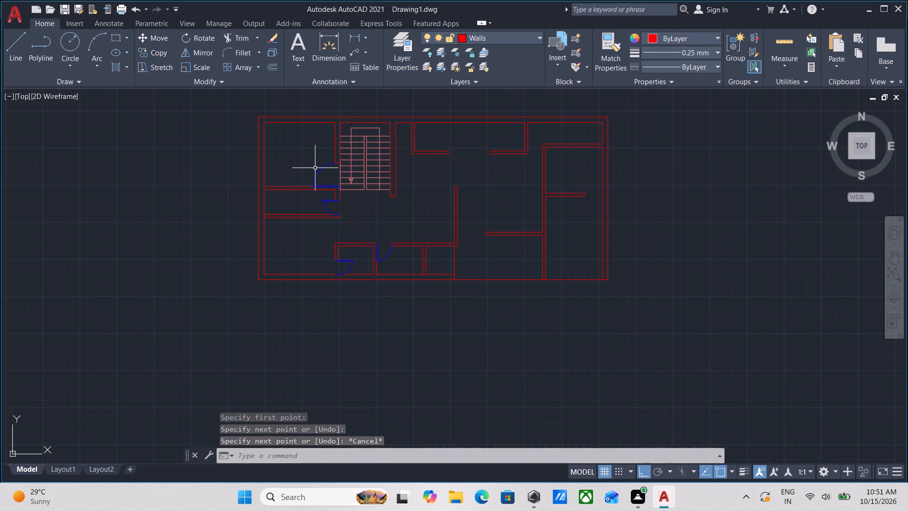
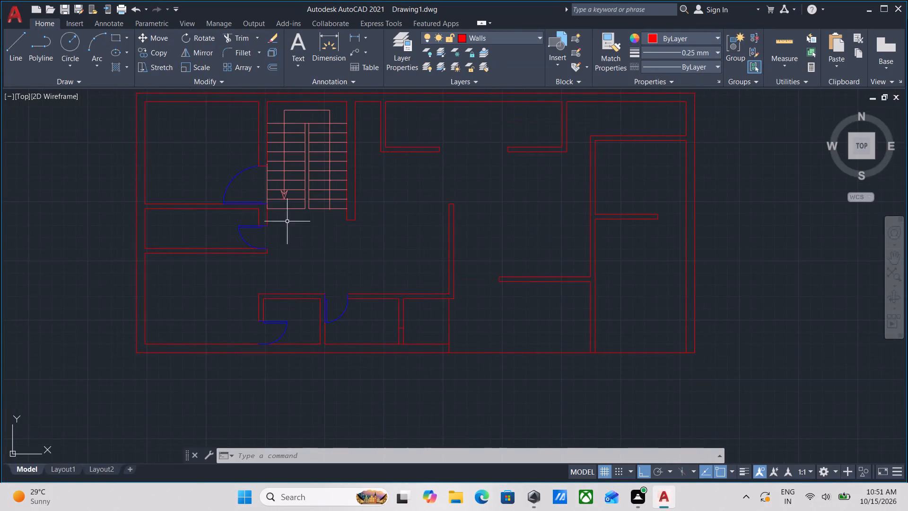
Examine the widened northwest room door beside the staircase and the wall openings across the rest of the plan.
scroll(287, 221, down, 2)
middle_drag(288, 222, 309, 209)
scroll(245, 173, up, 3)
middle_drag(376, 260, 357, 229)
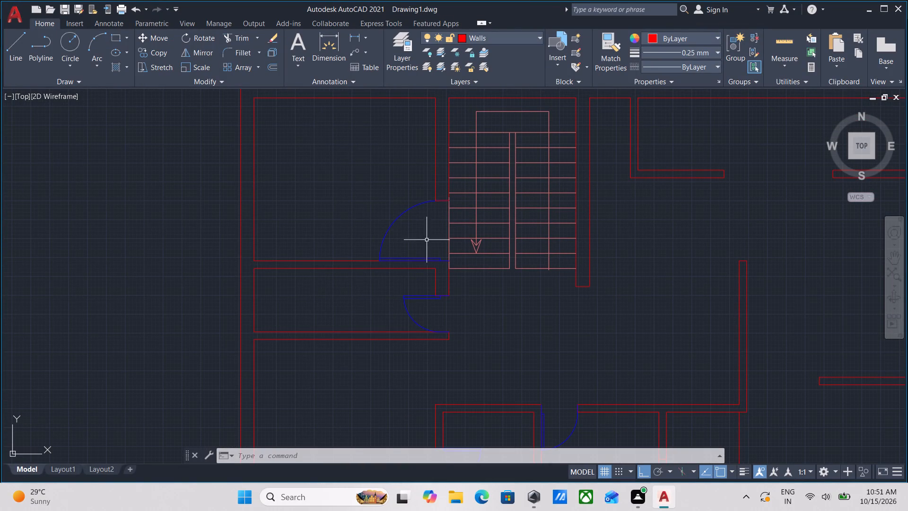
drag(424, 238, 414, 230)
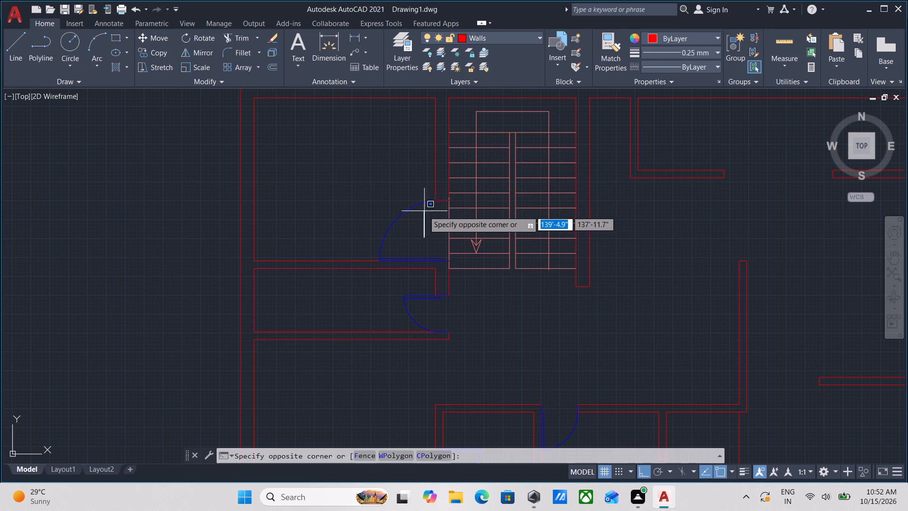
key(Escape)
drag(419, 226, 392, 205)
click(371, 179)
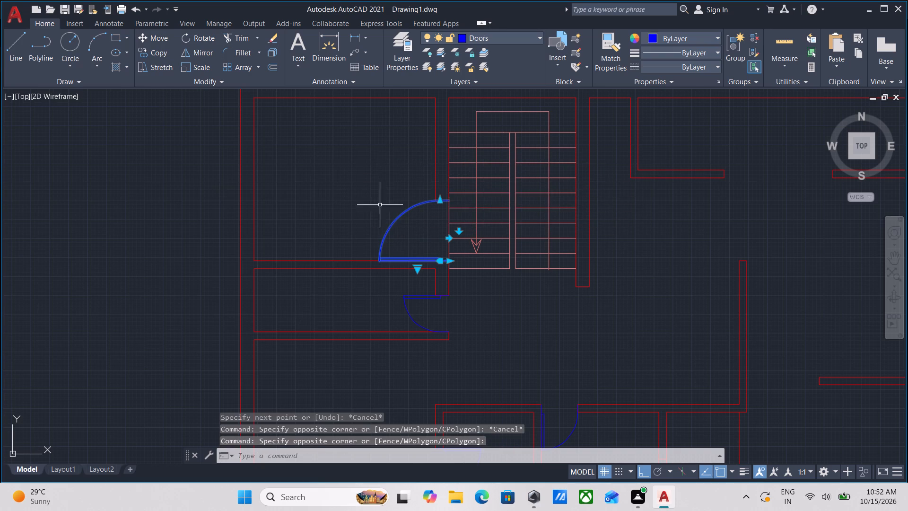
scroll(401, 242, up, 3)
key(Escape)
middle_drag(466, 266, 415, 251)
drag(347, 219, 265, 162)
click(252, 152)
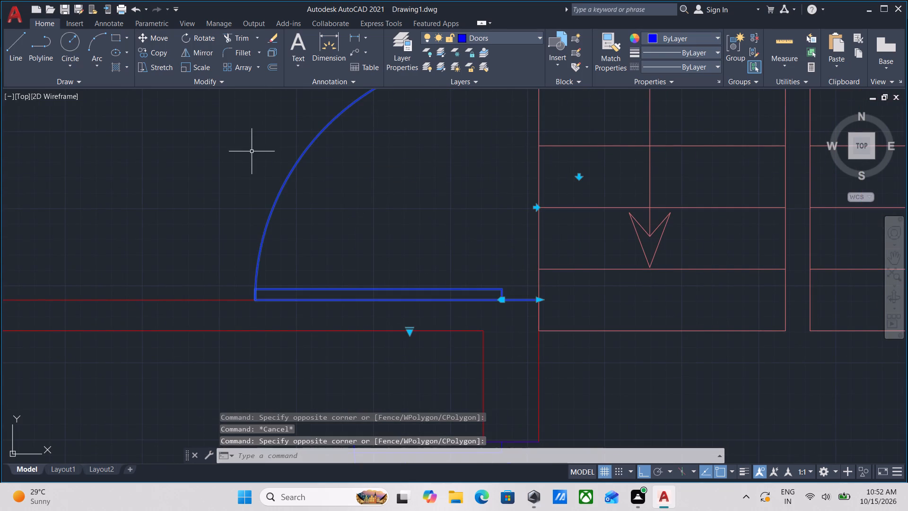
scroll(313, 187, down, 1)
middle_drag(312, 187, 191, 203)
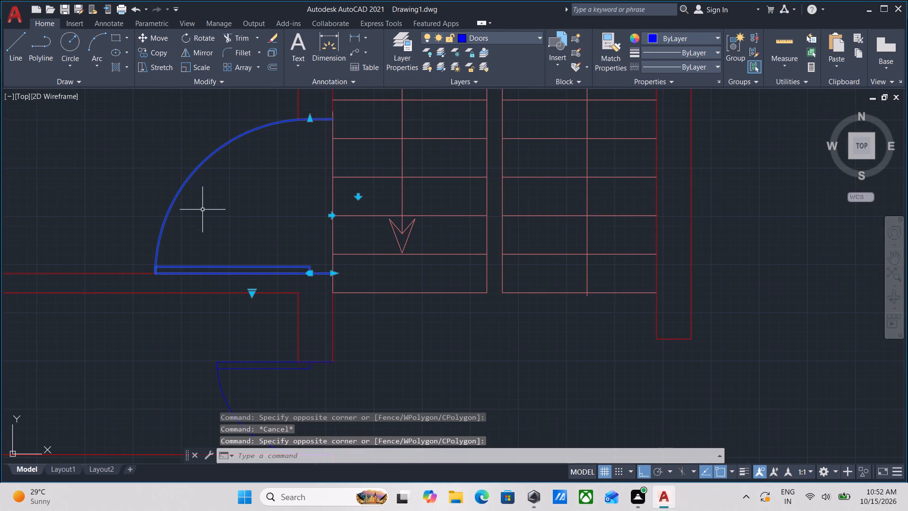
scroll(278, 221, down, 1)
scroll(460, 211, down, 1)
middle_drag(501, 206, 345, 213)
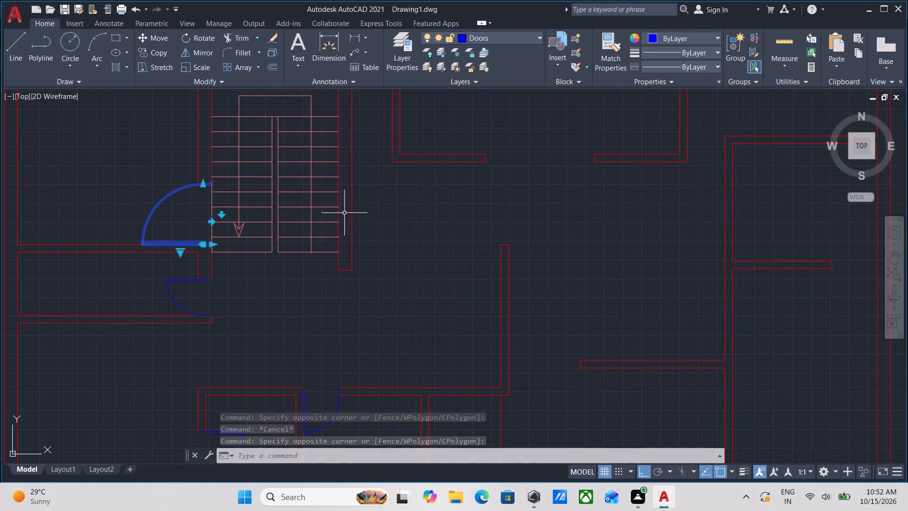
scroll(459, 223, down, 1)
middle_drag(458, 223, 408, 201)
scroll(402, 237, up, 1)
scroll(402, 237, down, 1)
middle_drag(402, 237, 410, 234)
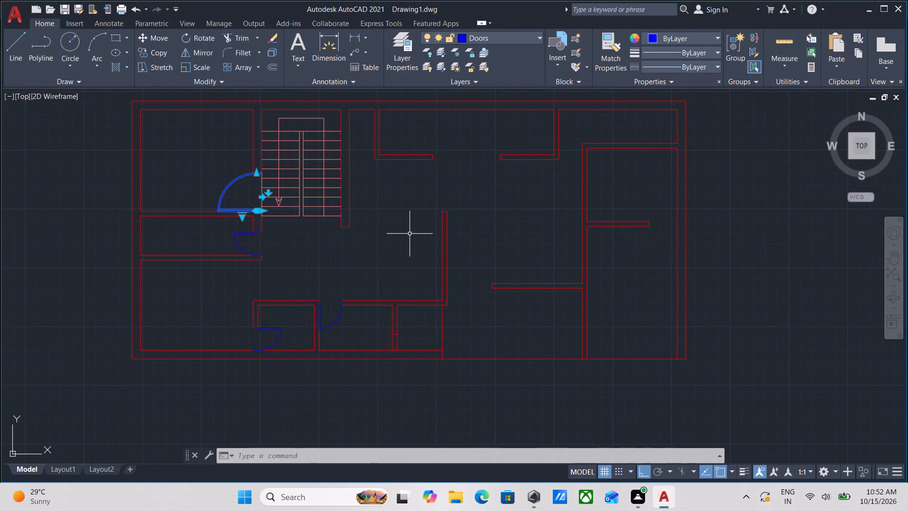
key(Escape)
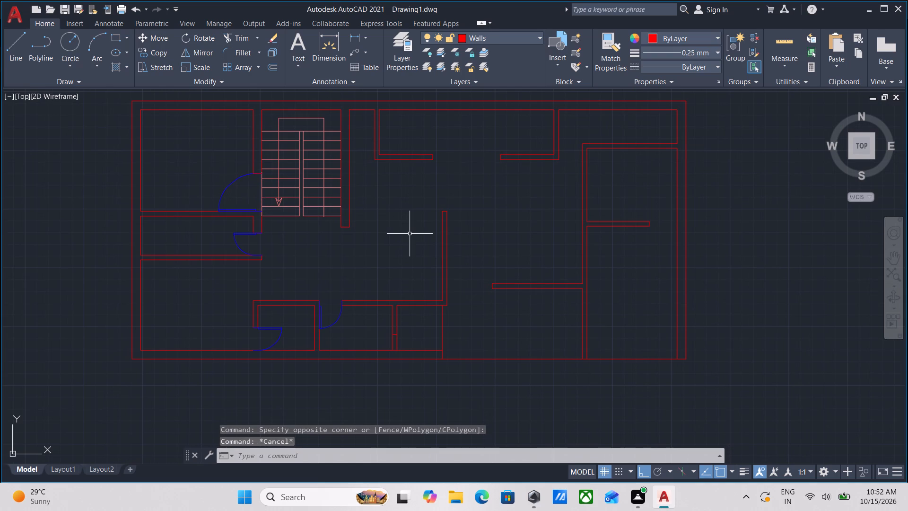
scroll(408, 235, down, 1)
middle_drag(410, 242, 411, 291)
middle_drag(446, 233, 394, 262)
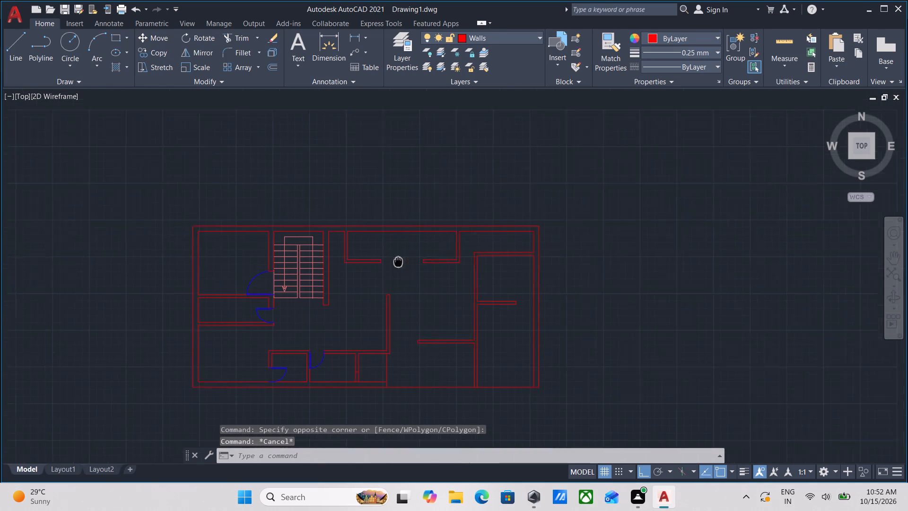
middle_drag(394, 262, 378, 268)
Copy the door of the small southwest room to the lower corner of the short wall end between the two east rooms.
middle_drag(270, 369, 279, 323)
scroll(259, 360, up, 3)
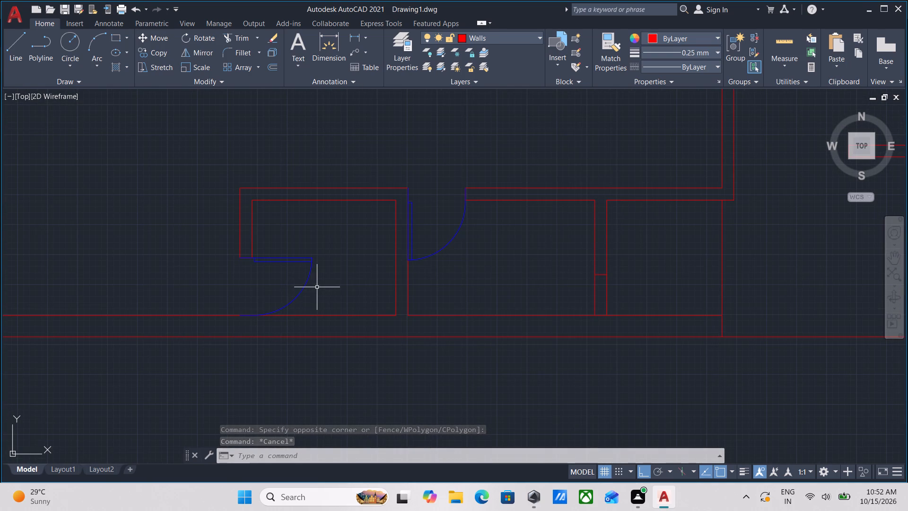
click(317, 287)
click(275, 264)
middle_drag(278, 273, 284, 287)
text(co)
key(Return)
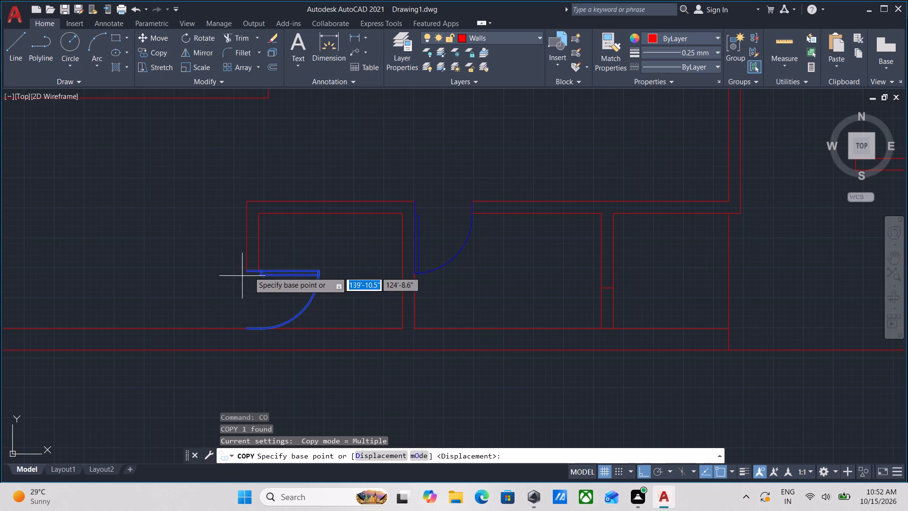
click(244, 270)
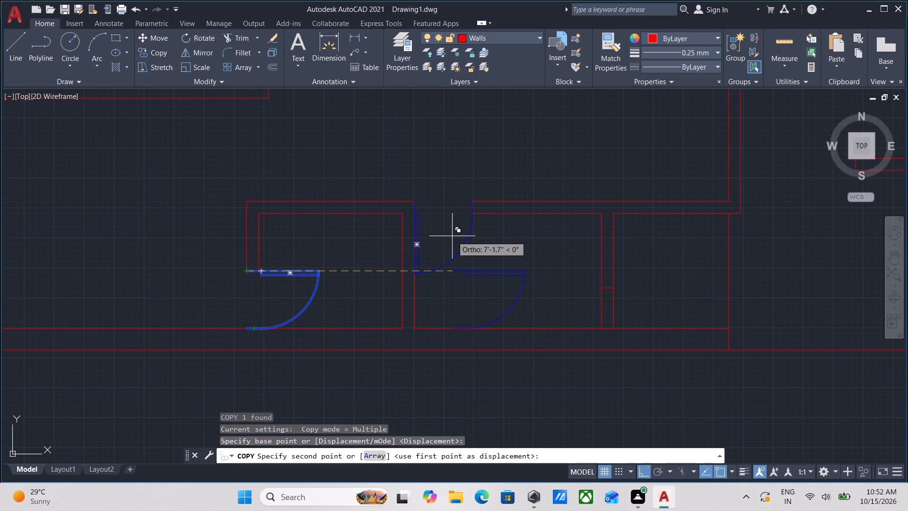
key(F8)
scroll(529, 204, down, 1)
middle_drag(517, 199, 372, 226)
scroll(460, 190, down, 2)
middle_drag(450, 189, 353, 218)
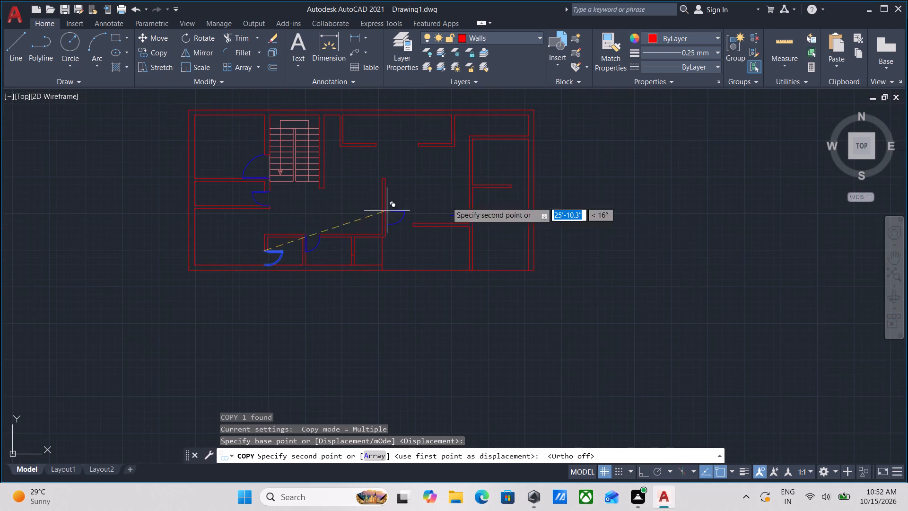
scroll(517, 190, up, 6)
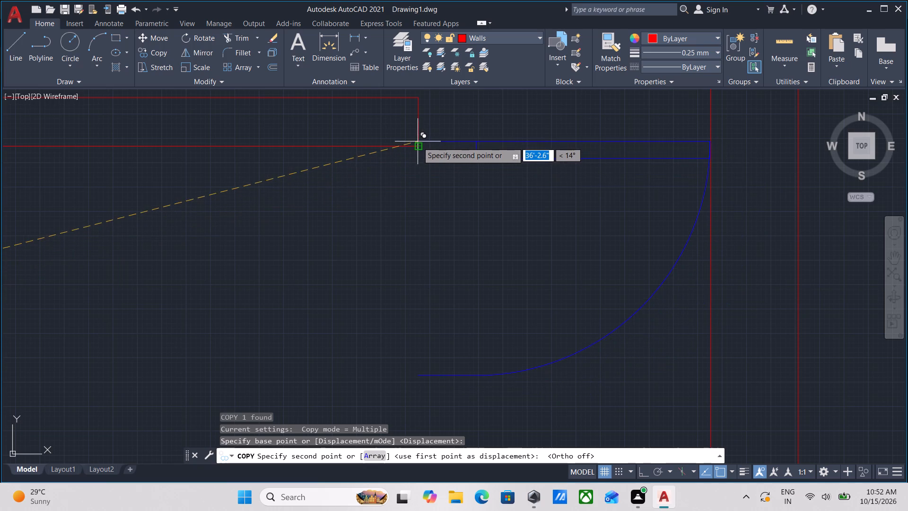
click(419, 145)
scroll(452, 137, down, 3)
middle_drag(444, 157, 438, 173)
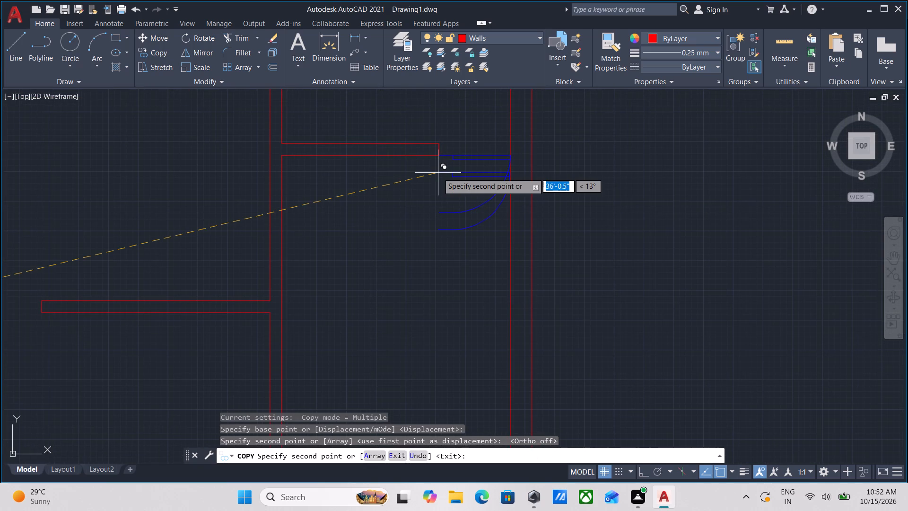
key(Escape)
Rotate the copied door 90° counterclockwise about the wall-end corner so it lies across the east rooms' opening.
drag(488, 227, 470, 203)
click(462, 188)
middle_drag(433, 170, 425, 200)
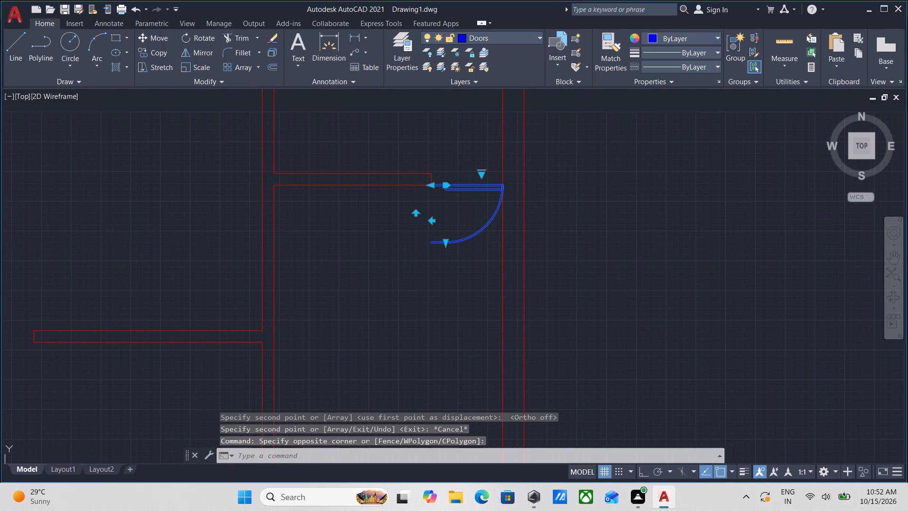
text(ro)
key(Return)
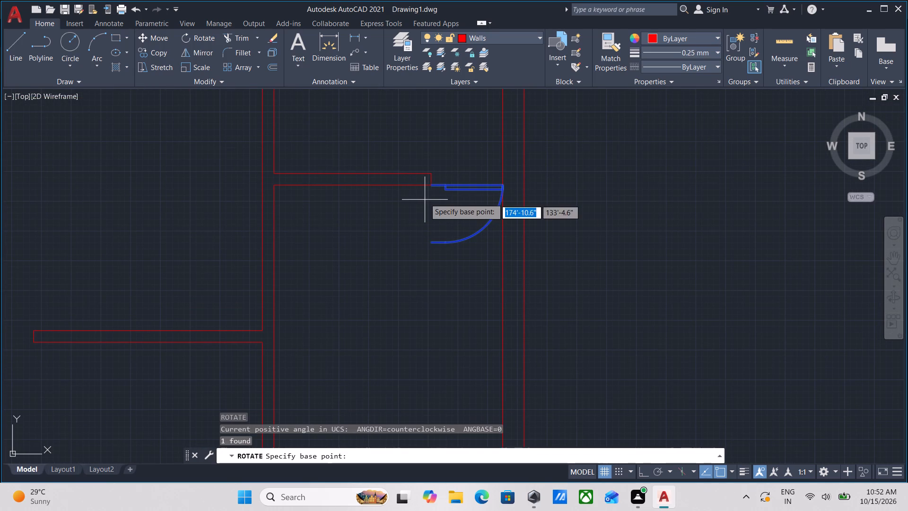
click(428, 188)
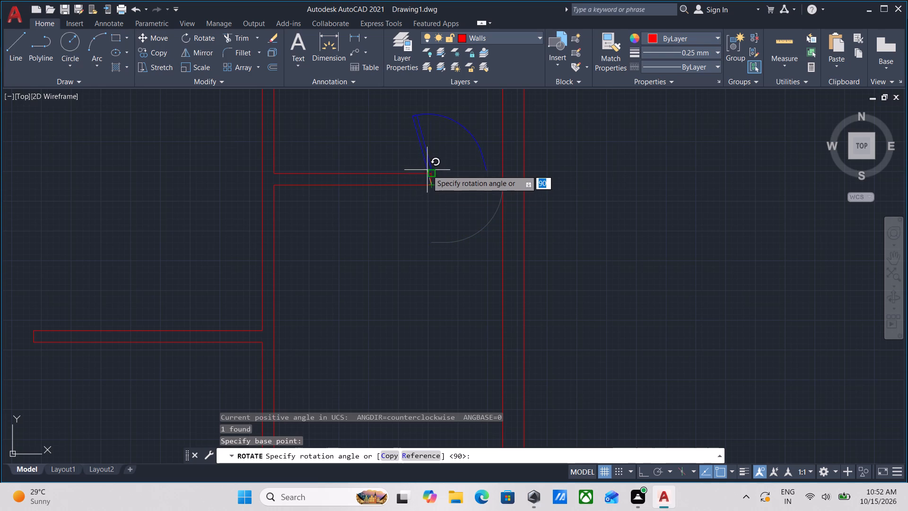
click(430, 170)
scroll(435, 167, down, 1)
middle_drag(435, 167, 427, 222)
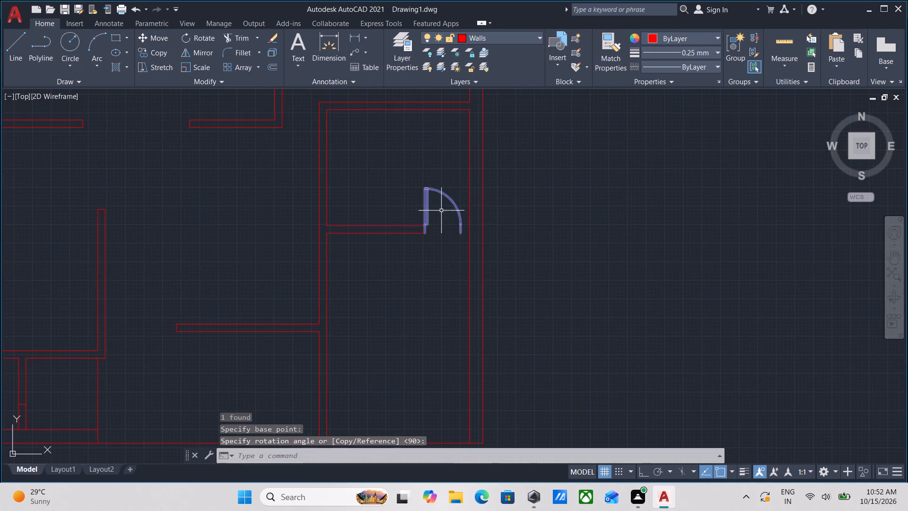
Widen the rotated door eastward to the inner face of the east exterior wall.
scroll(461, 192, up, 2)
click(451, 197)
click(422, 222)
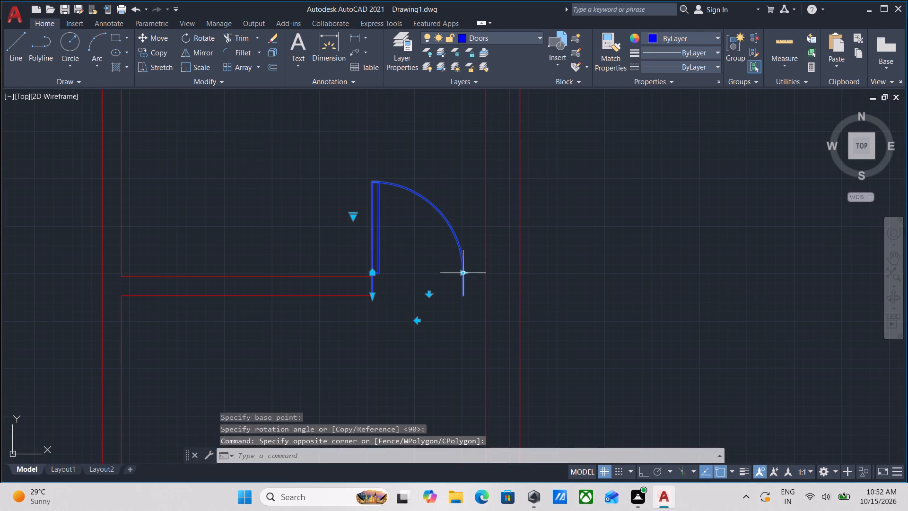
click(463, 277)
click(463, 273)
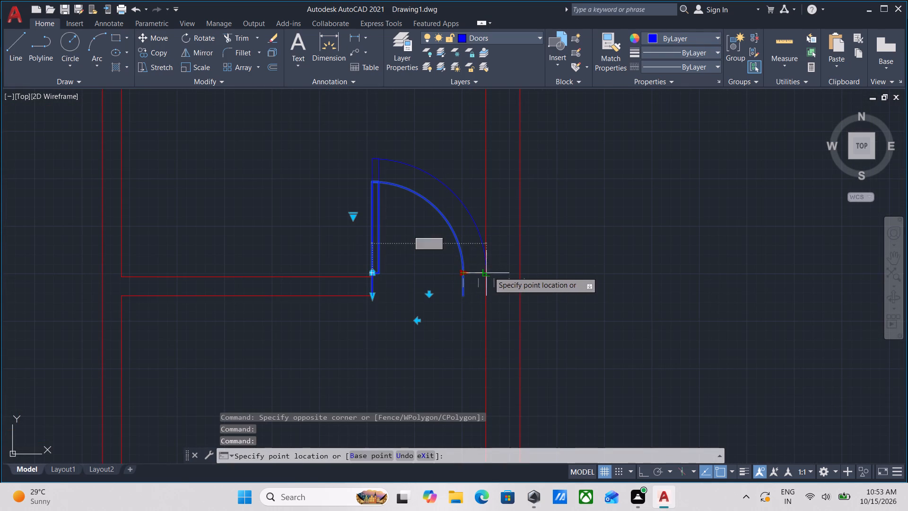
click(489, 272)
scroll(480, 257, down, 2)
middle_drag(479, 256, 476, 272)
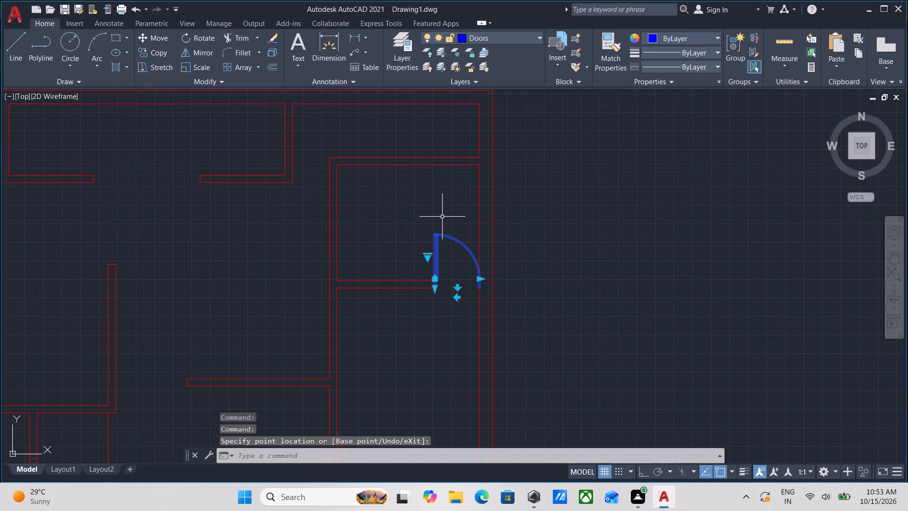
scroll(442, 215, down, 1)
middle_drag(443, 215, 439, 227)
key(Escape)
middle_drag(433, 254, 434, 249)
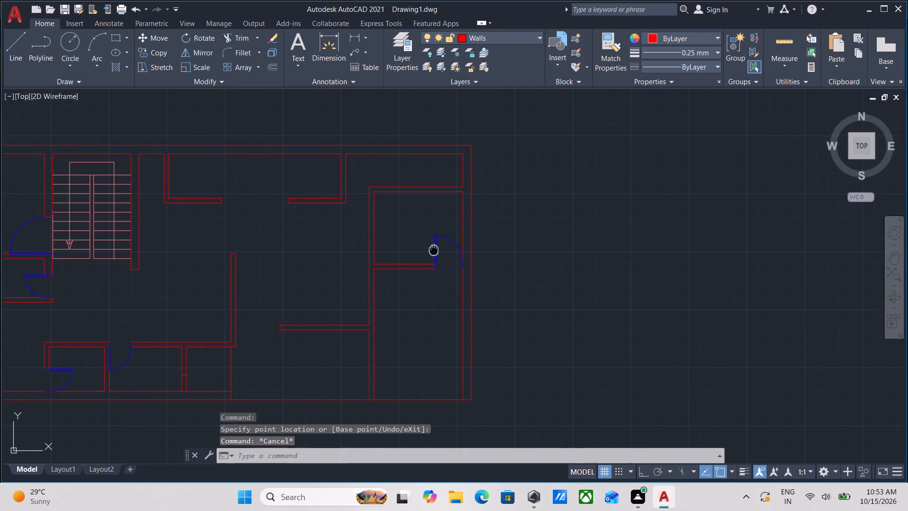
middle_drag(434, 249, 435, 248)
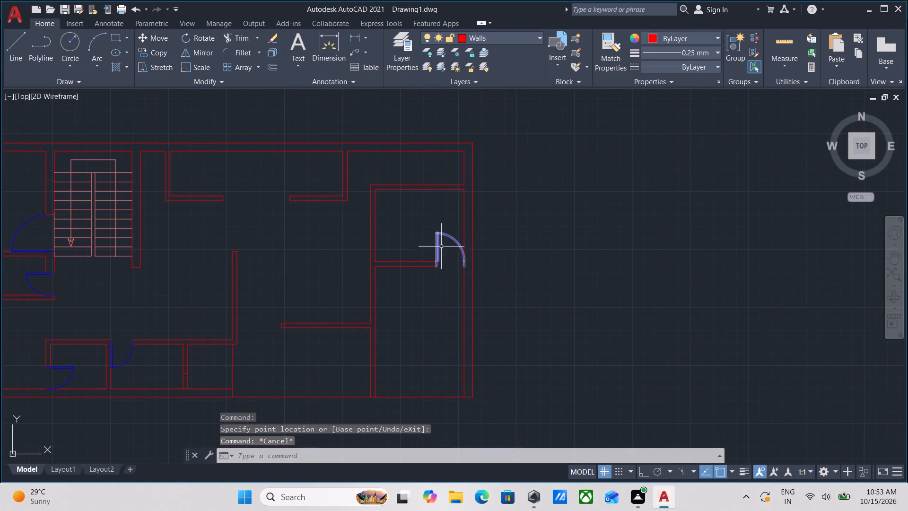
Mirror the east room door about a vertical line through the wall end, erasing the source door.
scroll(449, 258, up, 3)
drag(422, 241, 414, 234)
click(371, 209)
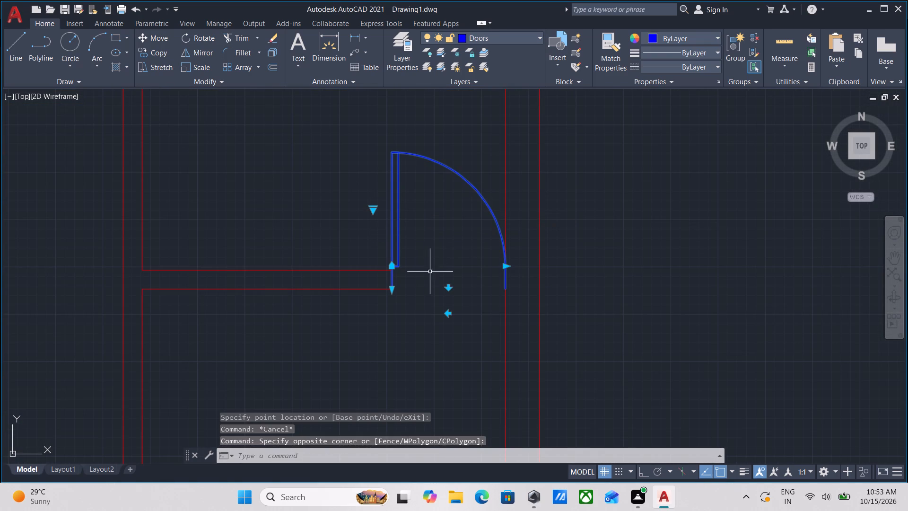
middle_drag(430, 272, 434, 271)
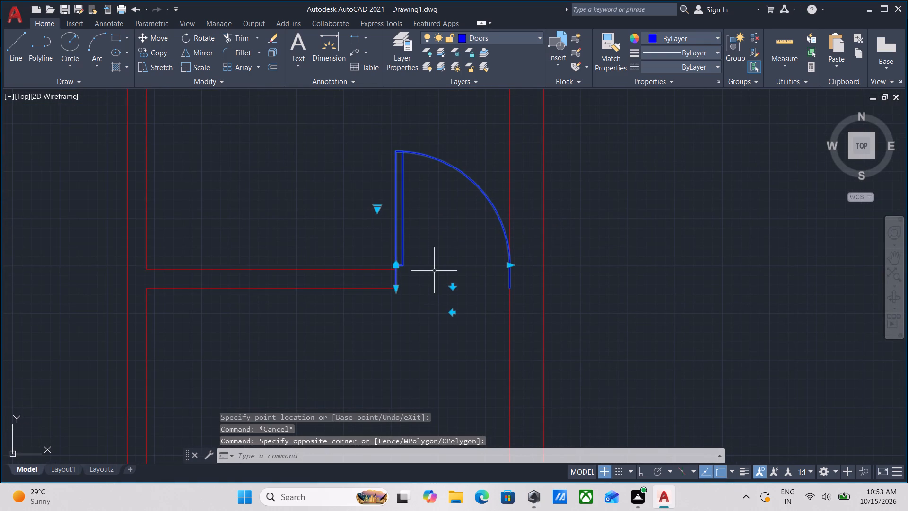
text(mi)
key(Return)
click(396, 286)
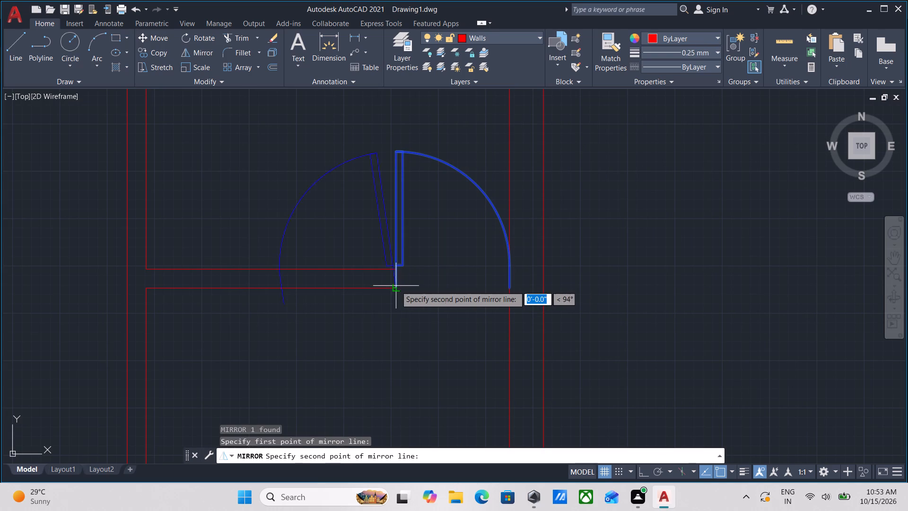
key(F8)
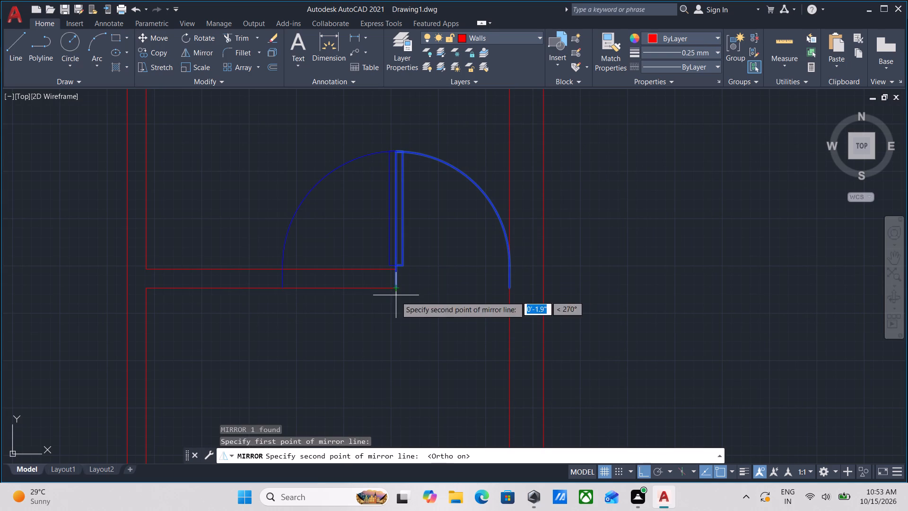
click(394, 317)
drag(424, 344, 394, 317)
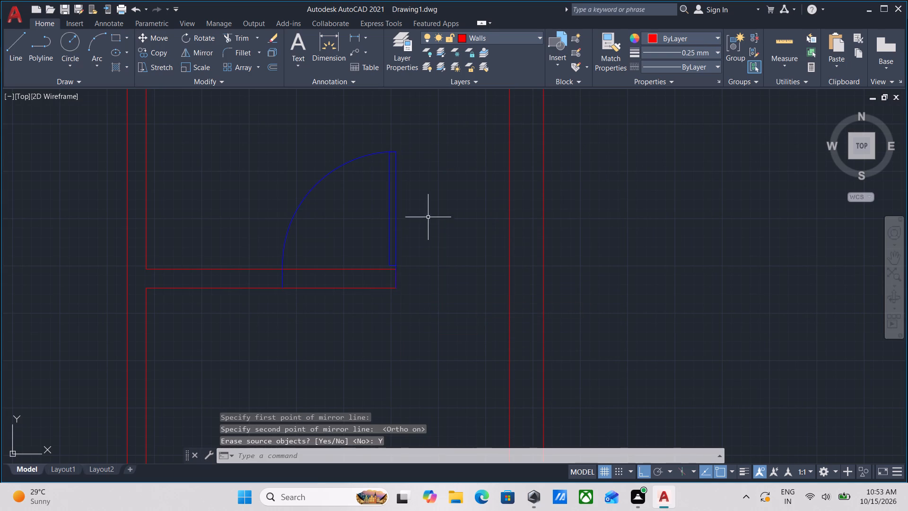
Move the mirrored door east from the wall-end corner so its hinge side meets the exterior wall's inner face.
drag(420, 219, 416, 219)
click(377, 213)
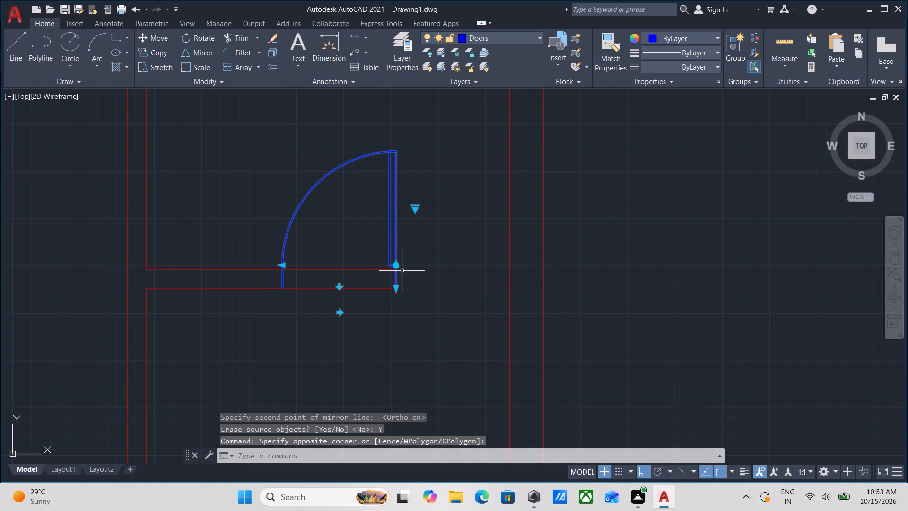
key(m)
key(Return)
click(396, 288)
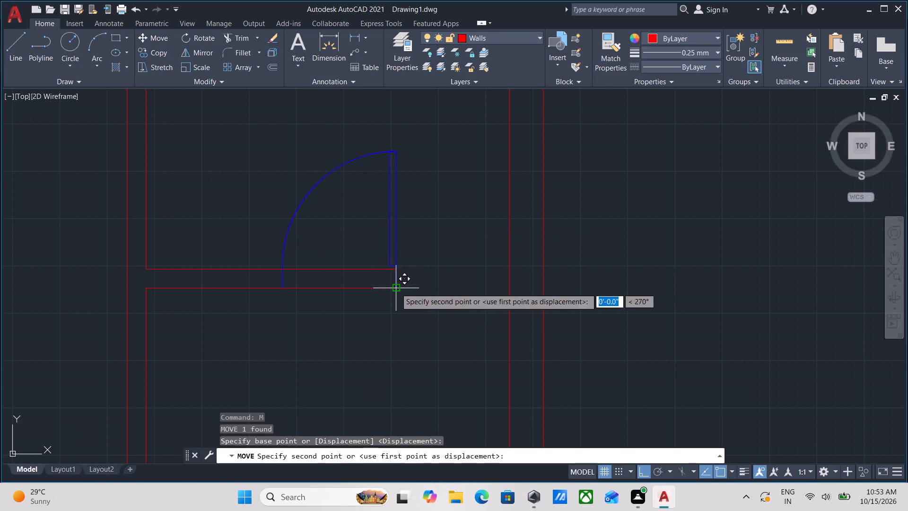
click(509, 288)
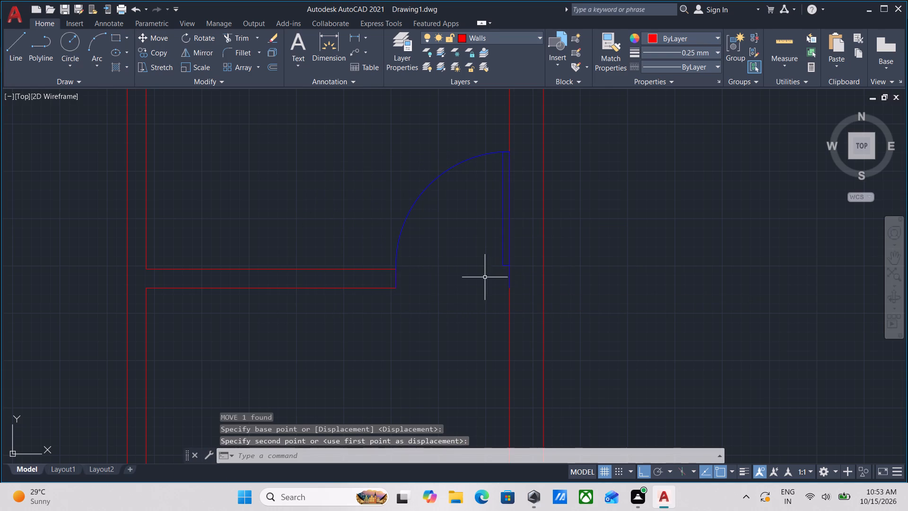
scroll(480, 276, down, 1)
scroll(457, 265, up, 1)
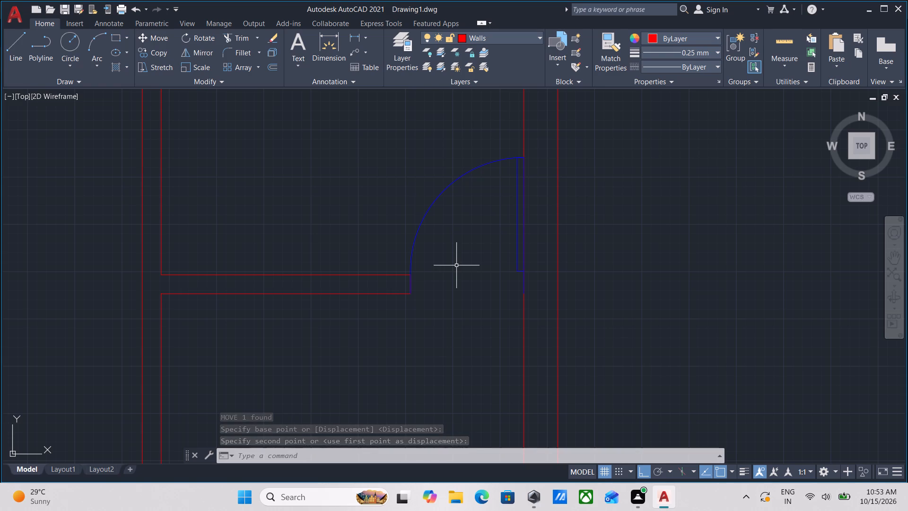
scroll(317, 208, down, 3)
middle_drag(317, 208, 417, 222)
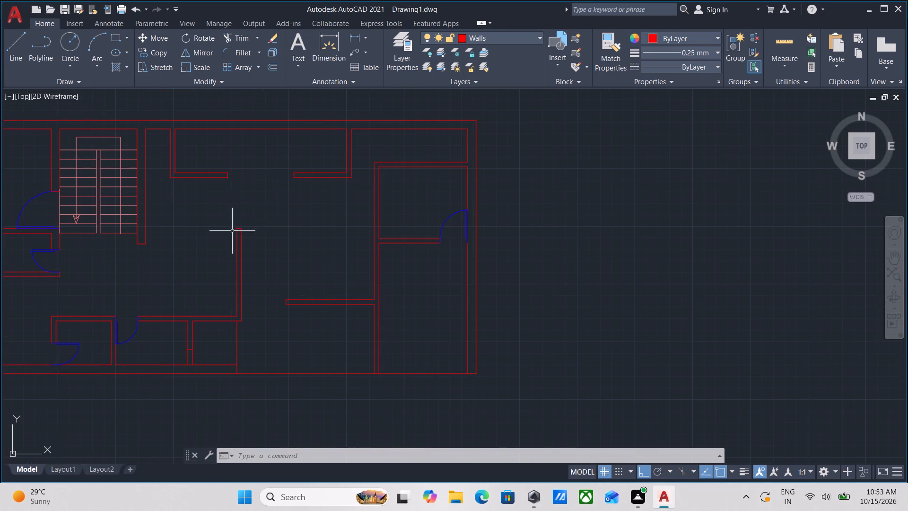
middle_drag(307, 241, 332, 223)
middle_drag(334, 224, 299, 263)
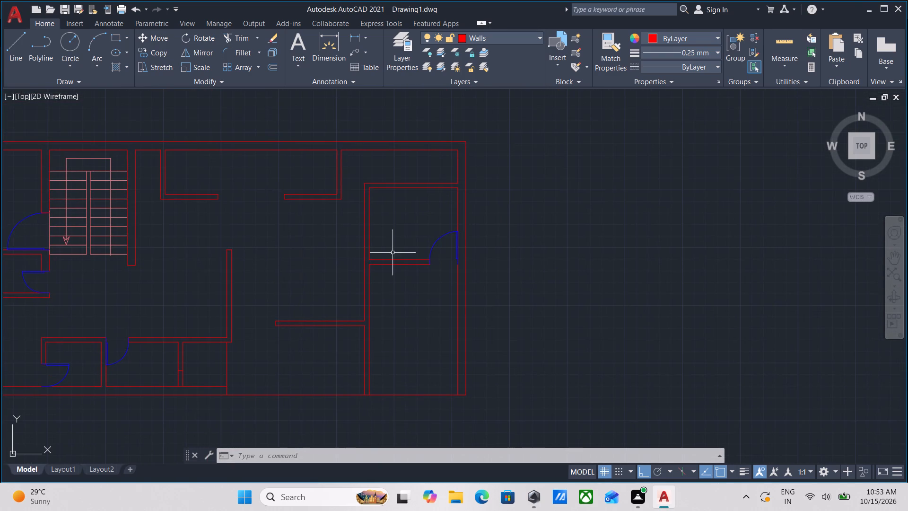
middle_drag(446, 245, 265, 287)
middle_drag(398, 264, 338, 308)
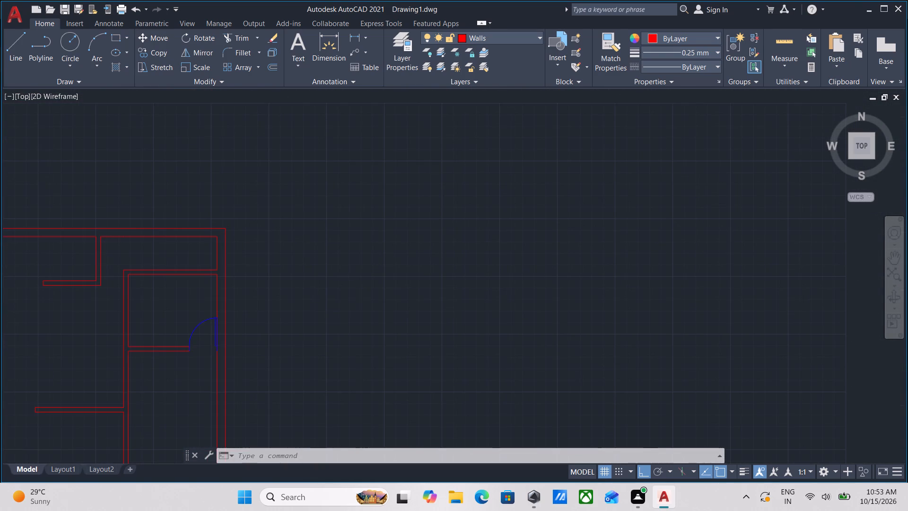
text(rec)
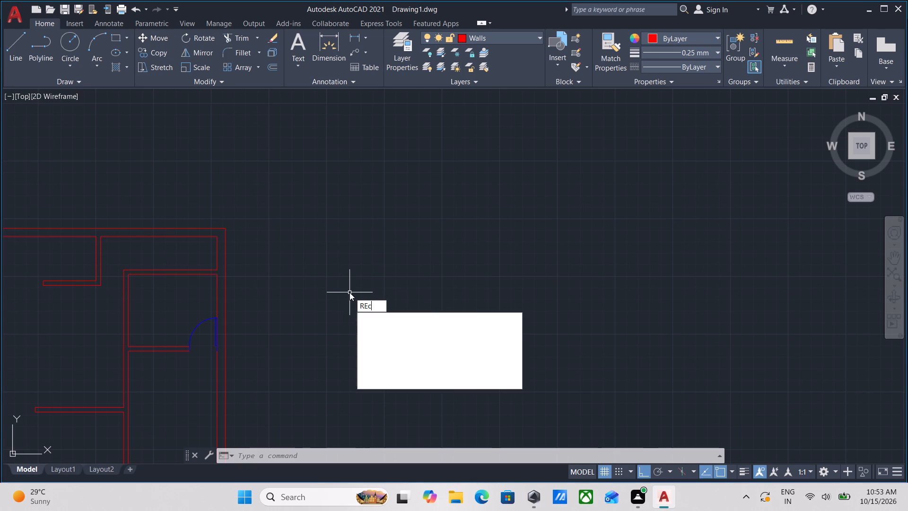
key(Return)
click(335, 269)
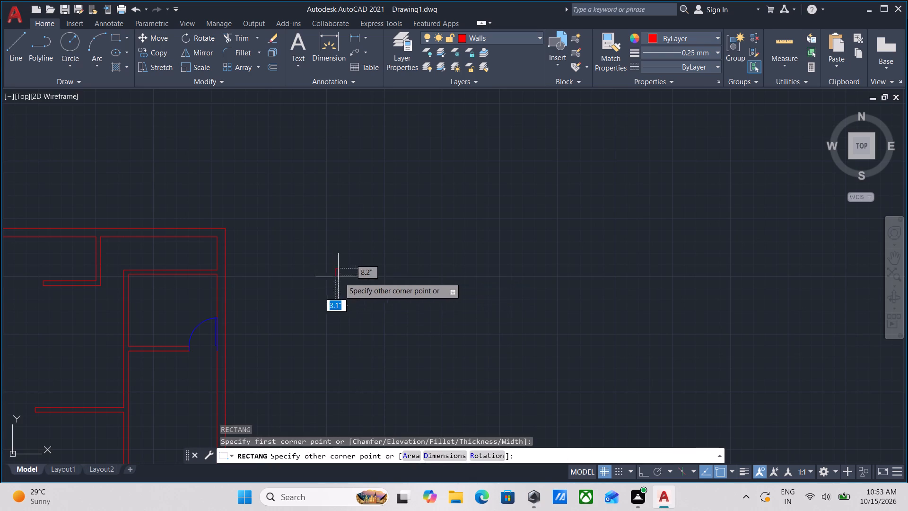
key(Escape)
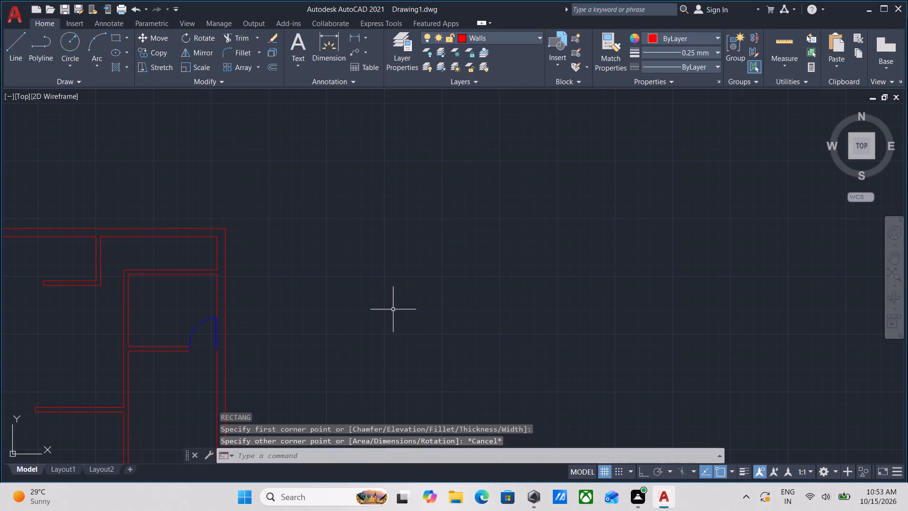
Make Doors the current layer, keeping its colour blue.
click(513, 35)
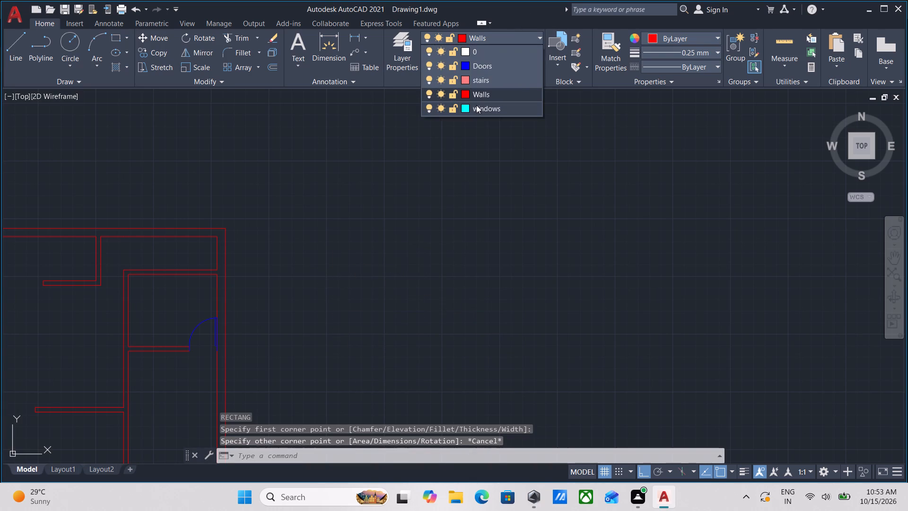
click(461, 67)
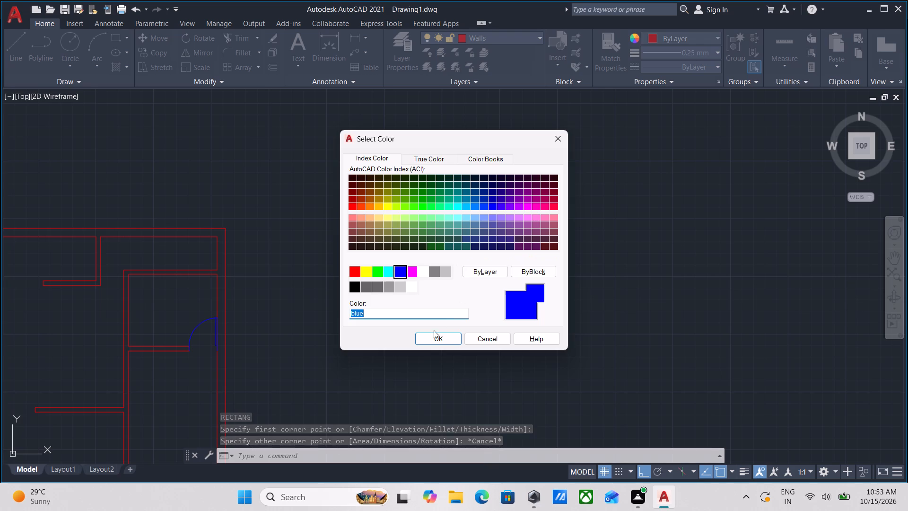
click(433, 337)
click(512, 40)
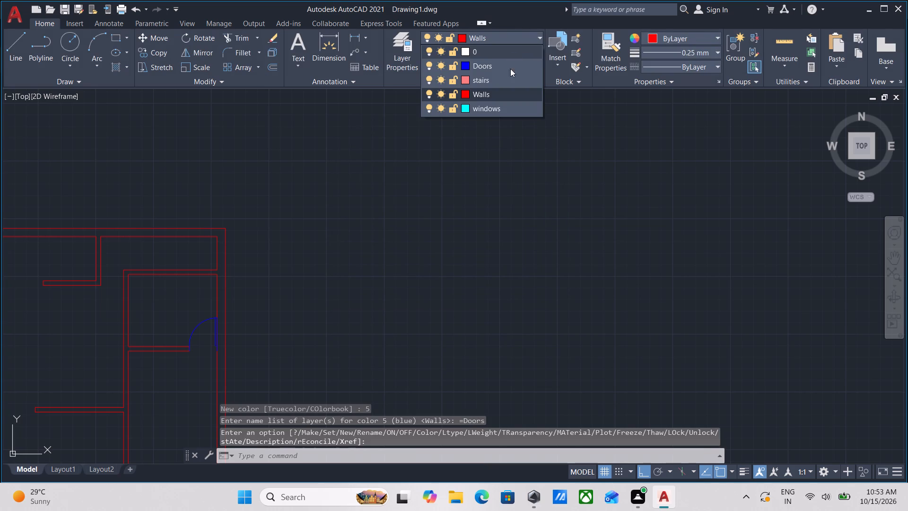
click(520, 65)
Draw a 6' by 5" rectangle on the Doors layer in the empty space east of the floor plan.
middle_drag(392, 229, 400, 211)
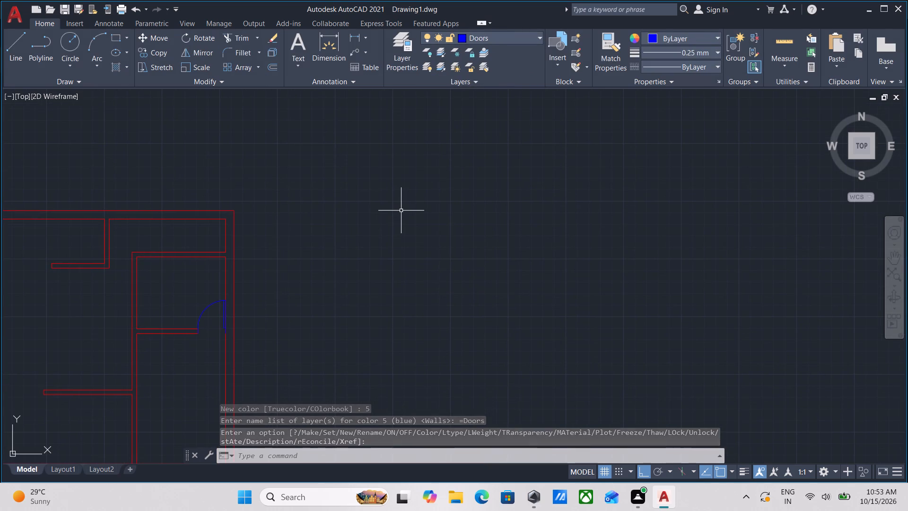
text(rec)
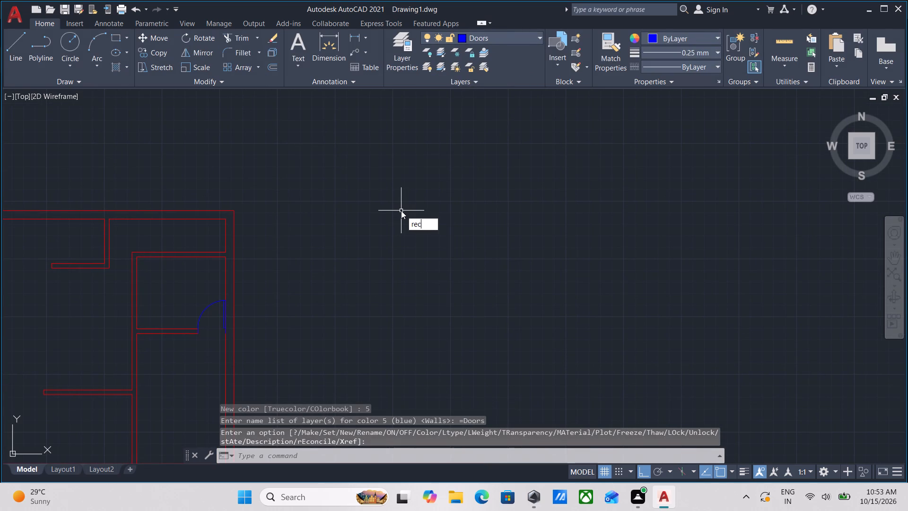
key(Return)
click(369, 236)
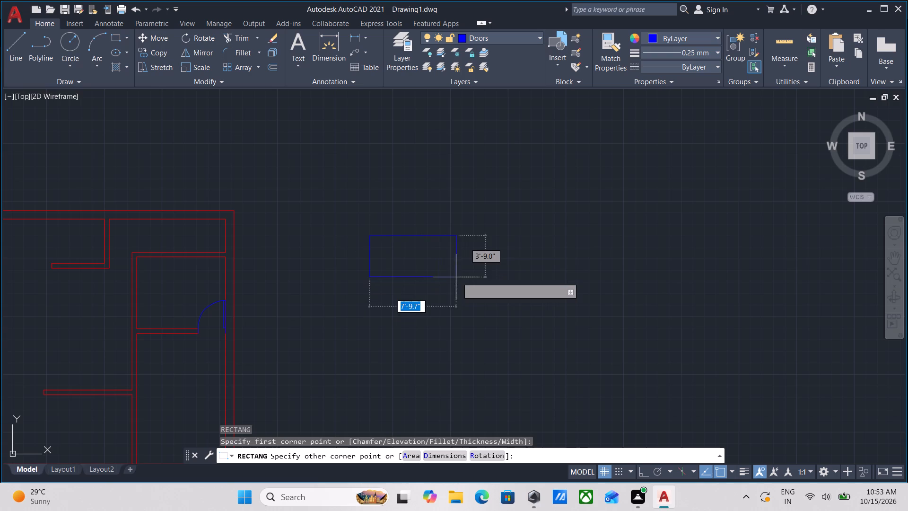
scroll(467, 272, up, 2)
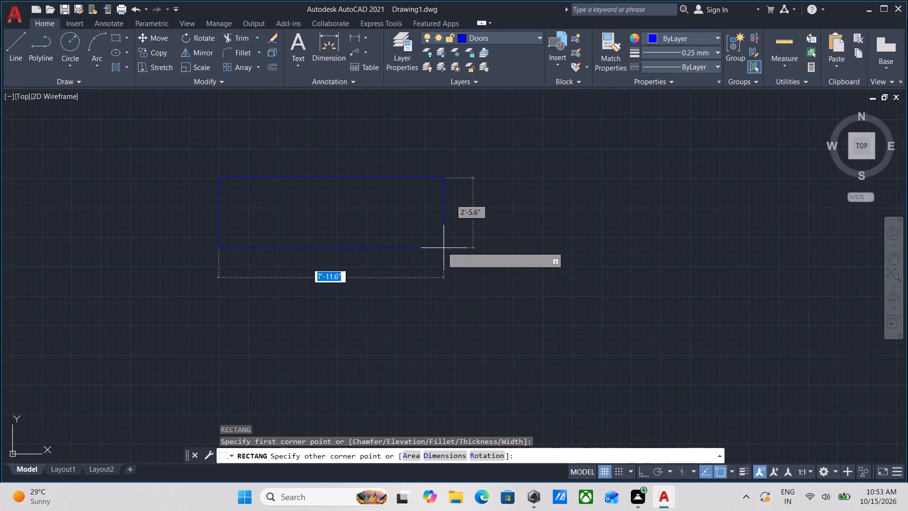
middle_drag(442, 247, 508, 280)
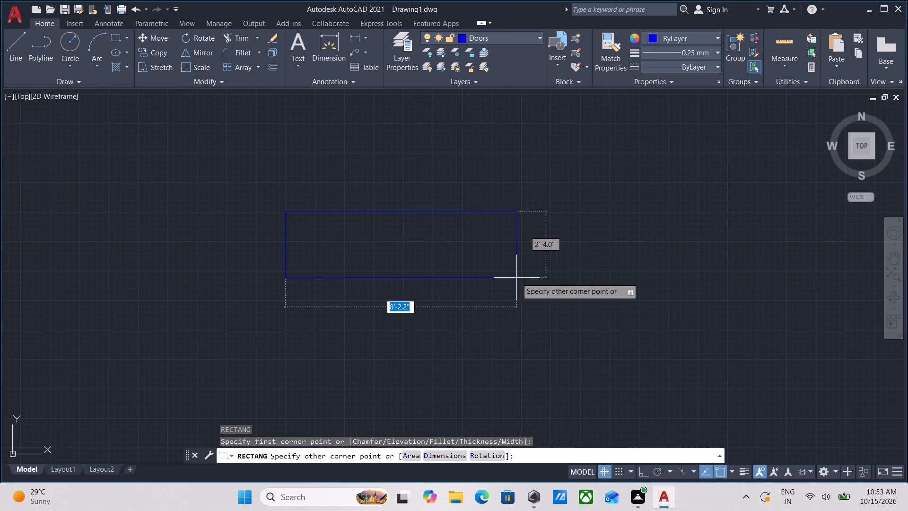
text(4')
scroll(516, 278, down, 4)
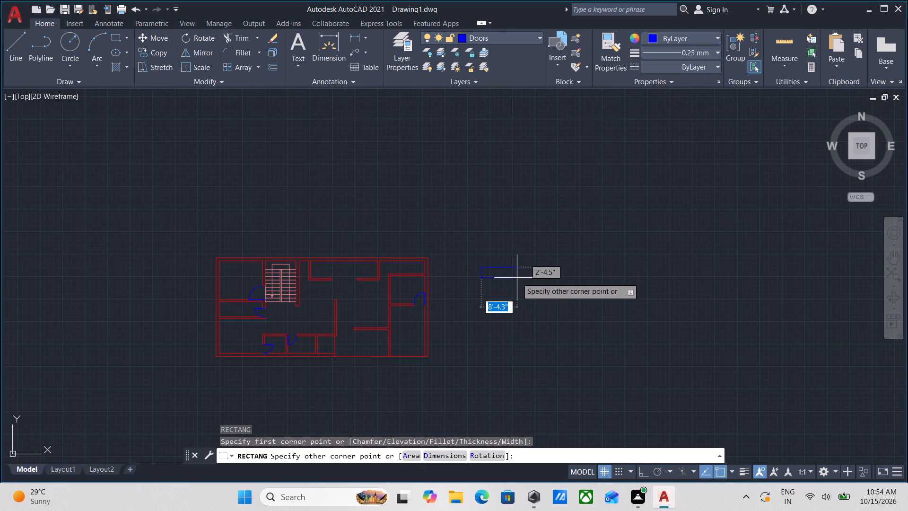
scroll(517, 278, up, 2)
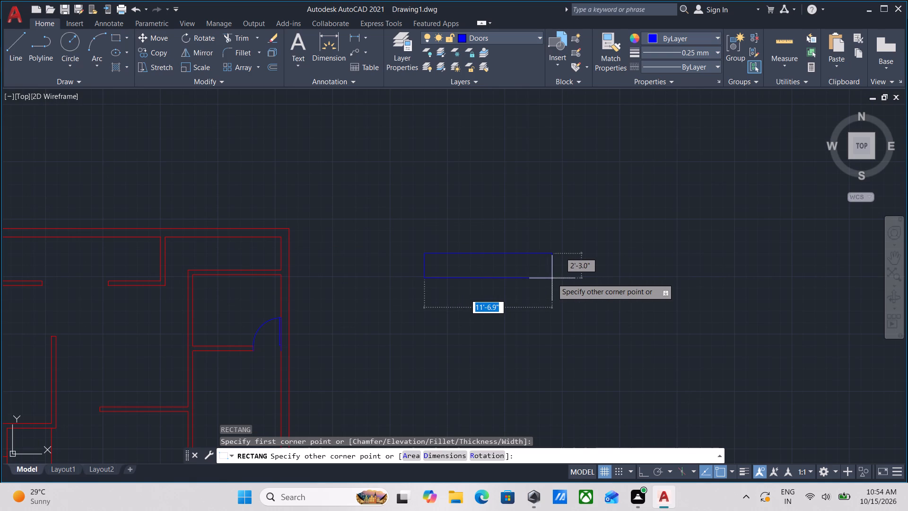
text(6')
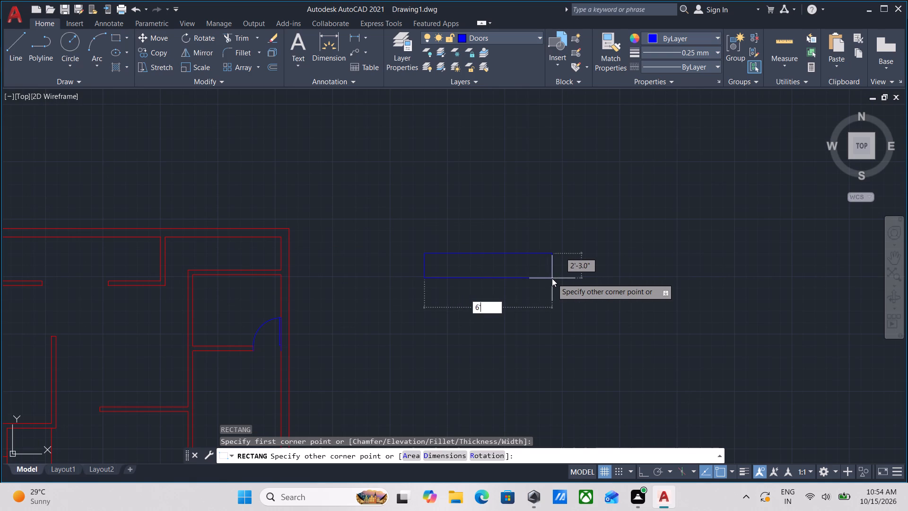
key(Tab)
scroll(537, 269, up, 2)
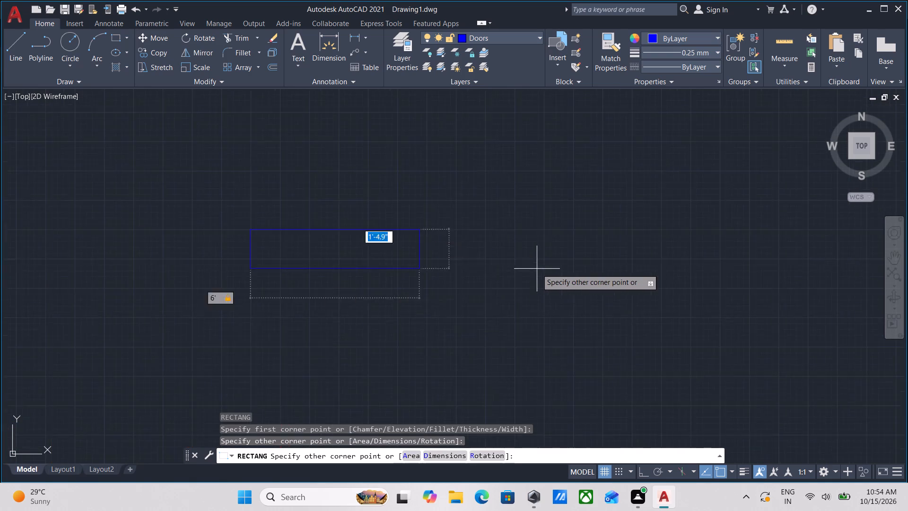
scroll(537, 269, up, 2)
middle_drag(416, 255, 535, 305)
middle_drag(375, 247, 413, 286)
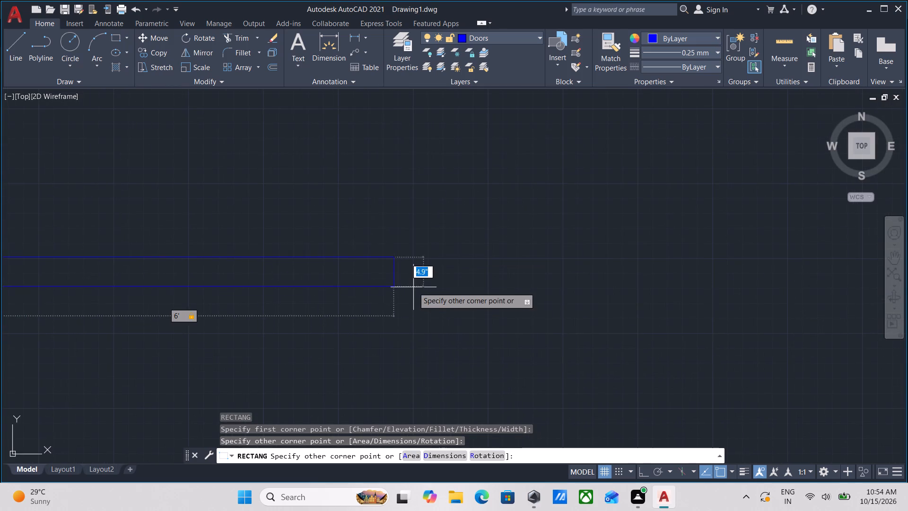
key(5)
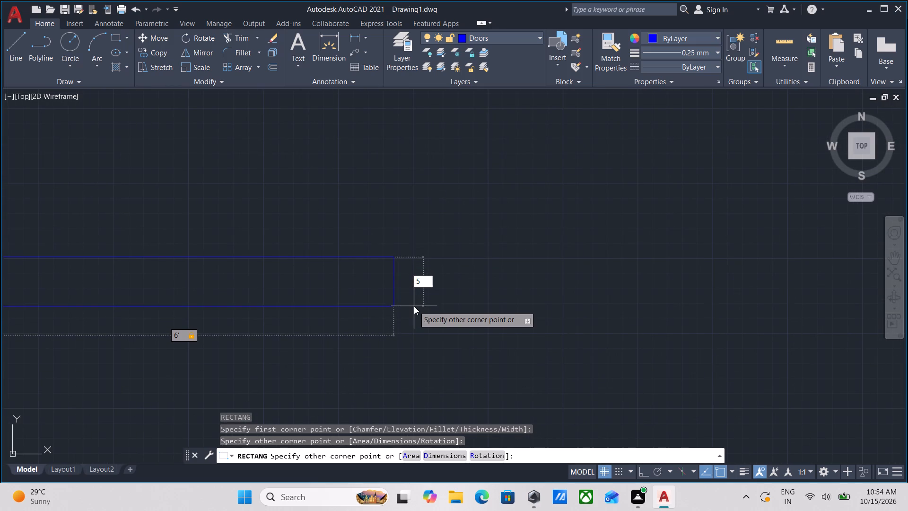
key(shift+quotedbl)
key(Return)
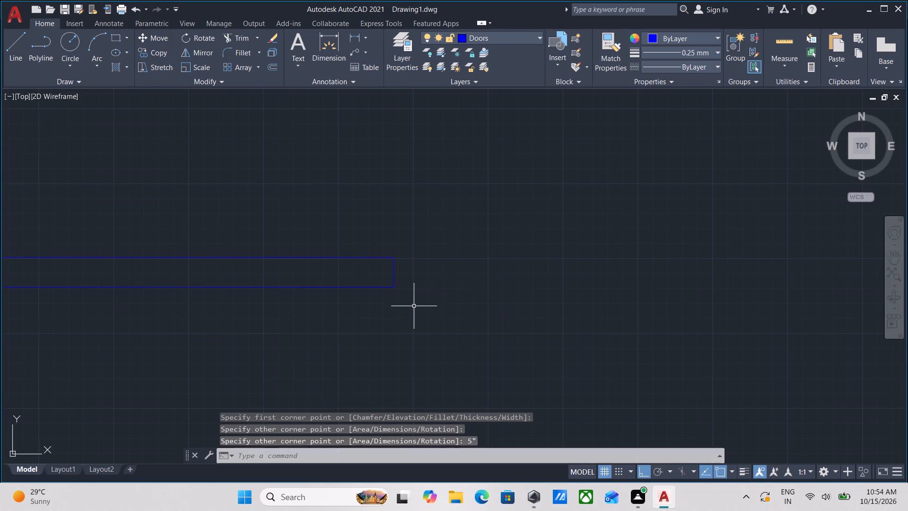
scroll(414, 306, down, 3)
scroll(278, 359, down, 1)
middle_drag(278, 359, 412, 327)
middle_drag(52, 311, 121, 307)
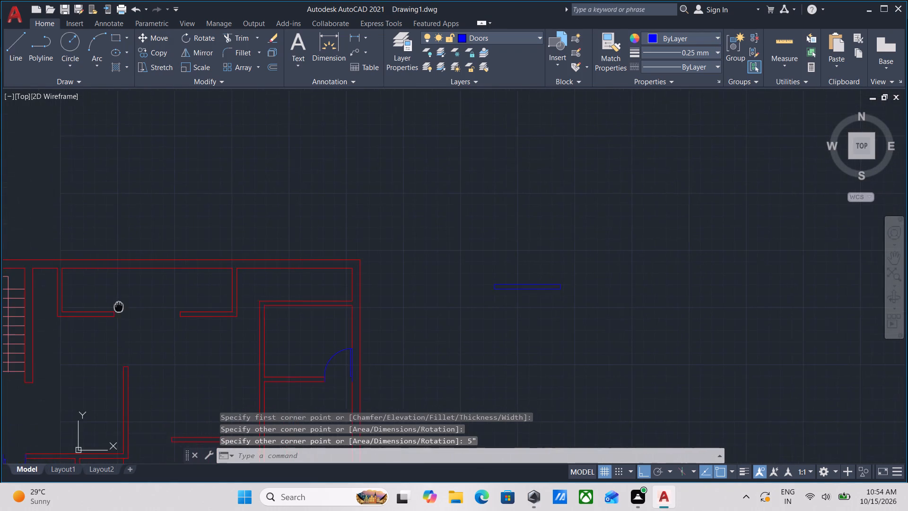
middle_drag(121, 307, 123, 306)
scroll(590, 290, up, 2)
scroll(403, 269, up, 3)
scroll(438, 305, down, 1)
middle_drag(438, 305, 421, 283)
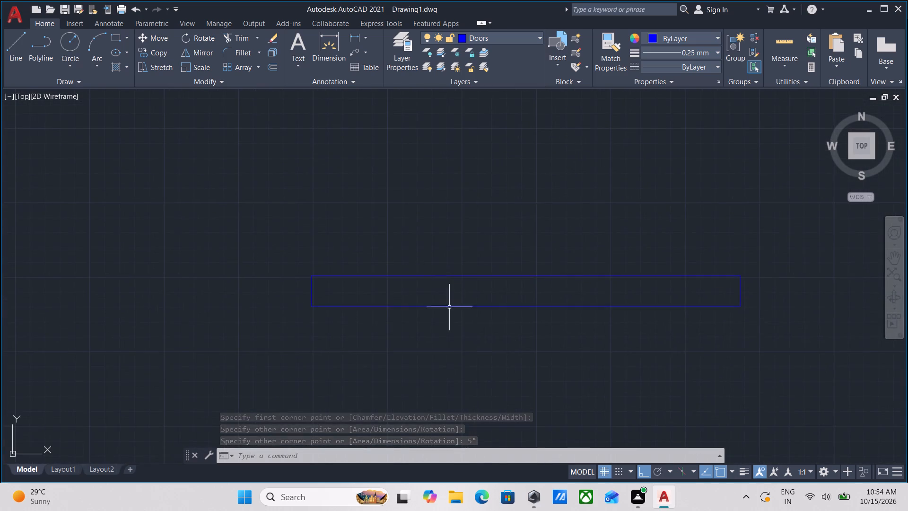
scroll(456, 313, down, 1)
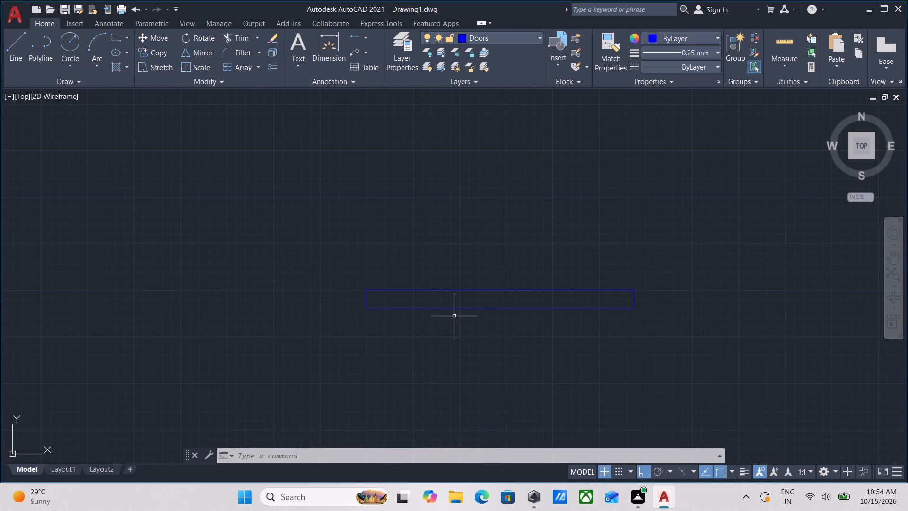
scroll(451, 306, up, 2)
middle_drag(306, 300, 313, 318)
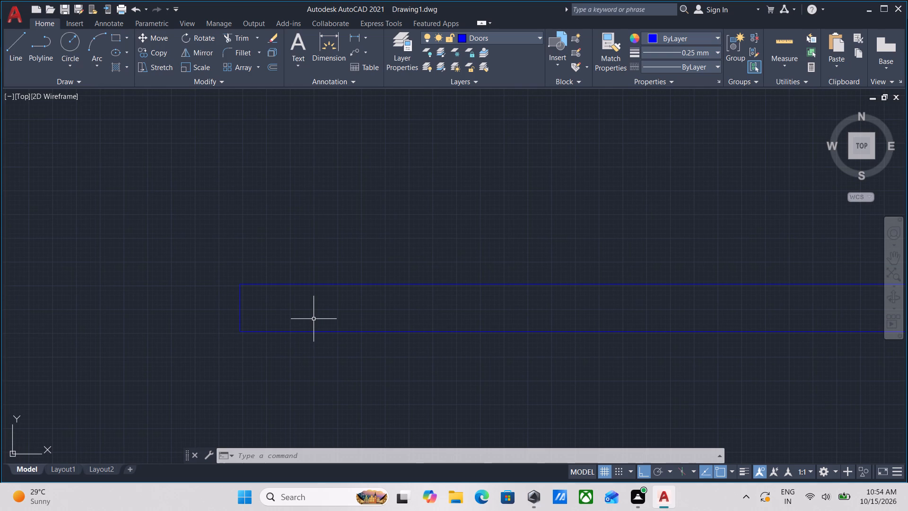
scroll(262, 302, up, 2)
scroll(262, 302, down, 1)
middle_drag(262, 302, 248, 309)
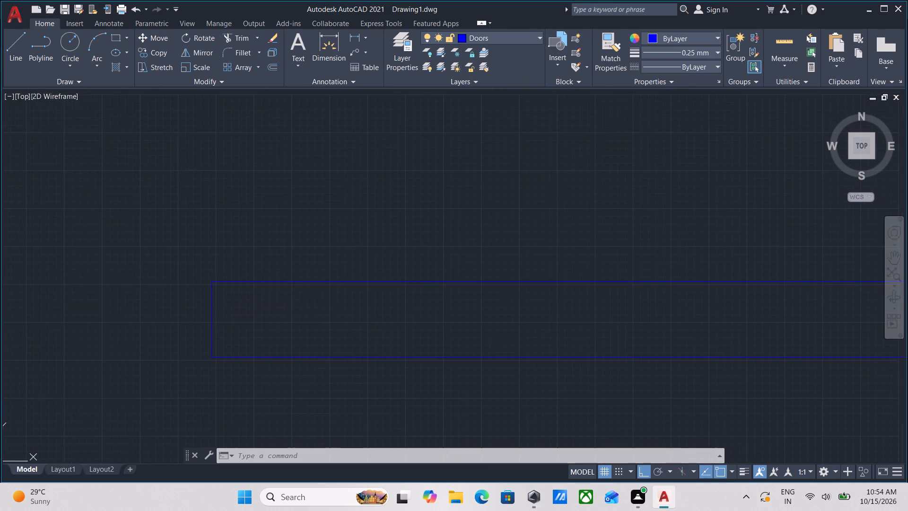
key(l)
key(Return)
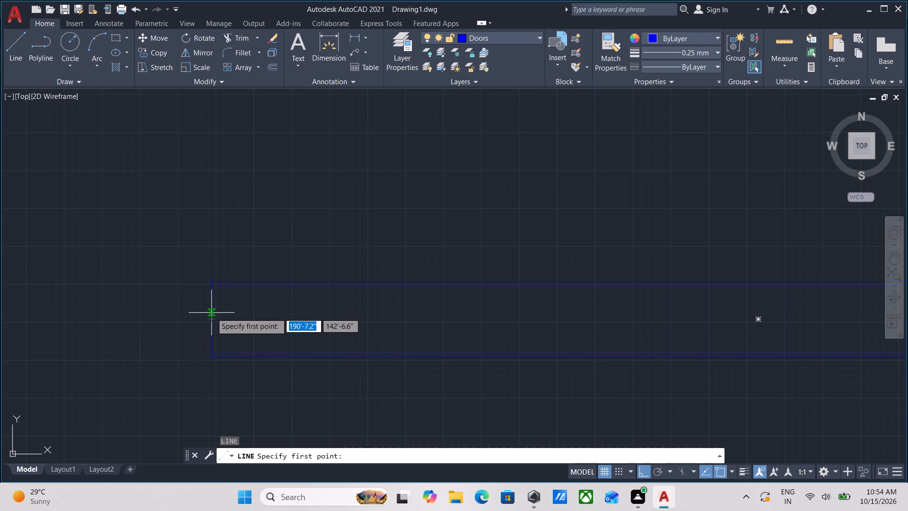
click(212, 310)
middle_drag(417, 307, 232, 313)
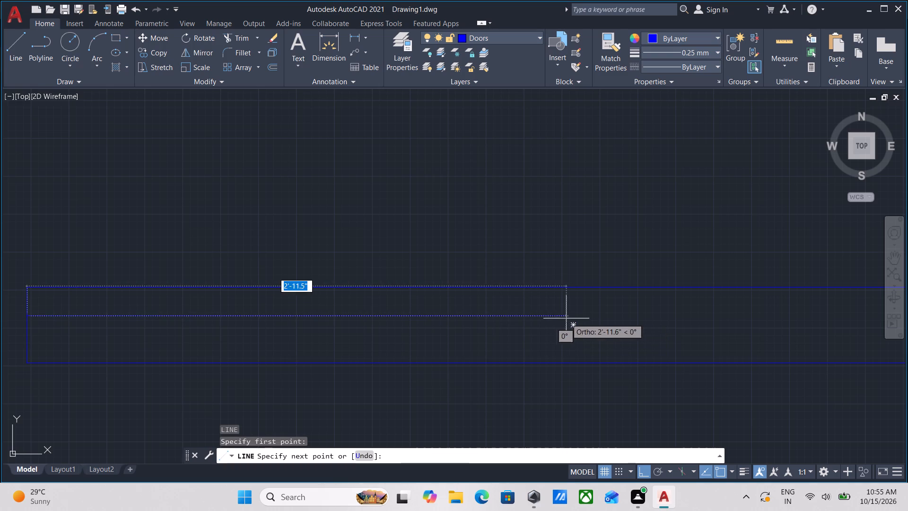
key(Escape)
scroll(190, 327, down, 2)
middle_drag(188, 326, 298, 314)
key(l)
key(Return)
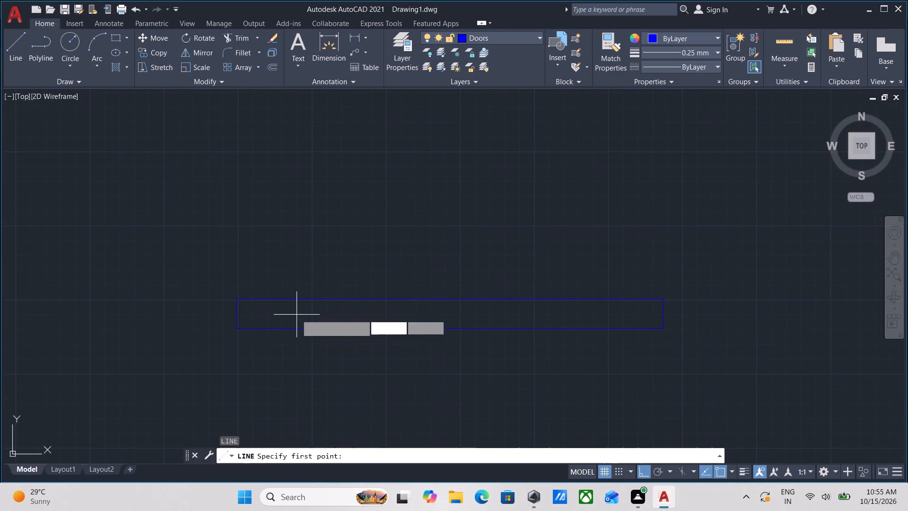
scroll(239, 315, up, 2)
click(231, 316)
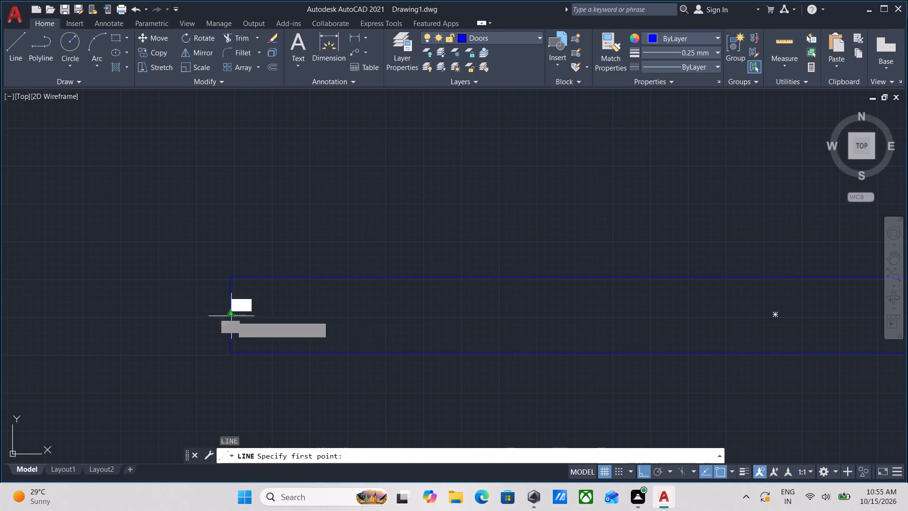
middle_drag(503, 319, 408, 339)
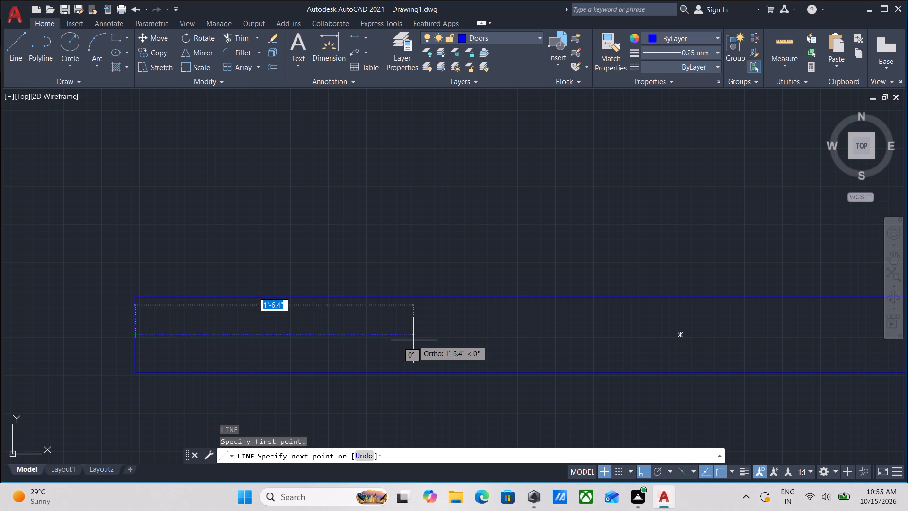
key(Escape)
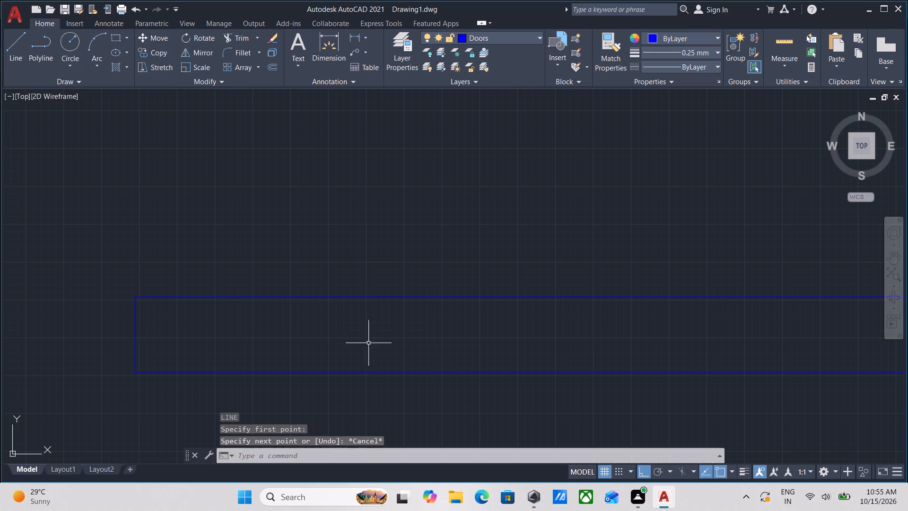
Draw a 3' line inside the rectangle from its west edge, about 1.7" below the top edge, with a short vertical up to that edge.
middle_drag(316, 340, 327, 337)
key(l)
key(Return)
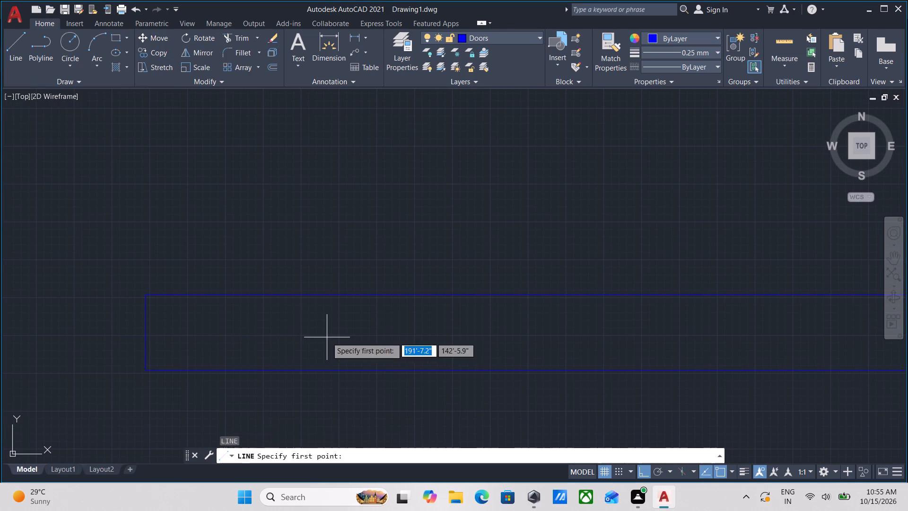
click(148, 321)
middle_drag(511, 331, 330, 333)
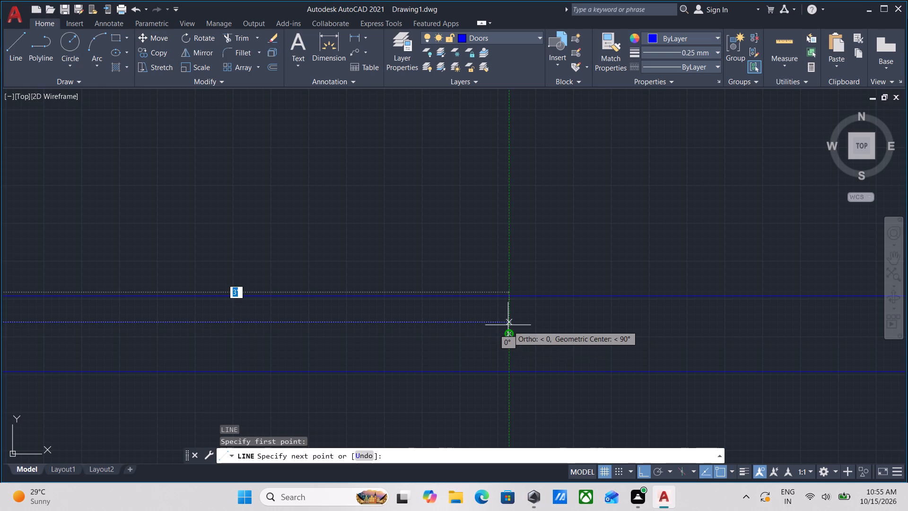
click(508, 321)
click(508, 296)
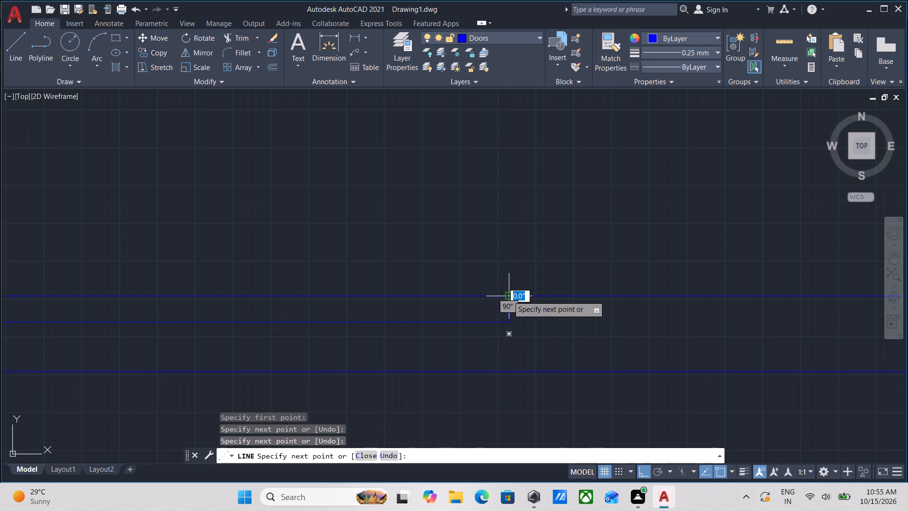
scroll(508, 296, down, 2)
key(Escape)
scroll(512, 300, up, 2)
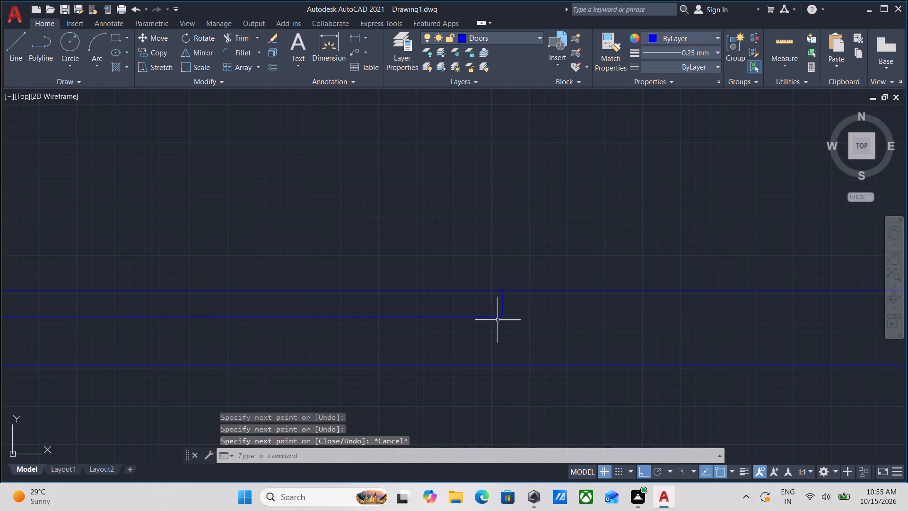
Erase the short vertical line joining the inner 3' line to the rectangle's top edge.
click(510, 307)
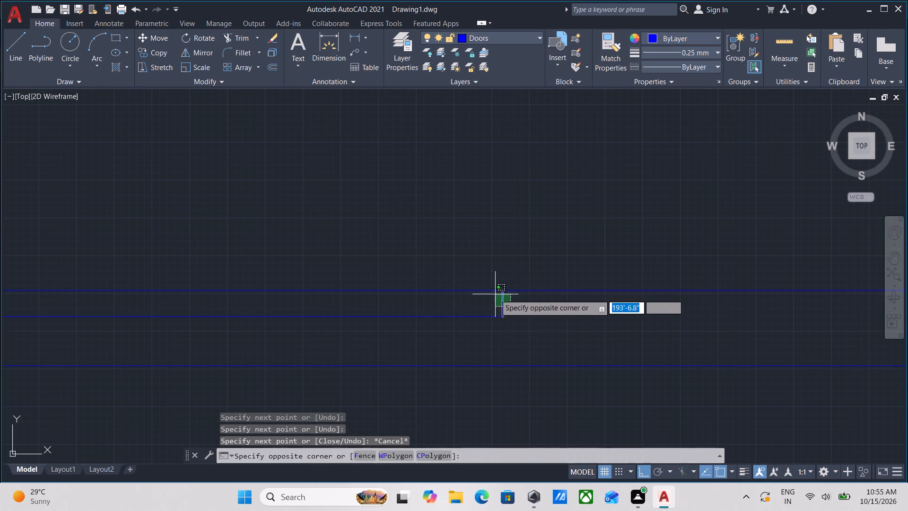
click(495, 294)
scroll(505, 308, up, 3)
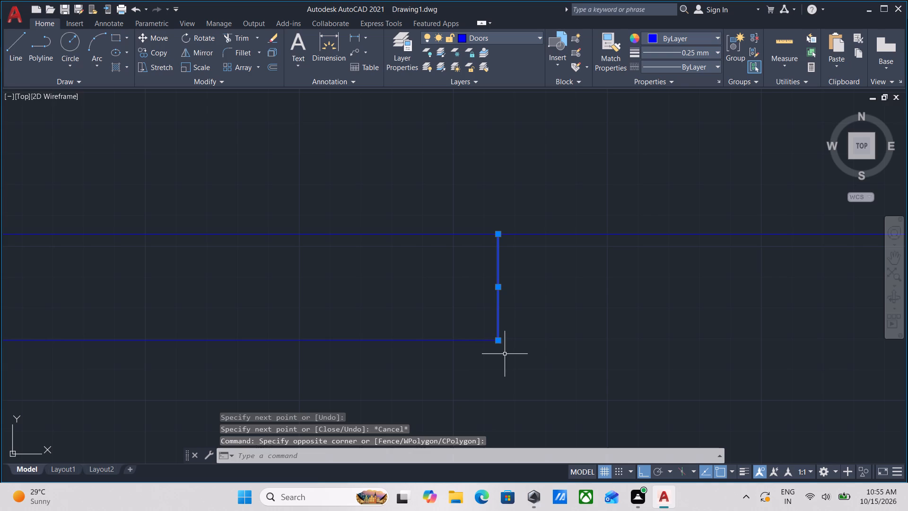
key(Escape)
drag(511, 326, 501, 314)
click(477, 285)
right_click(477, 285)
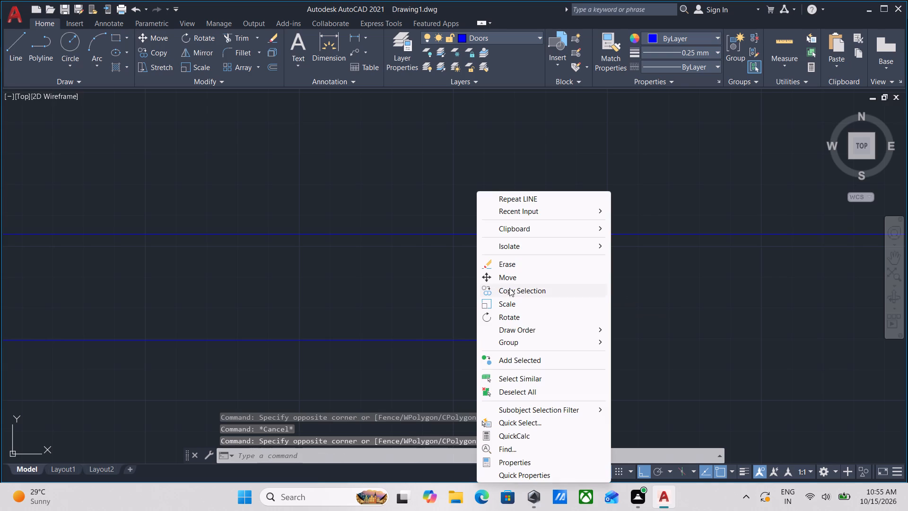
click(513, 264)
Stretch the inner horizontal line's east end about 1.5" farther east, making the line about 3'-1.5" long.
drag(512, 349, 506, 344)
click(482, 308)
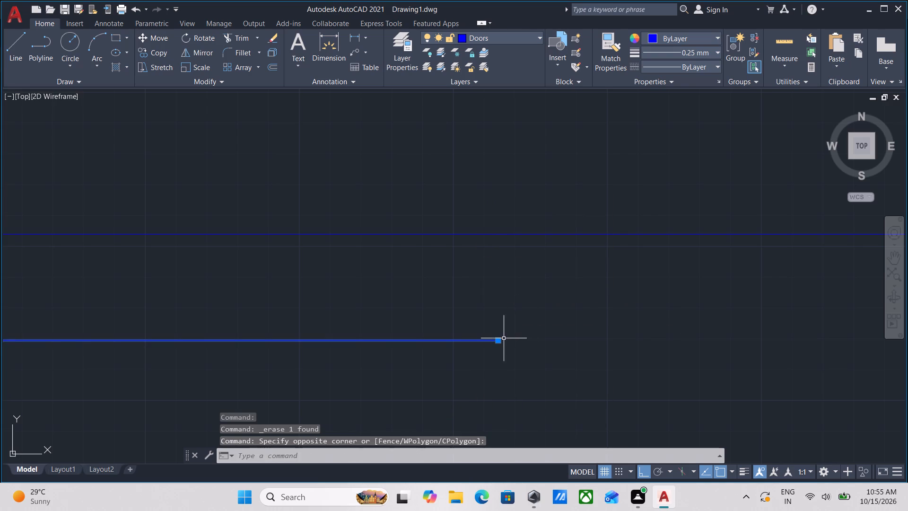
click(497, 341)
scroll(595, 340, down, 3)
middle_drag(594, 339, 582, 339)
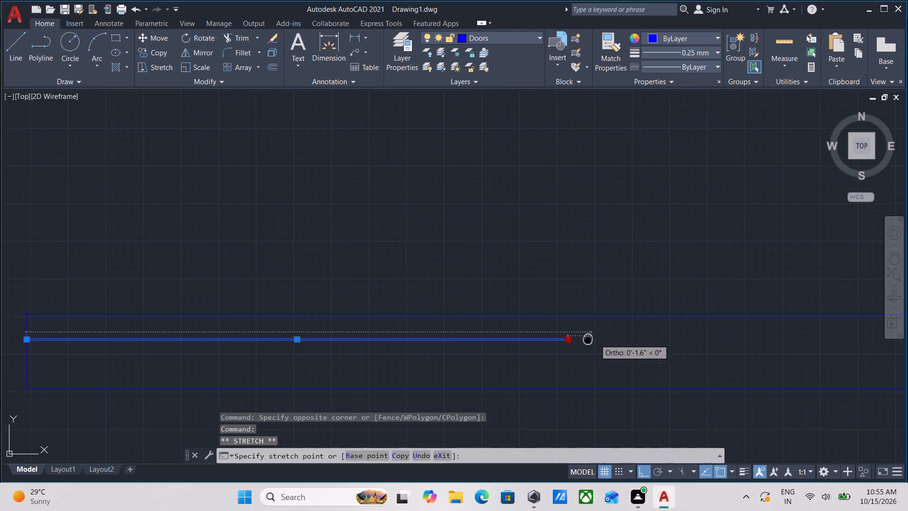
middle_drag(582, 339, 576, 338)
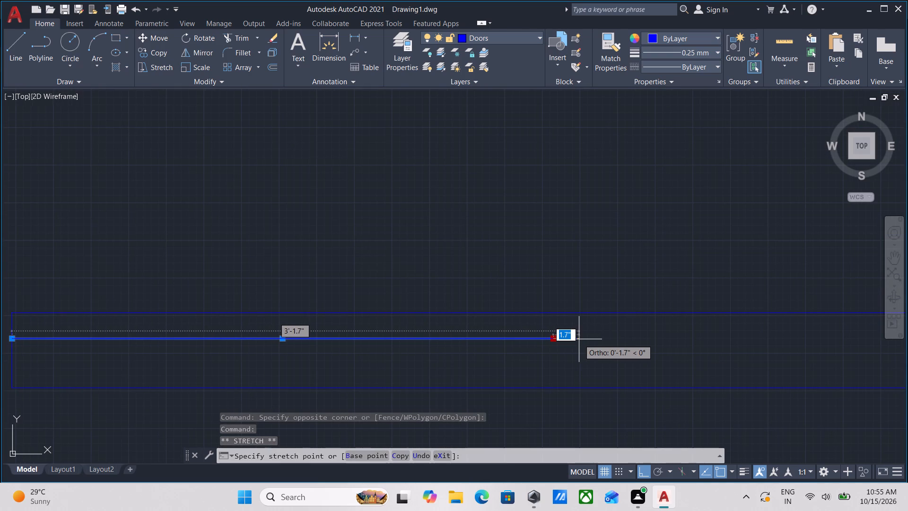
click(576, 339)
scroll(582, 344, up, 2)
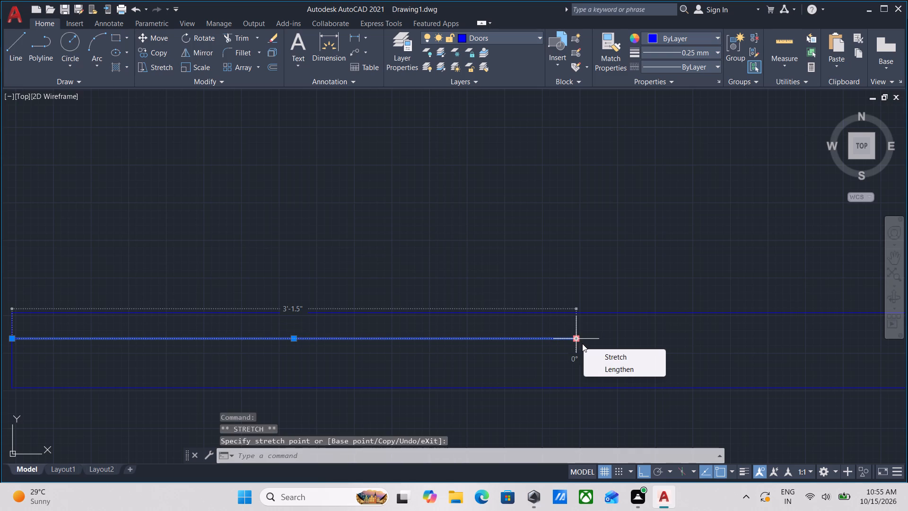
key(Escape)
scroll(574, 343, up, 1)
key(Escape)
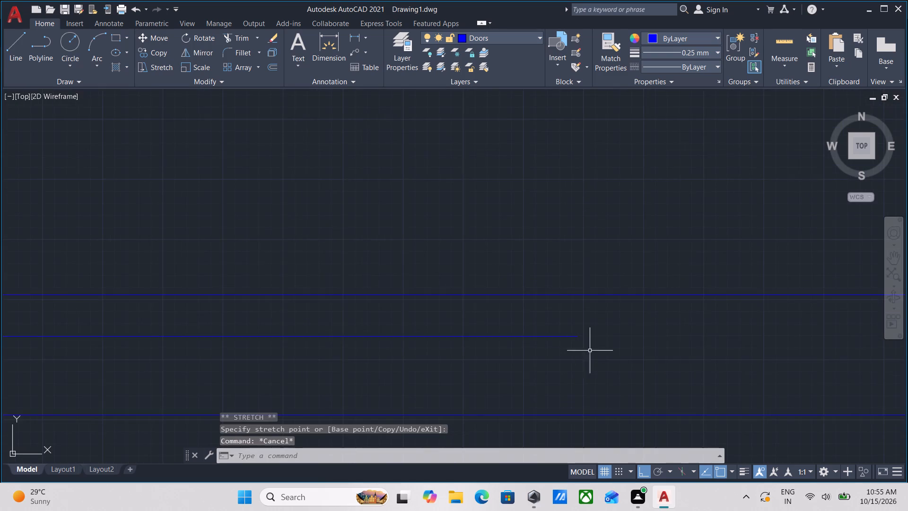
Draw a vertical line about 1.7" long from the lengthened line's east end up to the rectangle's top edge.
middle_drag(592, 350, 529, 370)
key(l)
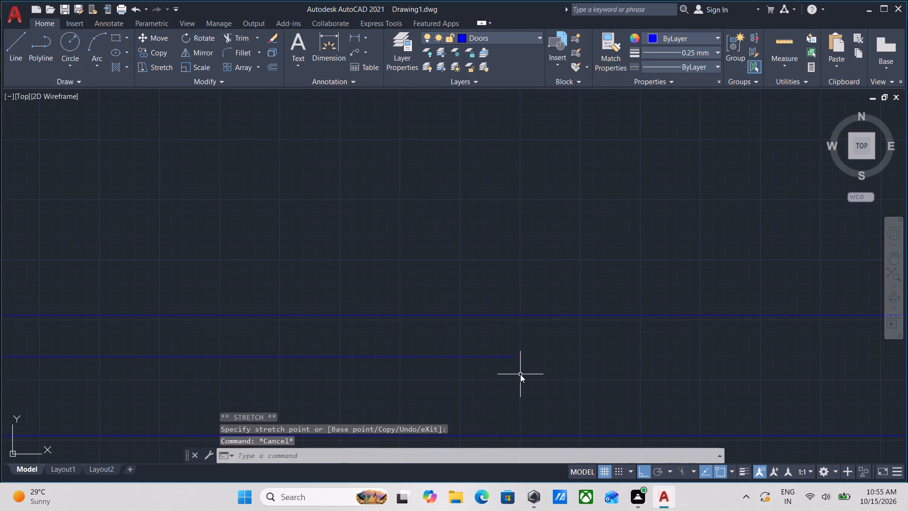
key(Return)
click(516, 355)
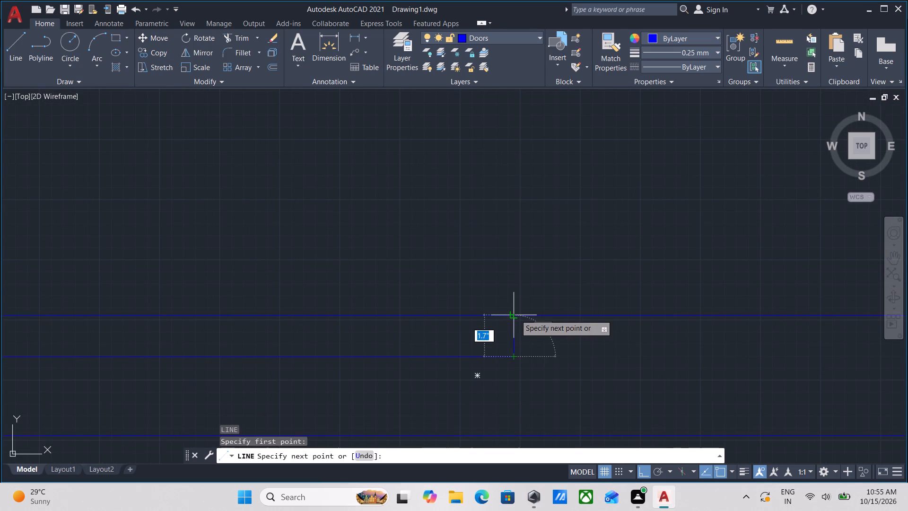
click(515, 315)
scroll(515, 315, down, 1)
key(Escape)
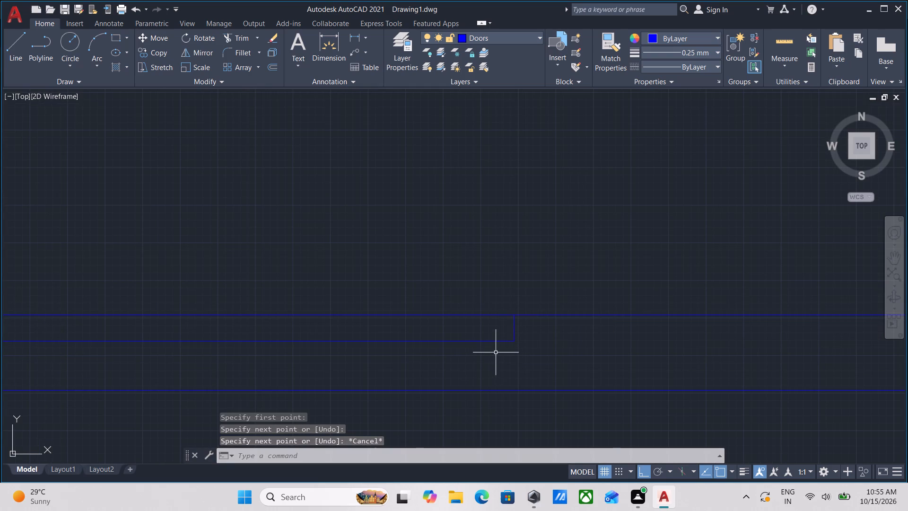
Mirror the inner horizontal line and its short end line about a vertical axis slightly west of the end line, keeping the source objects.
scroll(496, 356, down, 1)
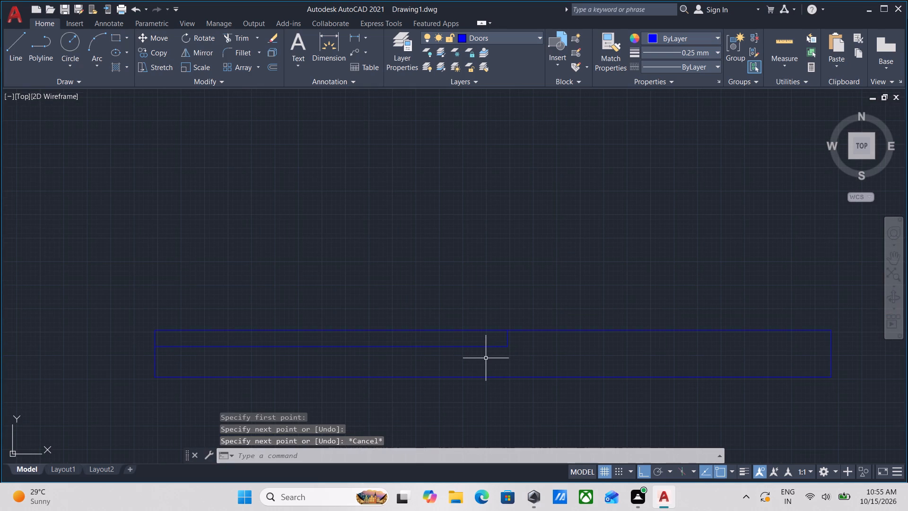
scroll(478, 356, up, 1)
middle_drag(478, 356, 480, 378)
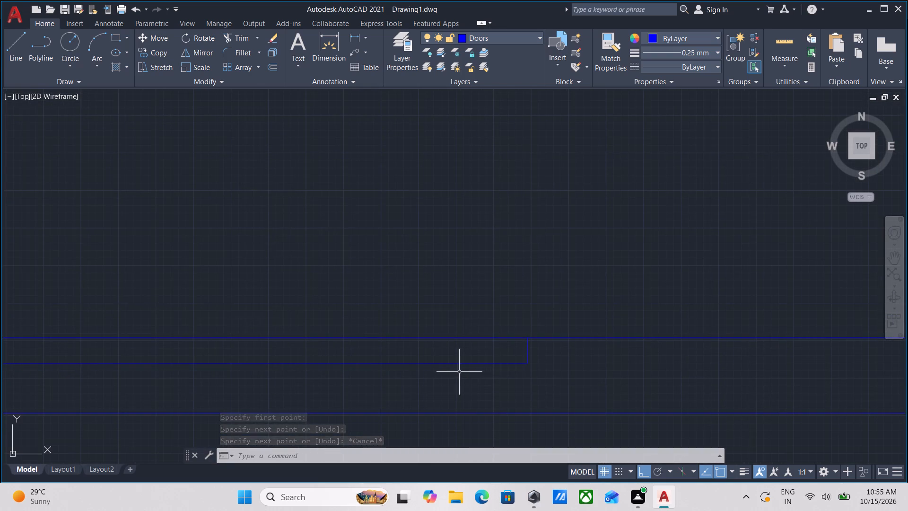
scroll(454, 372, down, 1)
middle_drag(454, 372, 495, 391)
click(585, 391)
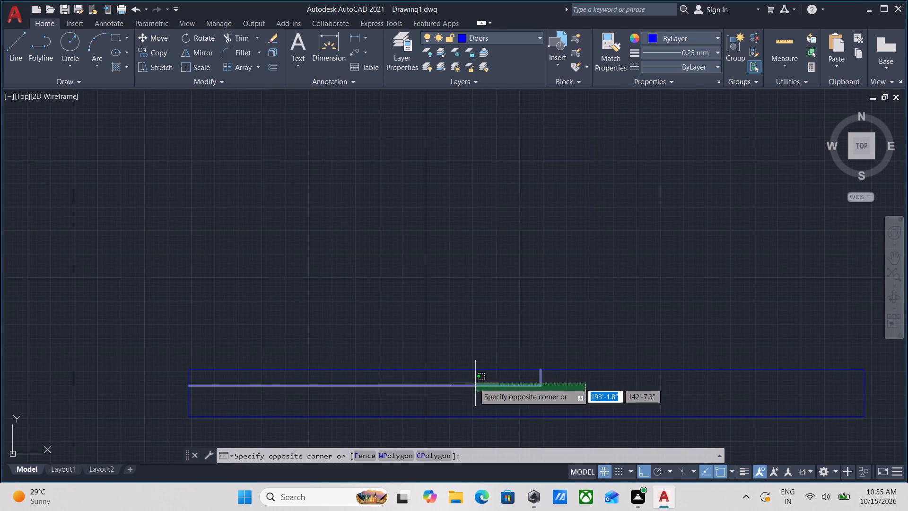
click(426, 382)
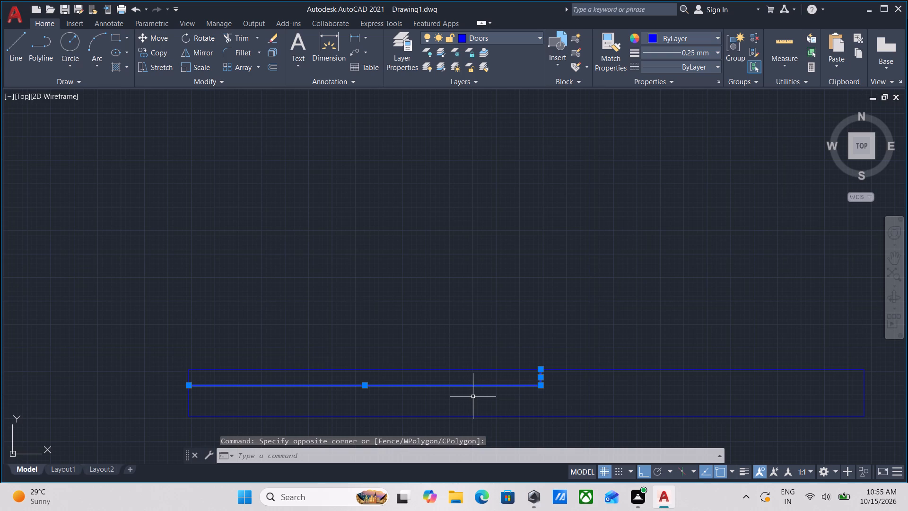
text(mi)
key(Return)
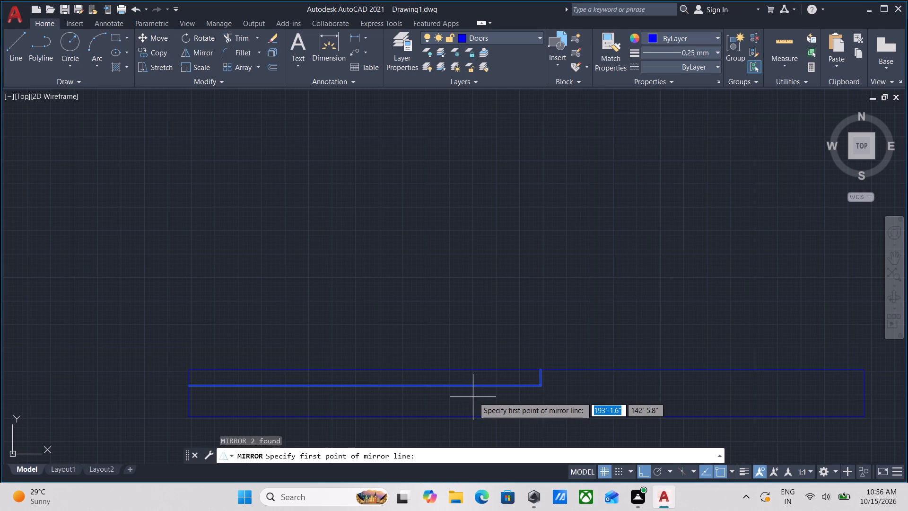
click(504, 389)
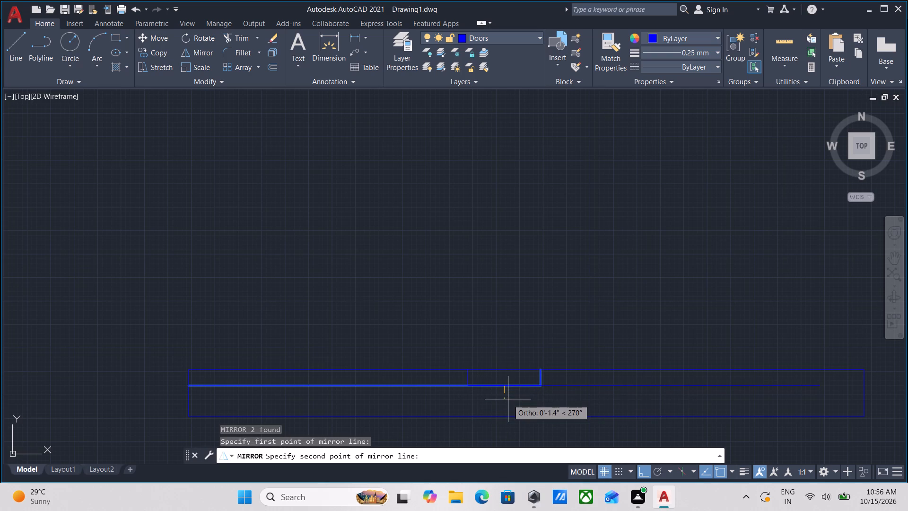
click(508, 399)
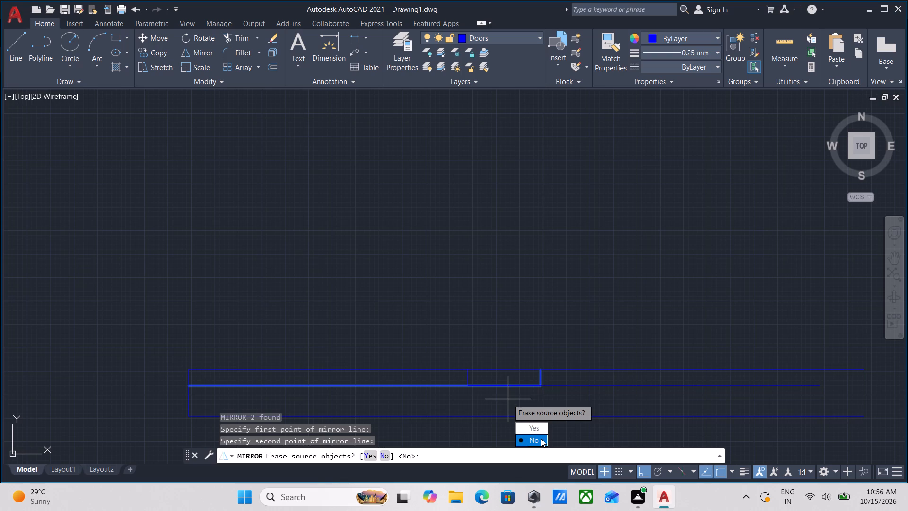
drag(541, 439, 508, 399)
Group the mirrored horizontal line with its short vertical end line.
click(592, 397)
click(581, 380)
scroll(490, 378, up, 2)
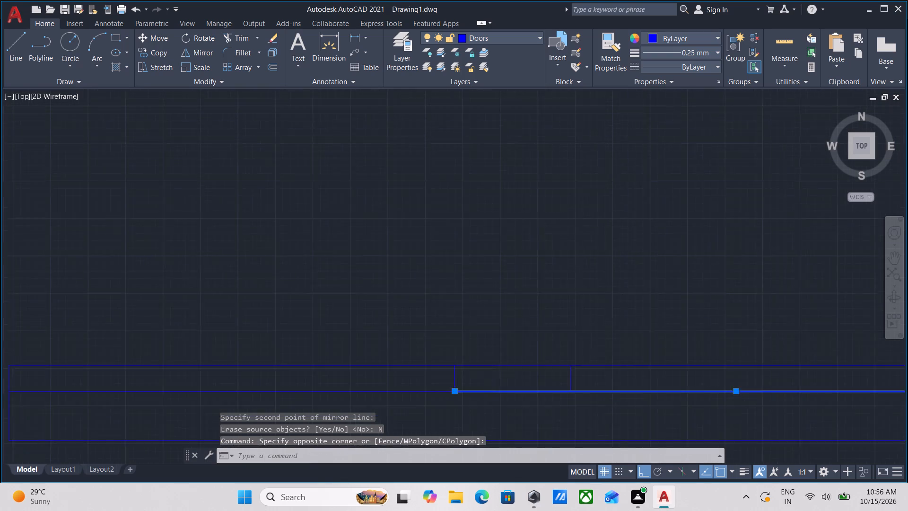
click(464, 378)
click(402, 365)
scroll(475, 372, down, 1)
middle_drag(476, 373, 484, 367)
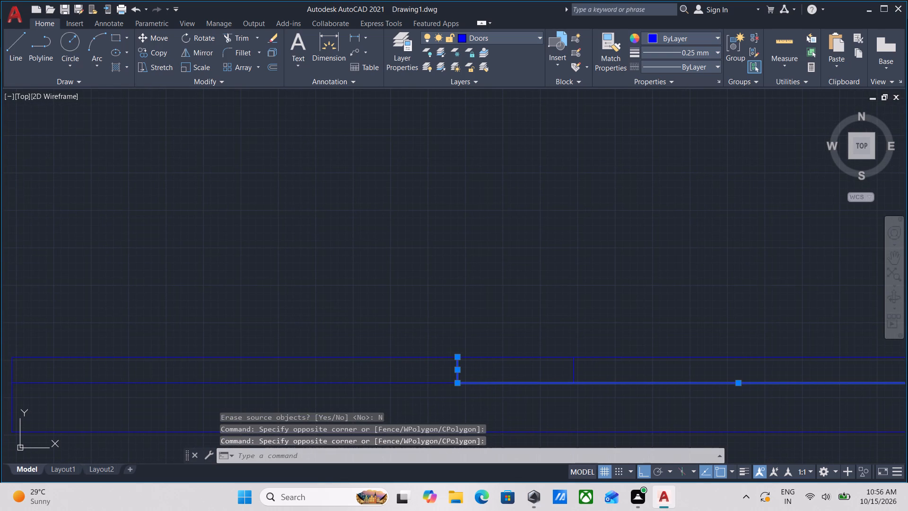
key(g)
key(Return)
With Ortho off, move the mirrored group about 4.8" east-southeast from its corner so its end line's top meets the first part's lower line.
scroll(544, 395, up, 1)
click(689, 387)
click(679, 365)
scroll(413, 374, up, 2)
middle_drag(421, 352, 416, 340)
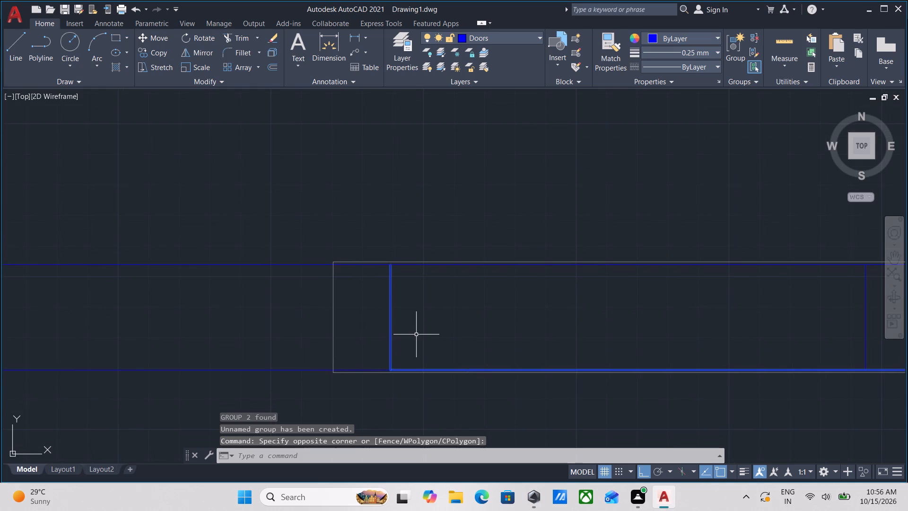
key(m)
key(Return)
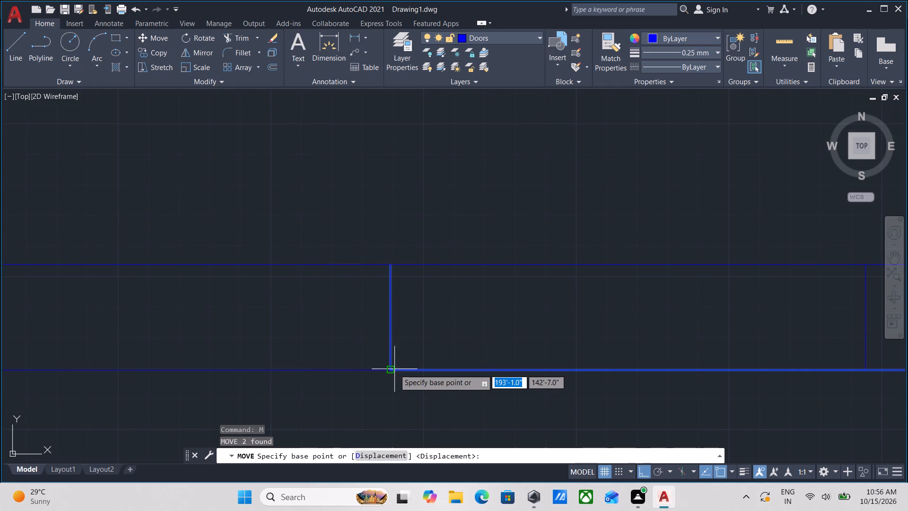
click(393, 371)
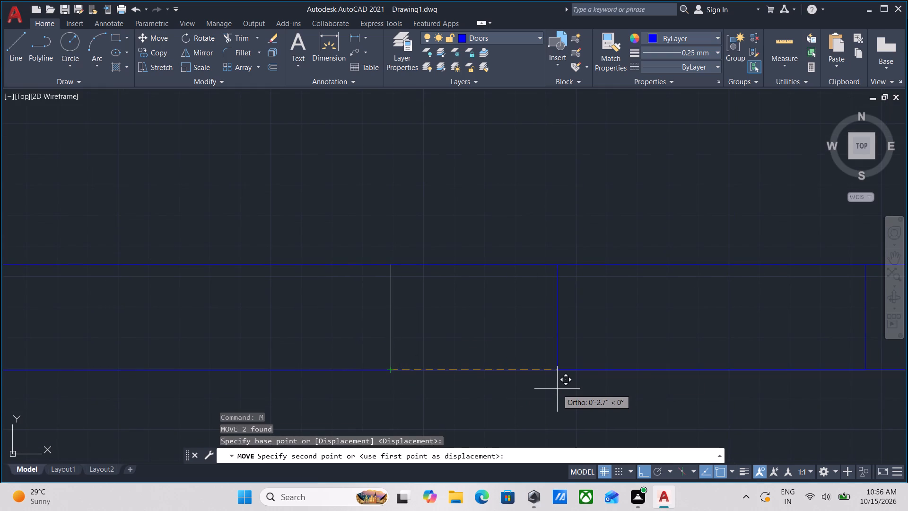
key(F8)
scroll(567, 388, down, 2)
middle_drag(568, 388, 523, 358)
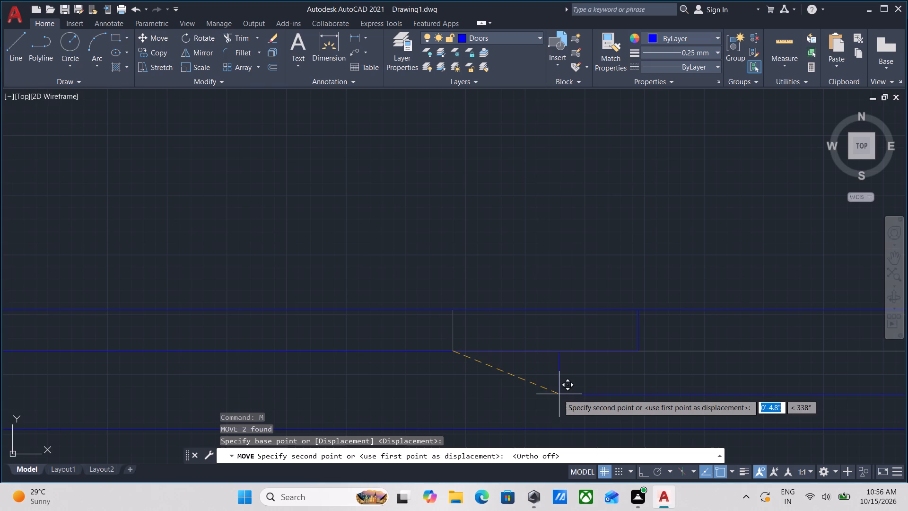
click(556, 392)
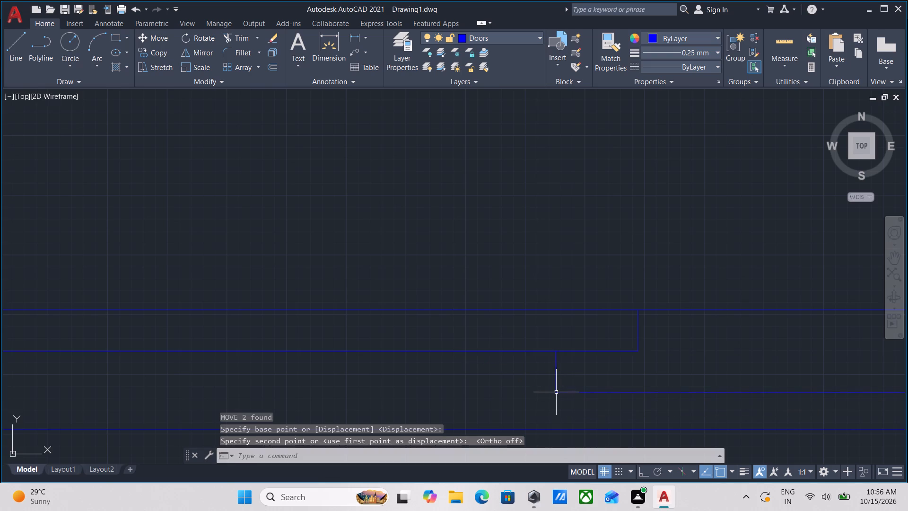
Draw a horizontal line about 2'-10" long from the lower corner of the first part's end line to the rectangle's east edge.
scroll(653, 387, down, 2)
middle_drag(646, 385, 576, 397)
scroll(654, 398, down, 1)
middle_drag(651, 396, 562, 370)
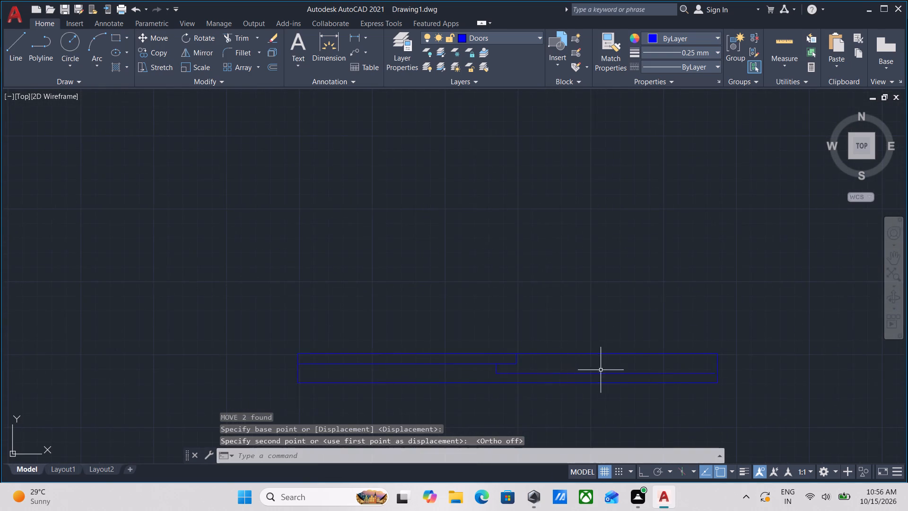
scroll(633, 373, up, 2)
scroll(327, 382, up, 1)
click(334, 389)
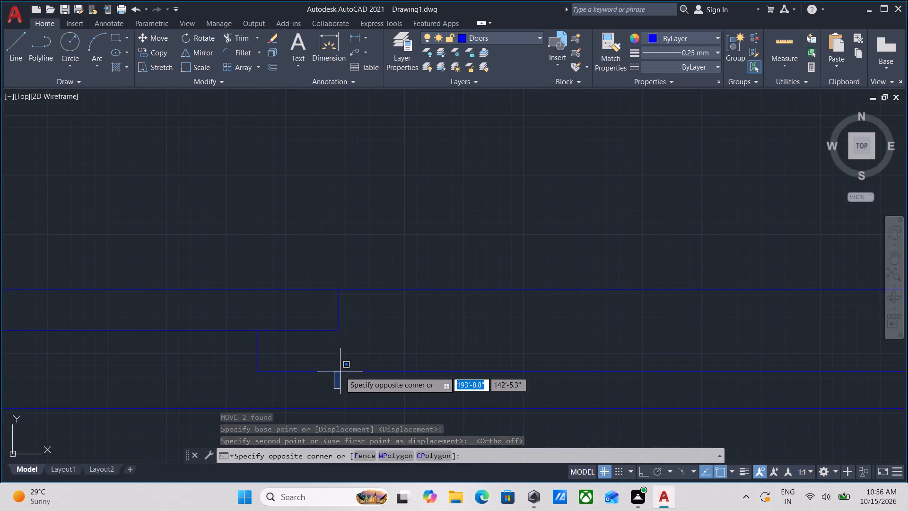
scroll(329, 386, down, 2)
key(Escape)
scroll(329, 386, down, 1)
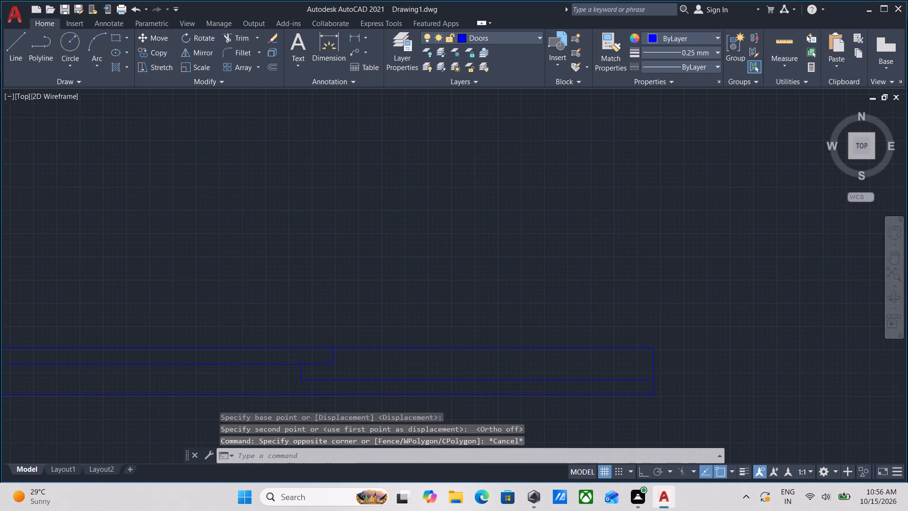
scroll(326, 369, up, 2)
key(l)
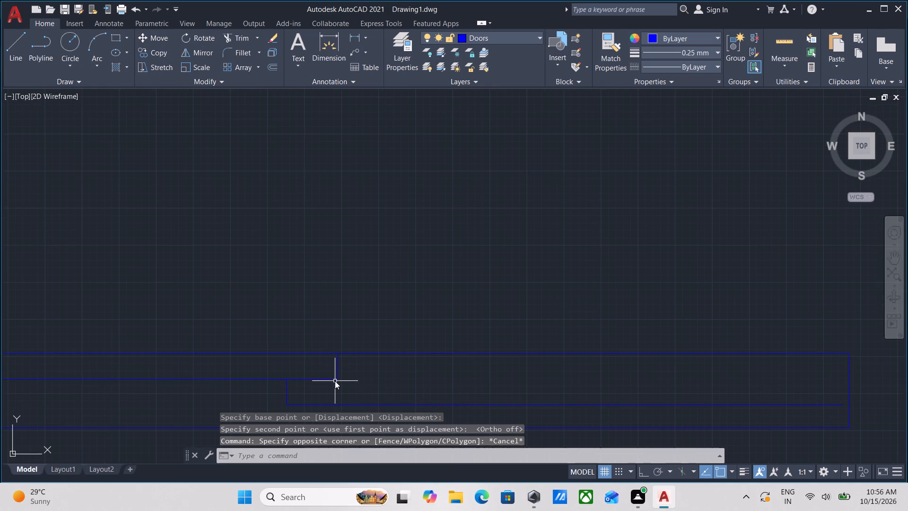
key(Return)
click(337, 381)
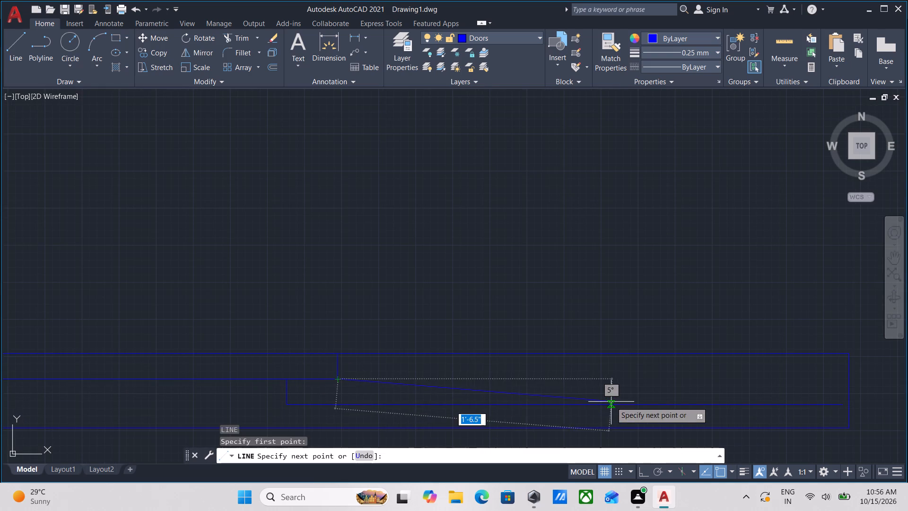
middle_drag(603, 398, 497, 396)
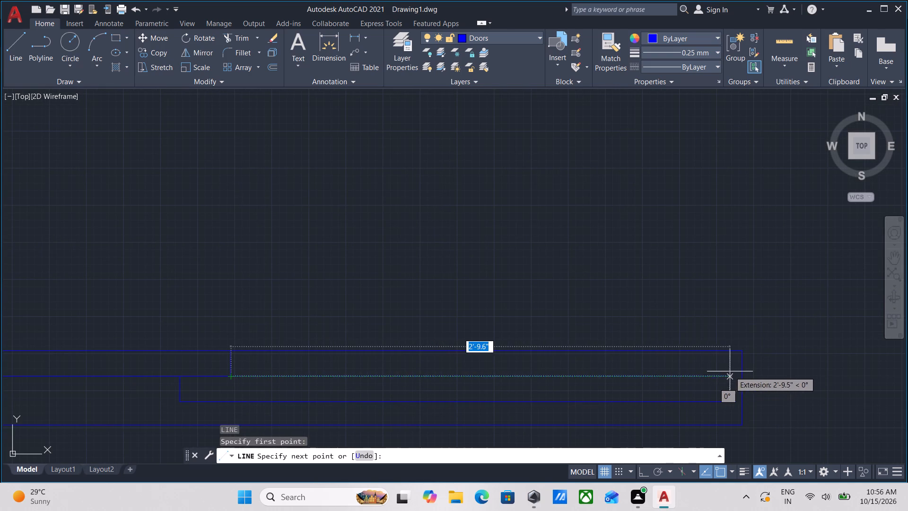
click(744, 375)
key(Escape)
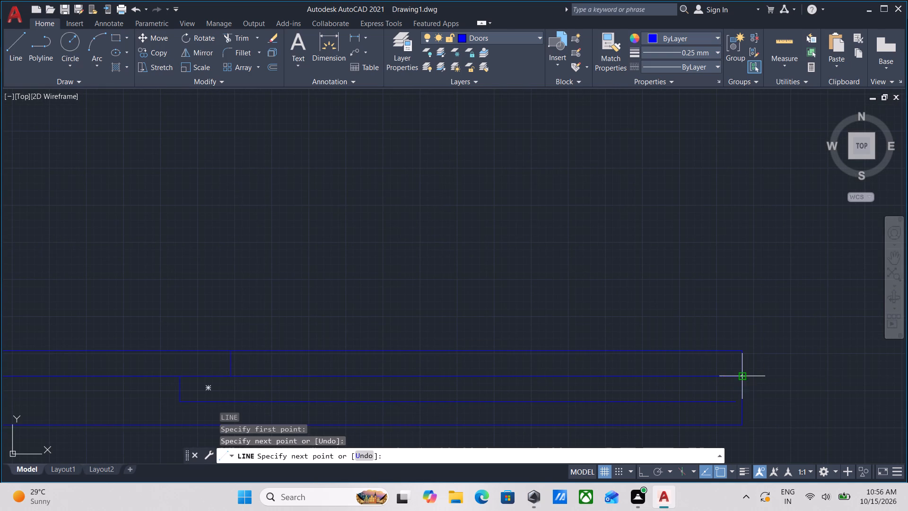
Ungroup the second part's horizontal line and its short vertical end line.
scroll(725, 394, up, 3)
middle_drag(725, 404, 725, 353)
click(725, 401)
click(677, 344)
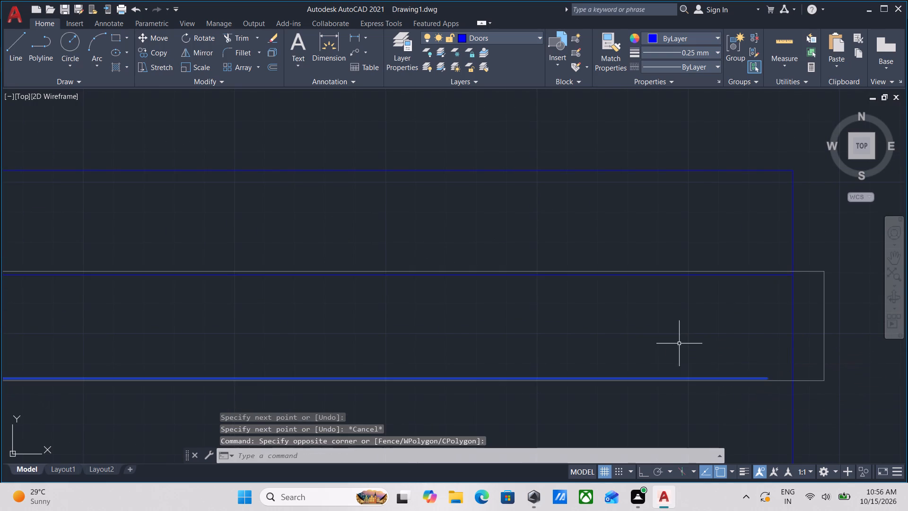
scroll(729, 360, down, 3)
middle_drag(538, 352, 560, 355)
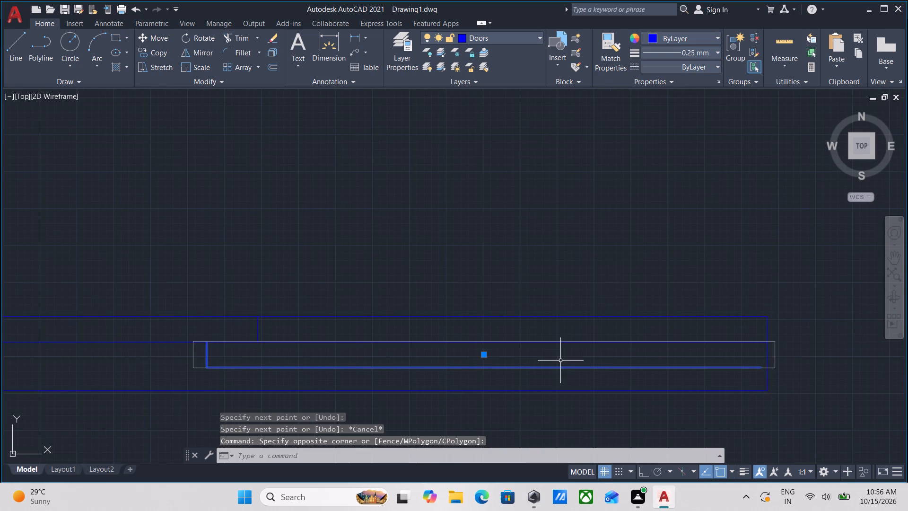
text(ung)
key(Return)
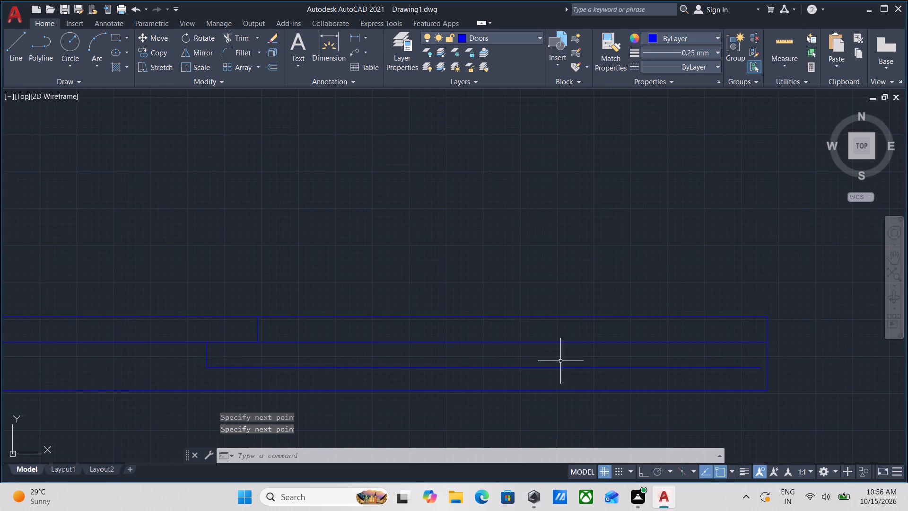
Stretch the east end of the second part's lower horizontal line to meet the rectangle's east edge.
scroll(560, 366, up, 1)
click(585, 381)
click(574, 352)
scroll(575, 353, down, 2)
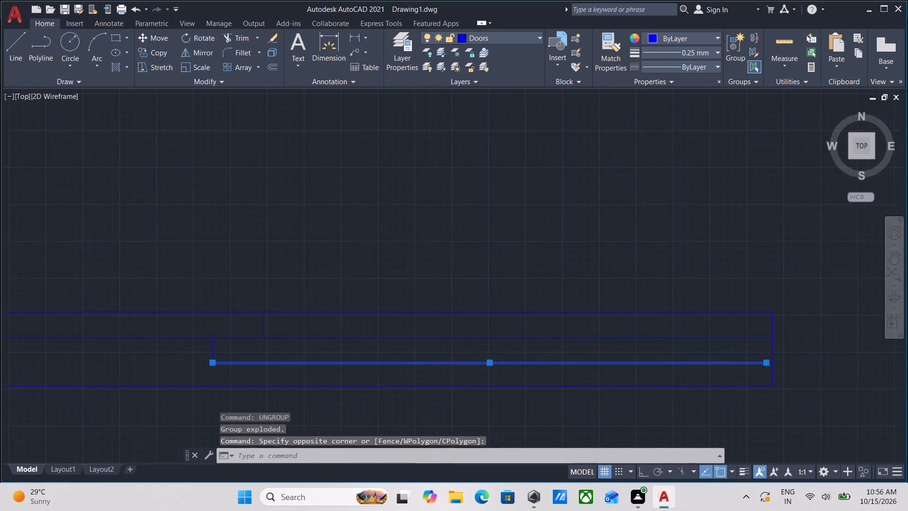
middle_drag(576, 353, 480, 353)
scroll(608, 371, up, 3)
scroll(536, 307, up, 2)
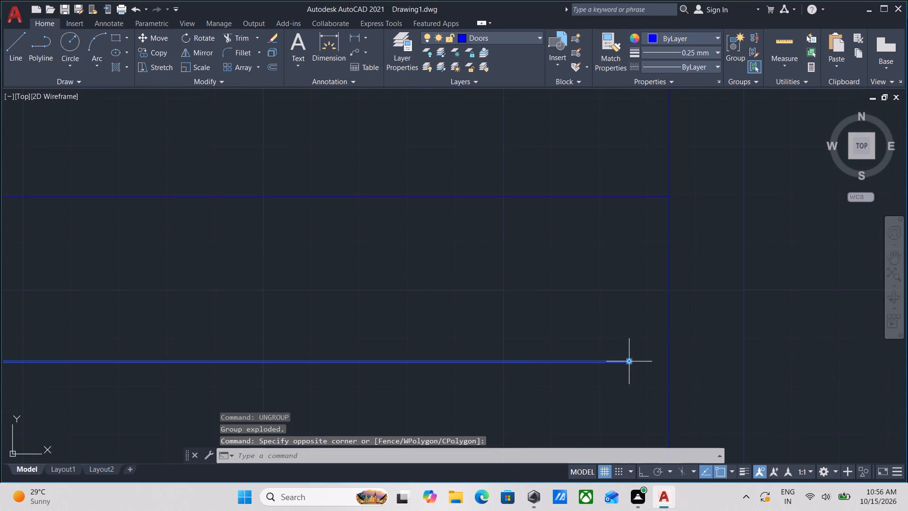
click(629, 364)
click(672, 363)
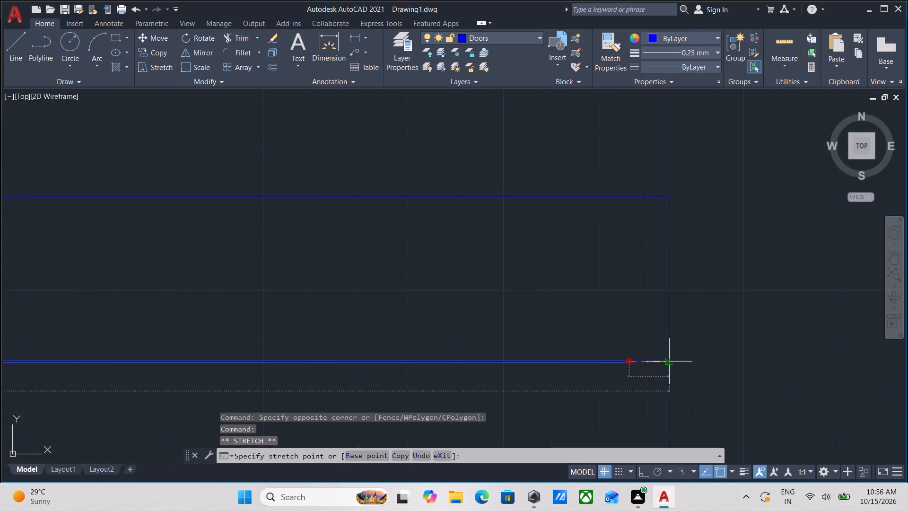
scroll(672, 363, down, 2)
key(Escape)
scroll(666, 366, down, 3)
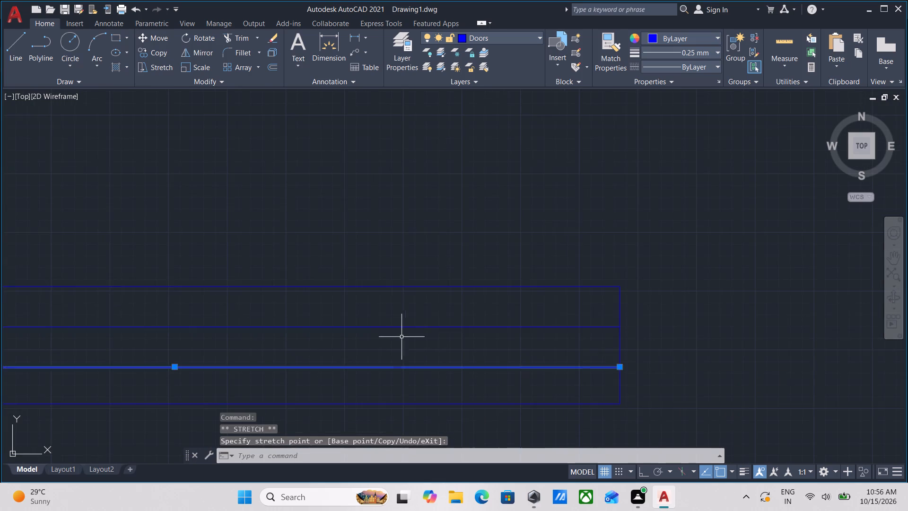
key(Escape)
Examine where the two door parts overlap and how their lines meet the outer rectangle.
scroll(398, 335, down, 3)
middle_drag(276, 344, 368, 349)
scroll(340, 325, up, 3)
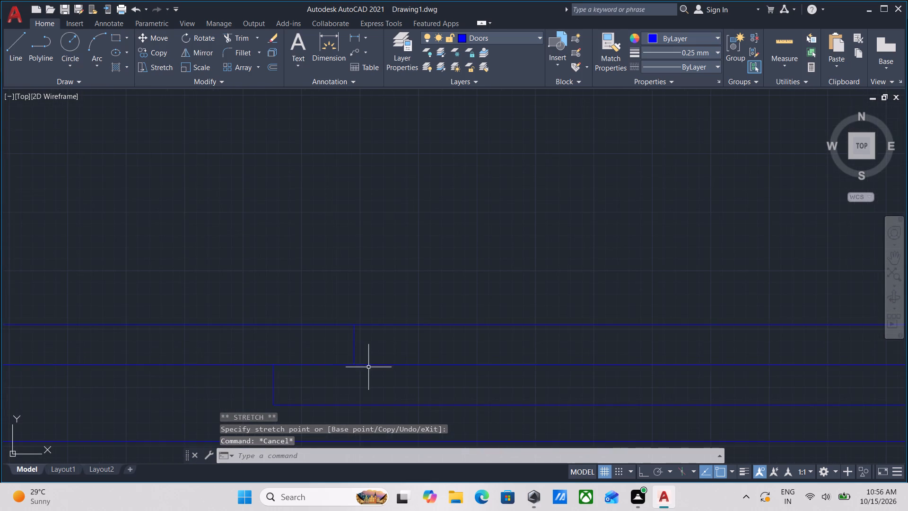
middle_drag(370, 364, 408, 338)
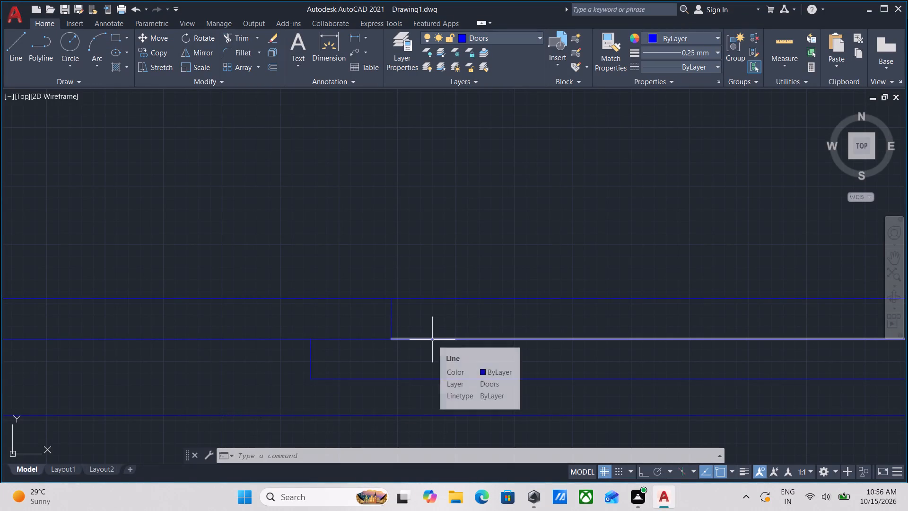
scroll(412, 344, down, 1)
middle_drag(410, 341, 409, 301)
middle_drag(422, 326, 438, 346)
middle_drag(329, 336, 338, 340)
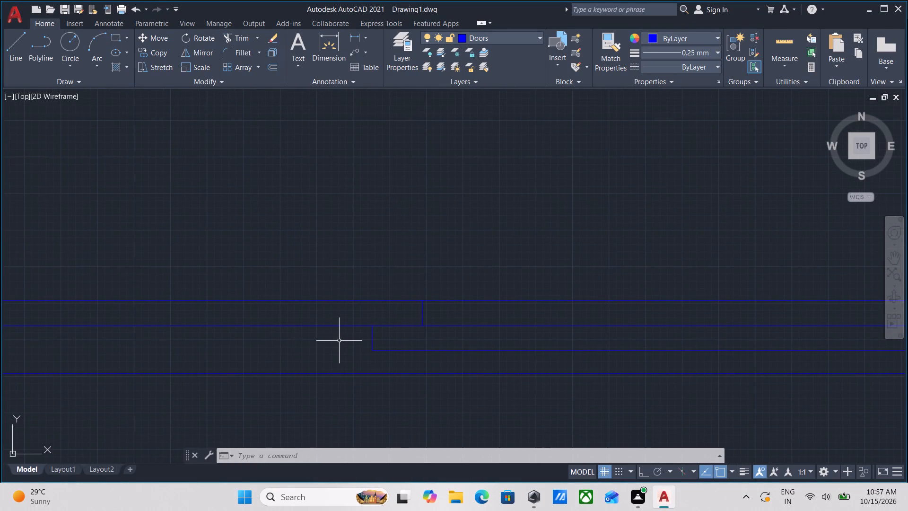
scroll(339, 341, up, 1)
scroll(339, 341, down, 3)
middle_drag(354, 342, 396, 332)
scroll(331, 327, up, 1)
middle_drag(331, 327, 341, 340)
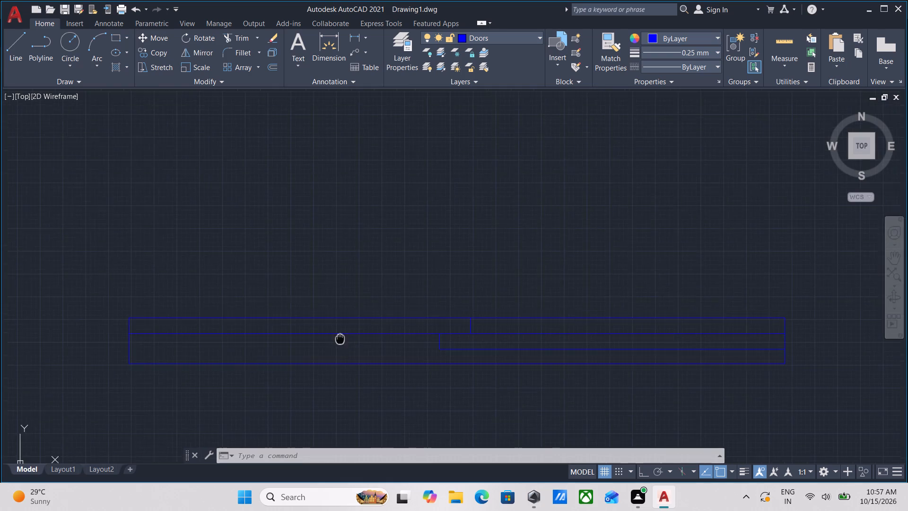
middle_drag(341, 340, 343, 342)
Fill the two overlapping sliding door parts with a Solid hatch in the current colour.
key(h)
key(Return)
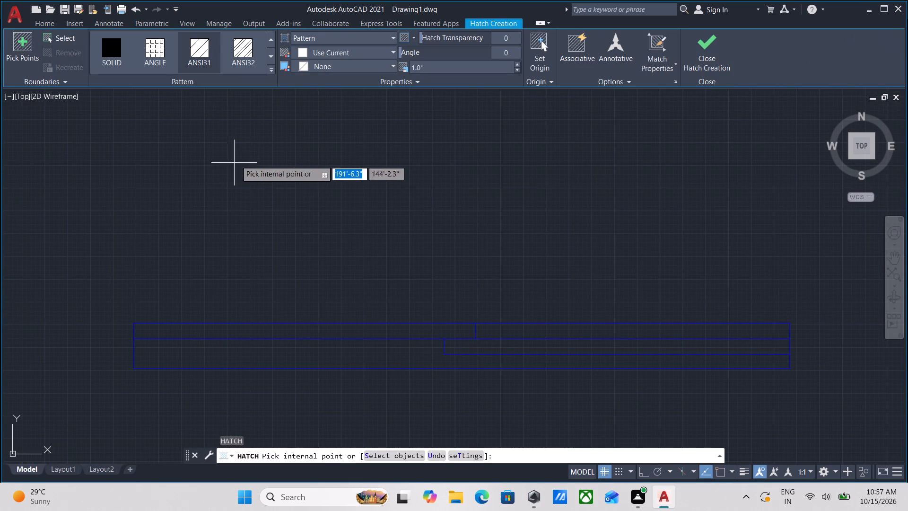
click(113, 57)
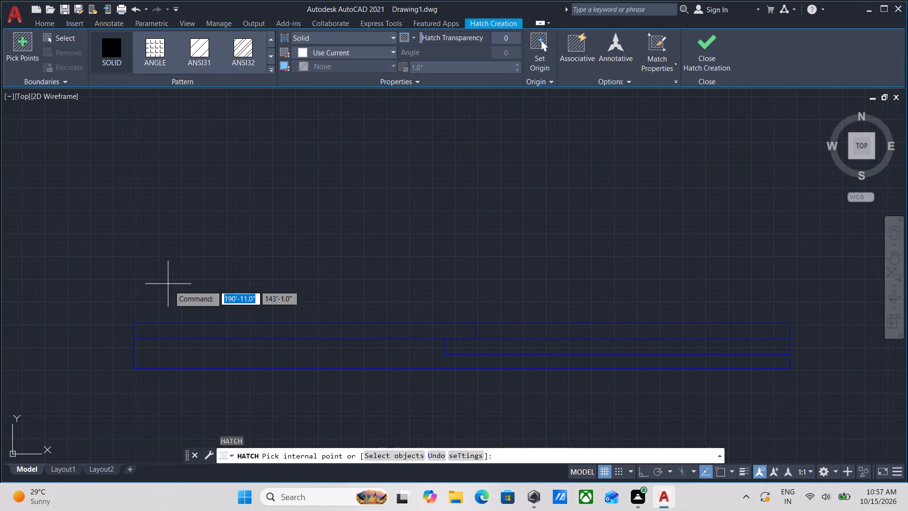
click(189, 334)
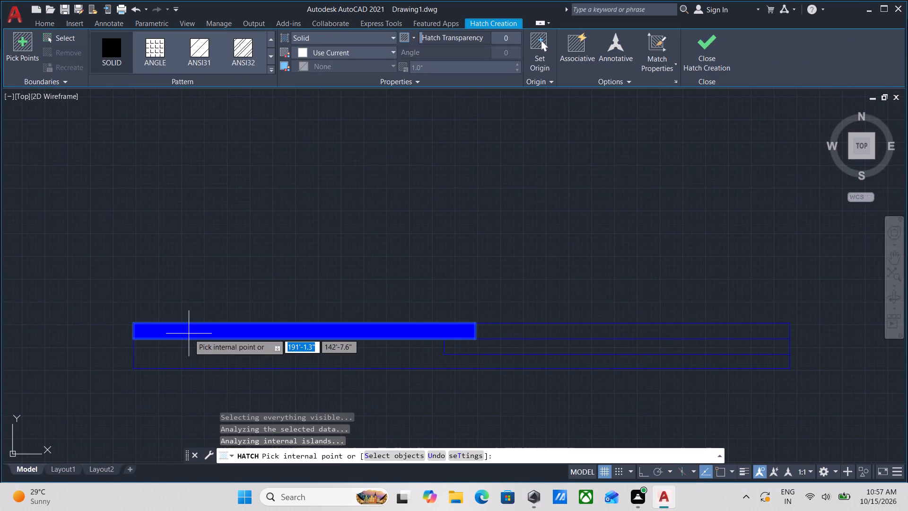
click(500, 346)
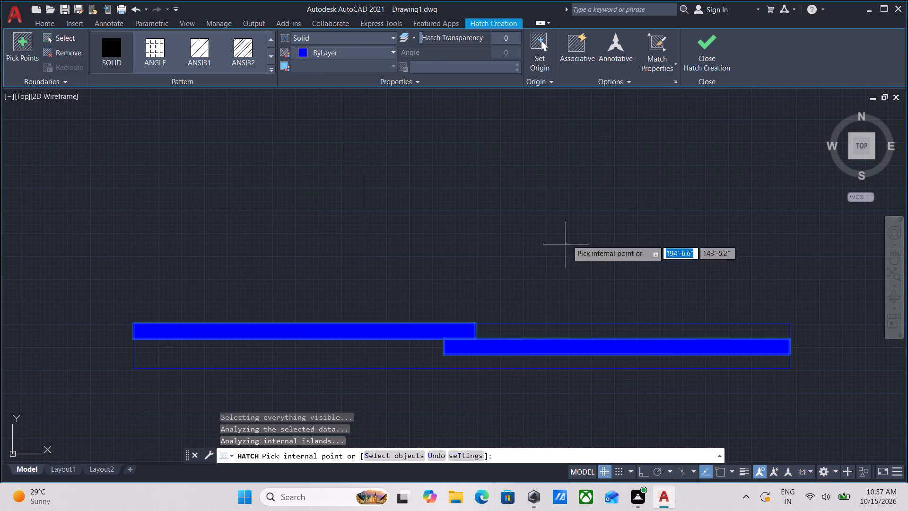
scroll(468, 337, up, 4)
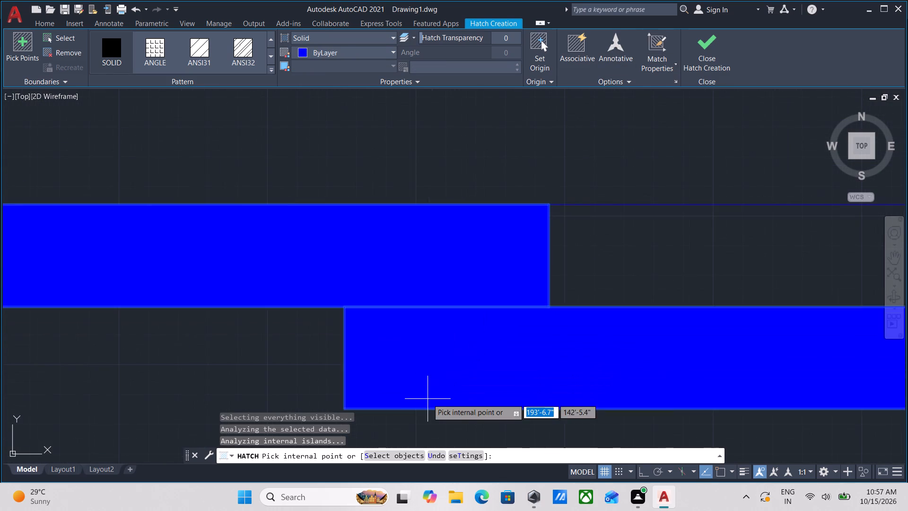
scroll(266, 392, up, 3)
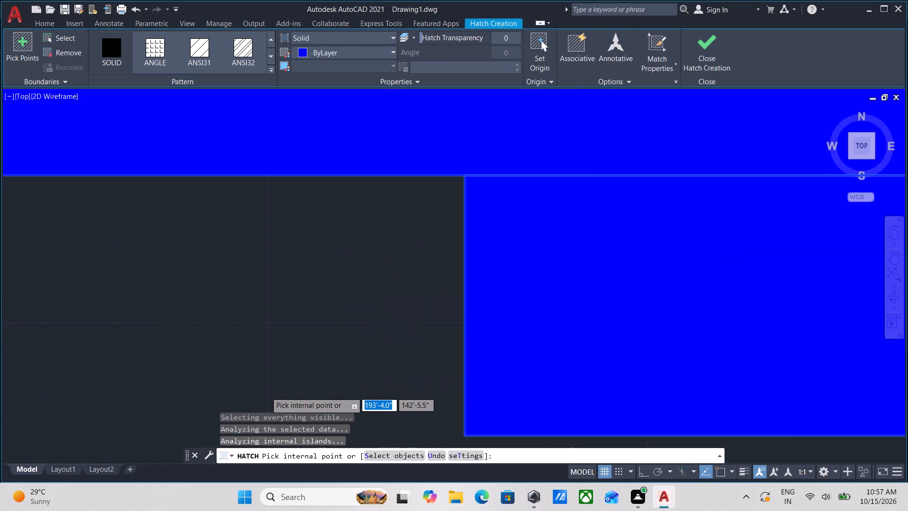
scroll(278, 370, down, 4)
click(696, 48)
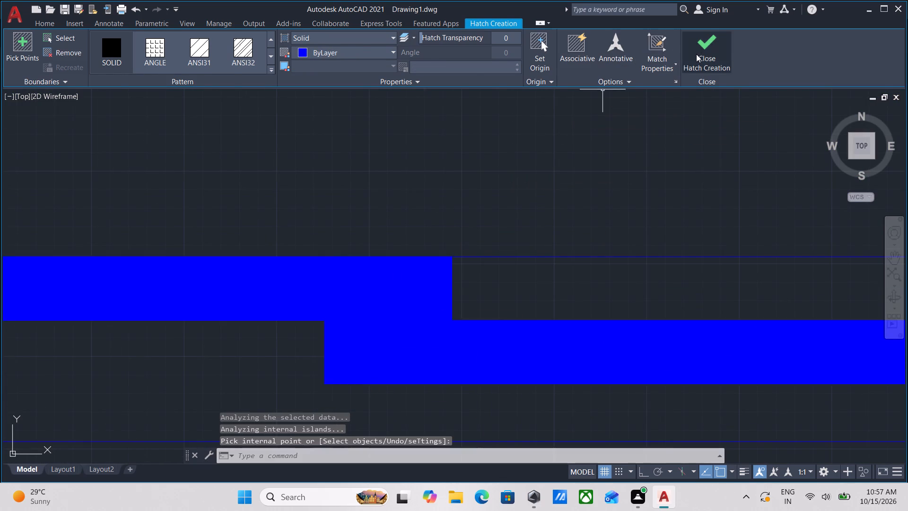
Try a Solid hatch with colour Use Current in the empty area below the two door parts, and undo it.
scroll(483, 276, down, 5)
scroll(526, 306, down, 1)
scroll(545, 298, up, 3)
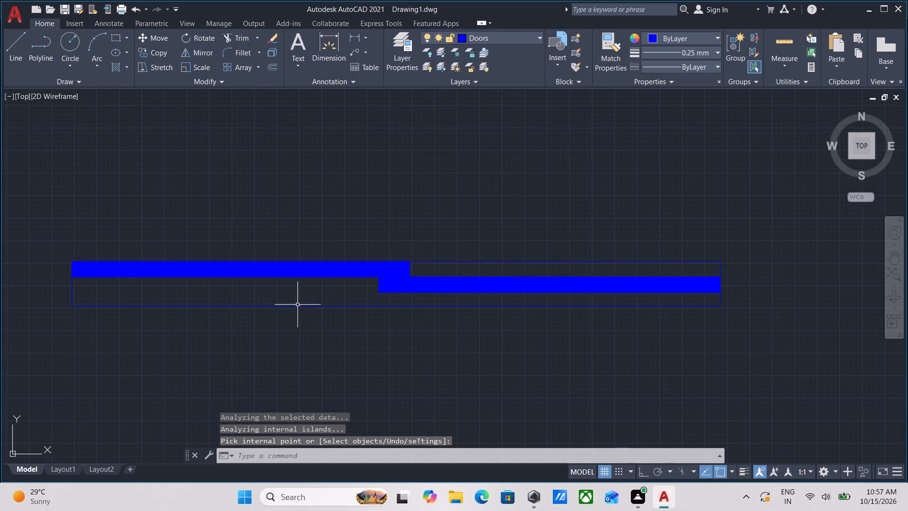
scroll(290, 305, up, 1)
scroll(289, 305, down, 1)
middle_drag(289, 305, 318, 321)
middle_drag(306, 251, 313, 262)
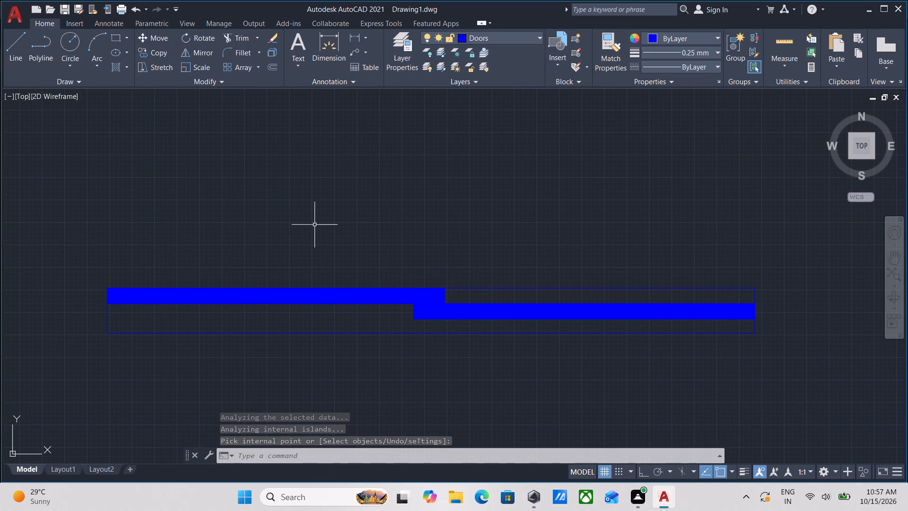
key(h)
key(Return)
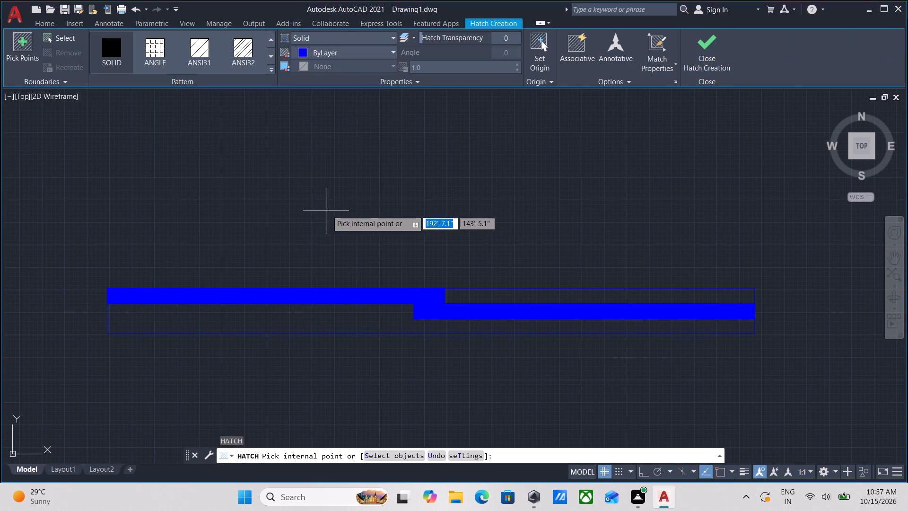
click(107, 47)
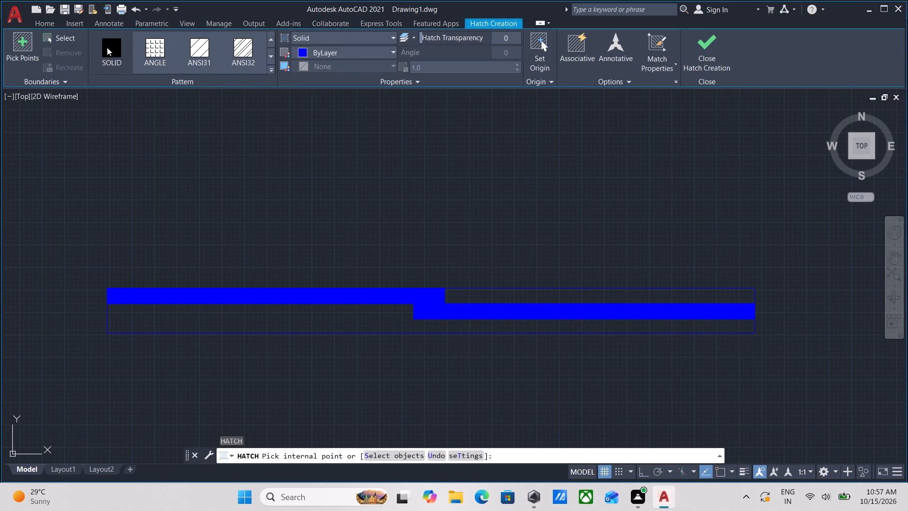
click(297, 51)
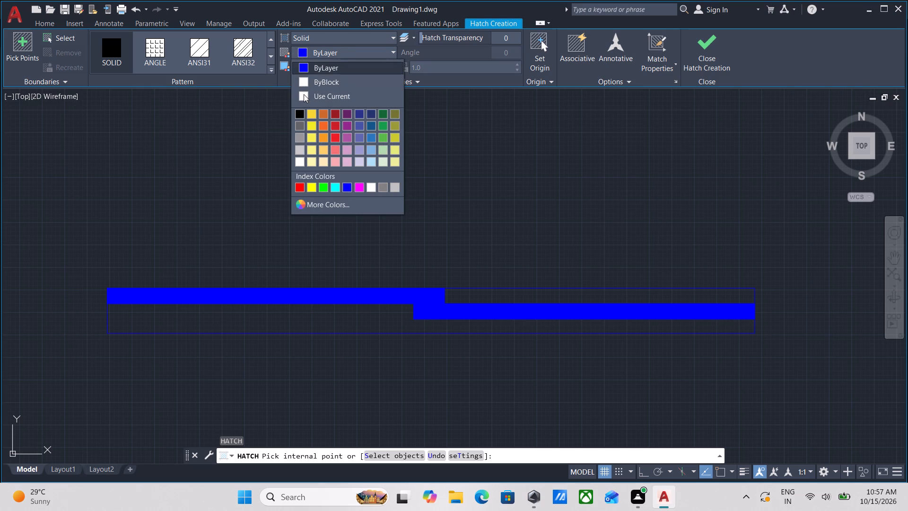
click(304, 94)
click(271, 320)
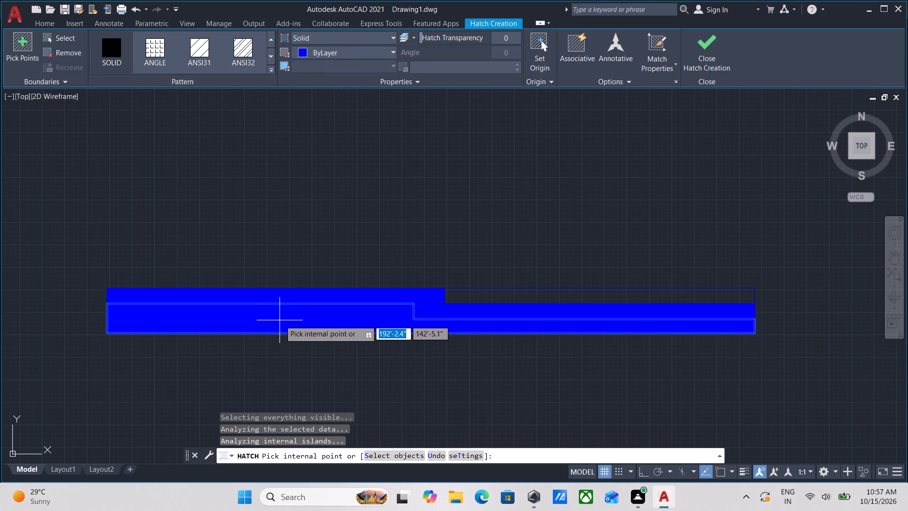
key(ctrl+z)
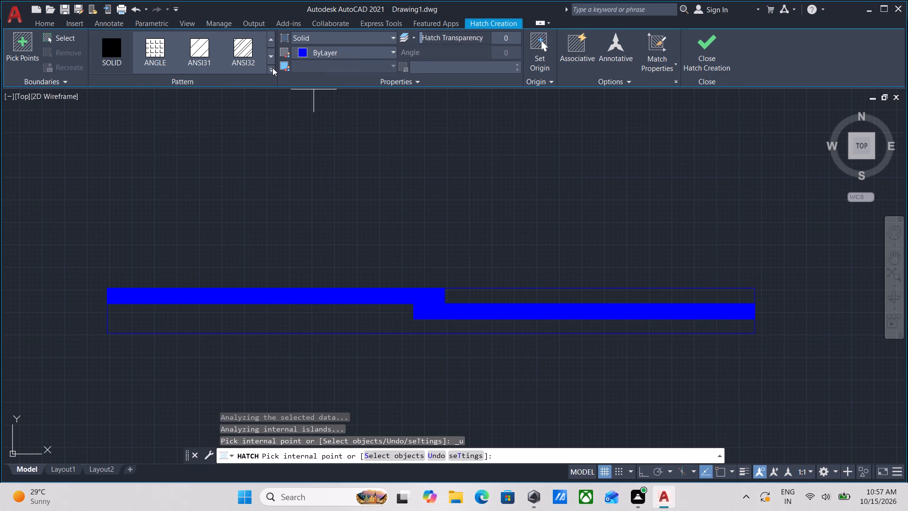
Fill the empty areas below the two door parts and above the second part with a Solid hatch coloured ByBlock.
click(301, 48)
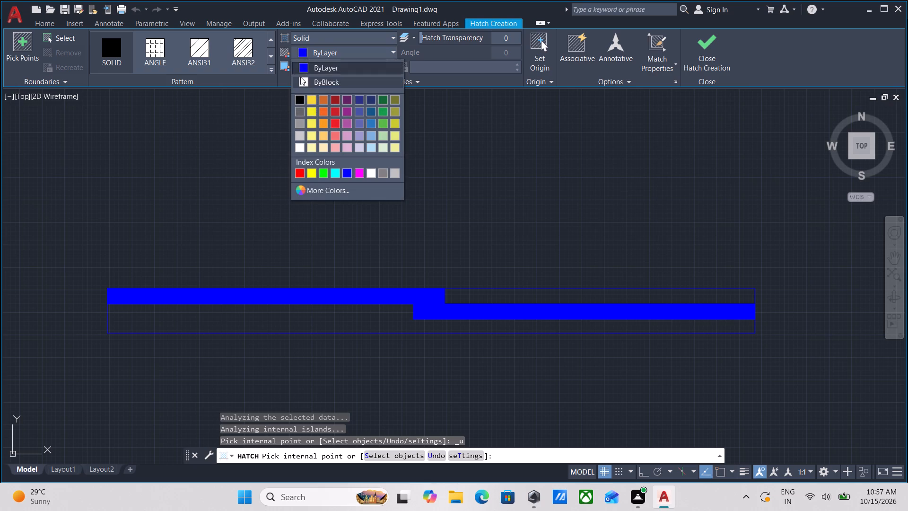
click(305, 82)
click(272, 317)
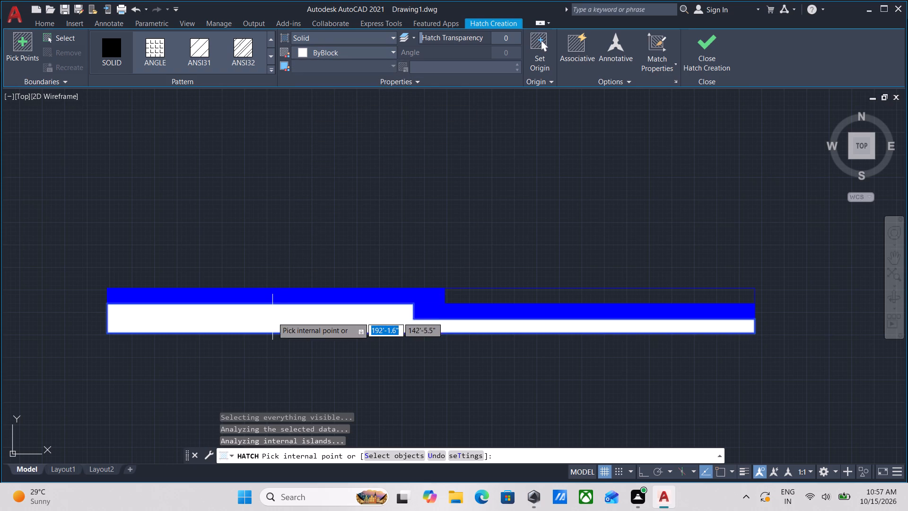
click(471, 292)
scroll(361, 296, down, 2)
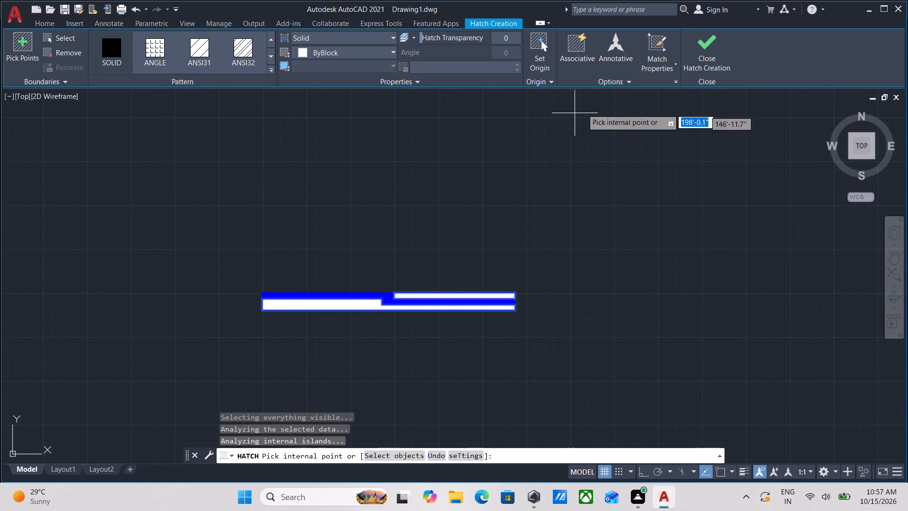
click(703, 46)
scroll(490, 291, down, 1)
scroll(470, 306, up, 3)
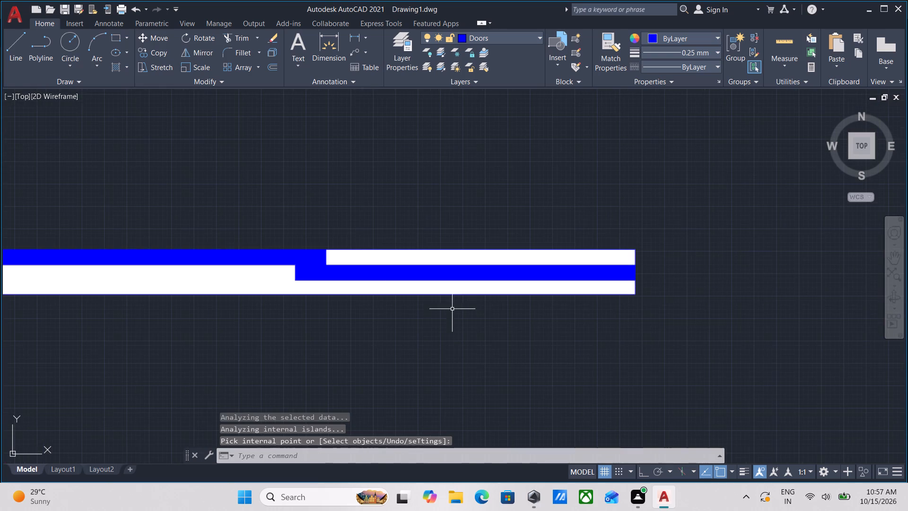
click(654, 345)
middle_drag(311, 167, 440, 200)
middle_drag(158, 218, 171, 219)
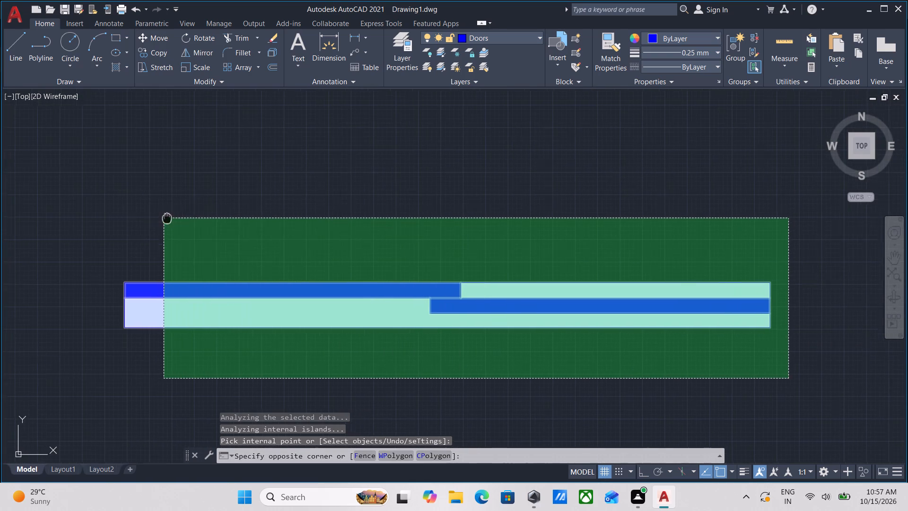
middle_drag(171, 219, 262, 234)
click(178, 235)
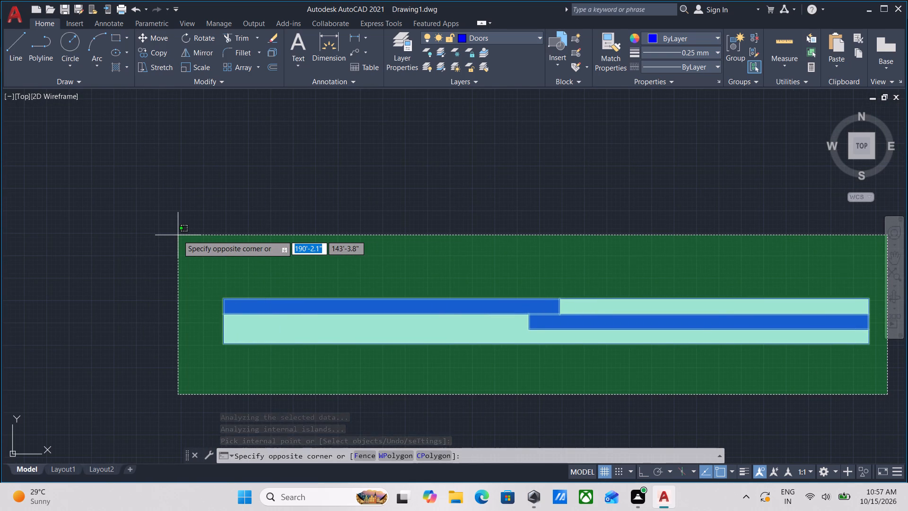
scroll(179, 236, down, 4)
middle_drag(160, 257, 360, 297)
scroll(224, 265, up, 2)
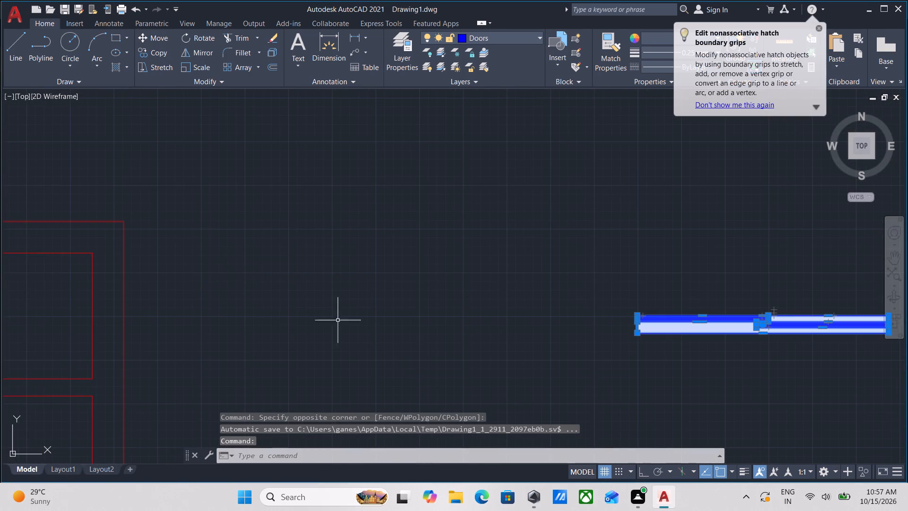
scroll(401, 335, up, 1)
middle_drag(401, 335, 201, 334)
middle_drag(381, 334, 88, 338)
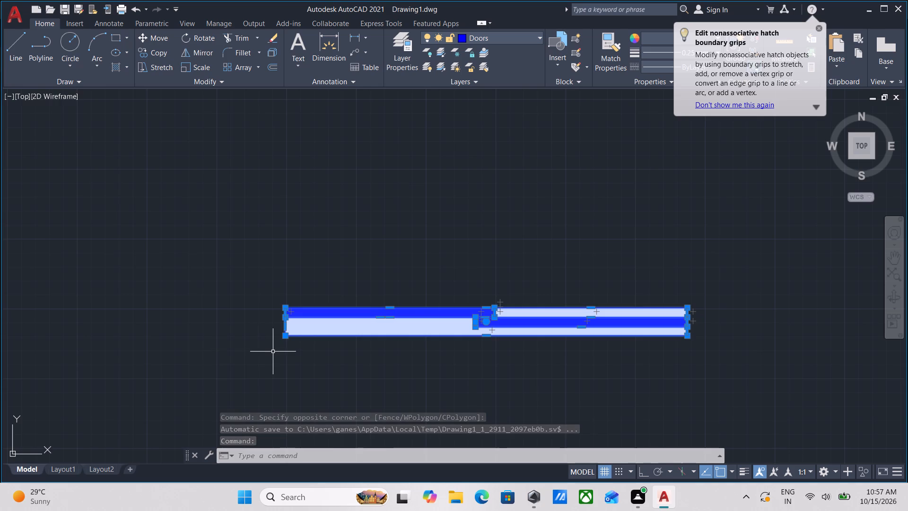
Undo the ByBlock fills and the blue Solid hatch of the two door parts, leaving only the sliding door's outlines.
key(ctrl+z)
key(ctrl+z)
key(z)
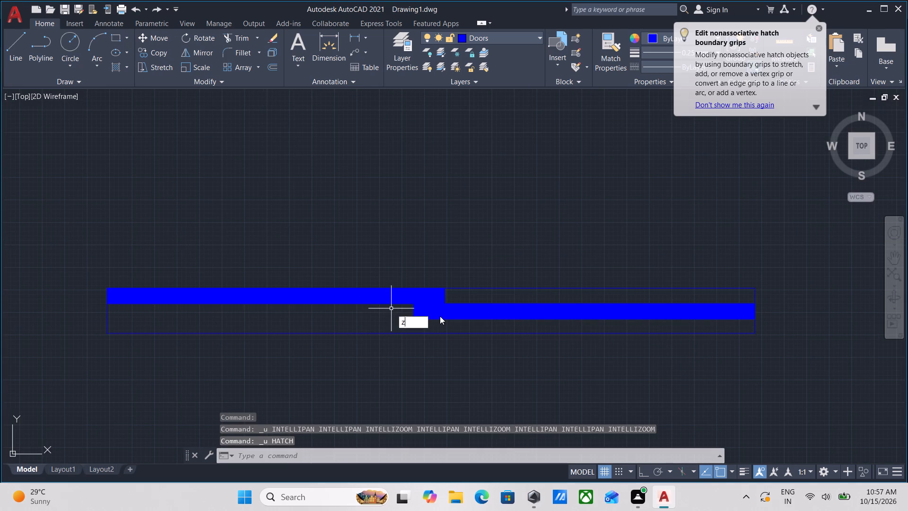
key(Escape)
key(ctrl+z)
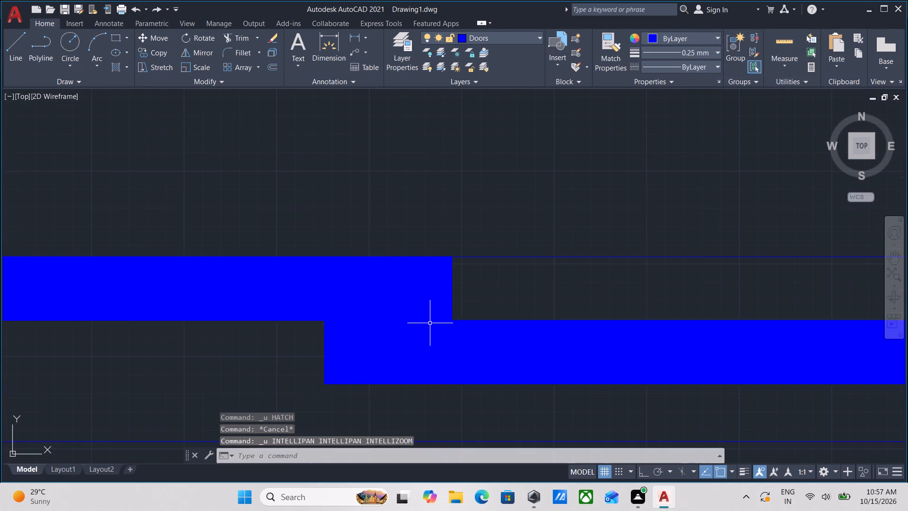
key(ctrl+z)
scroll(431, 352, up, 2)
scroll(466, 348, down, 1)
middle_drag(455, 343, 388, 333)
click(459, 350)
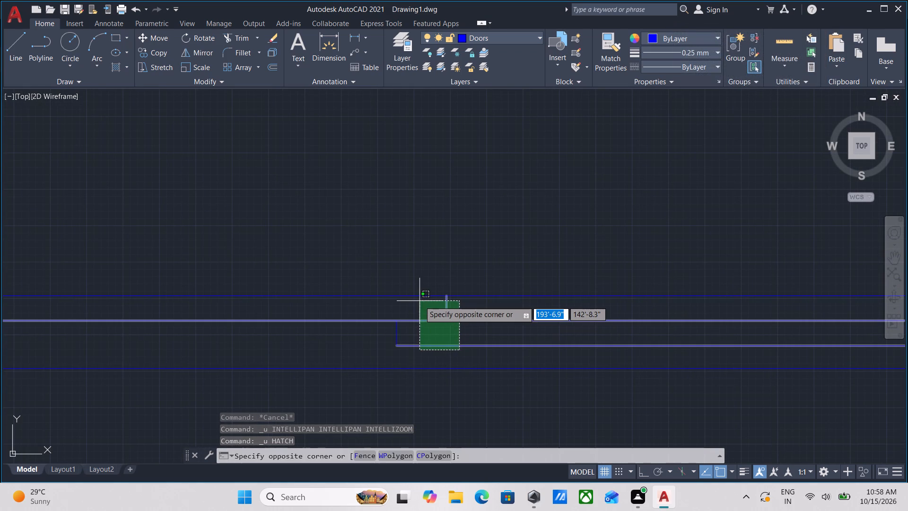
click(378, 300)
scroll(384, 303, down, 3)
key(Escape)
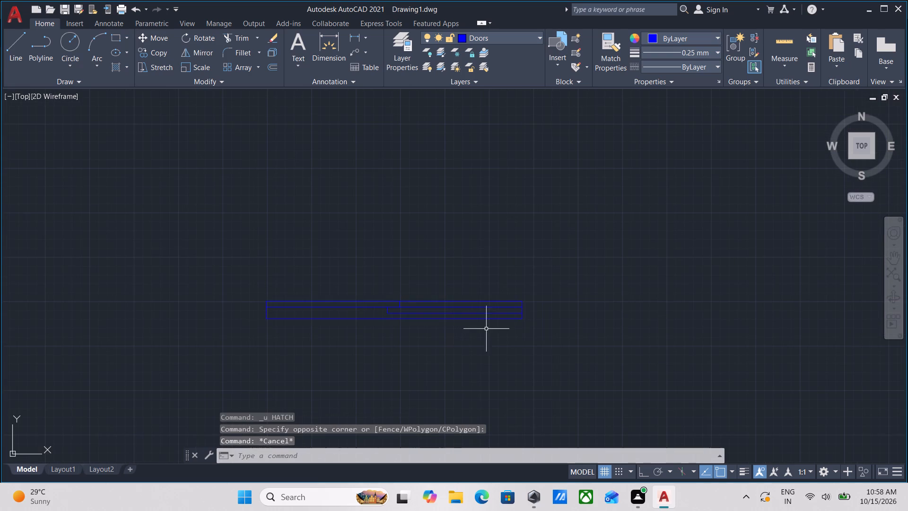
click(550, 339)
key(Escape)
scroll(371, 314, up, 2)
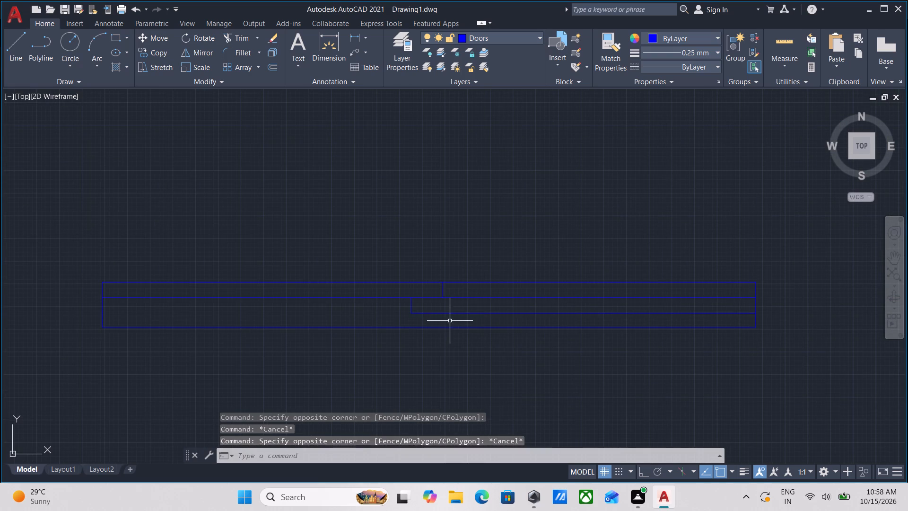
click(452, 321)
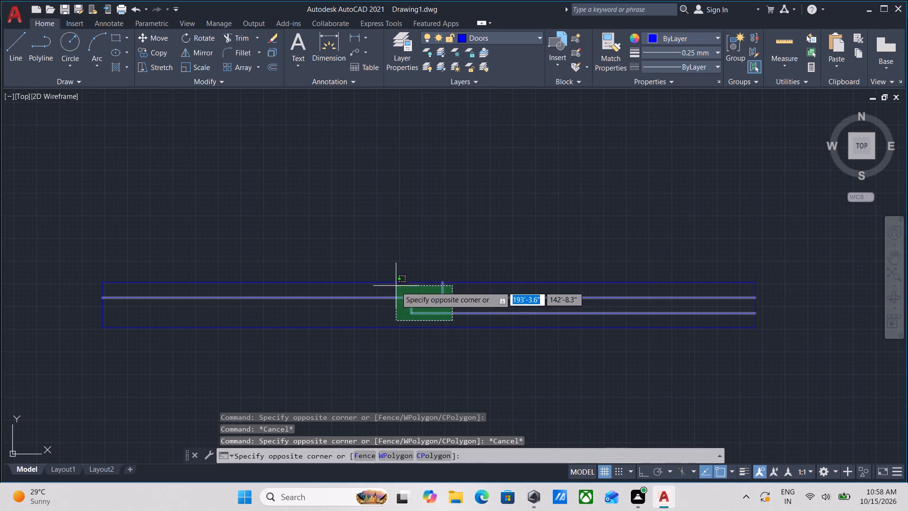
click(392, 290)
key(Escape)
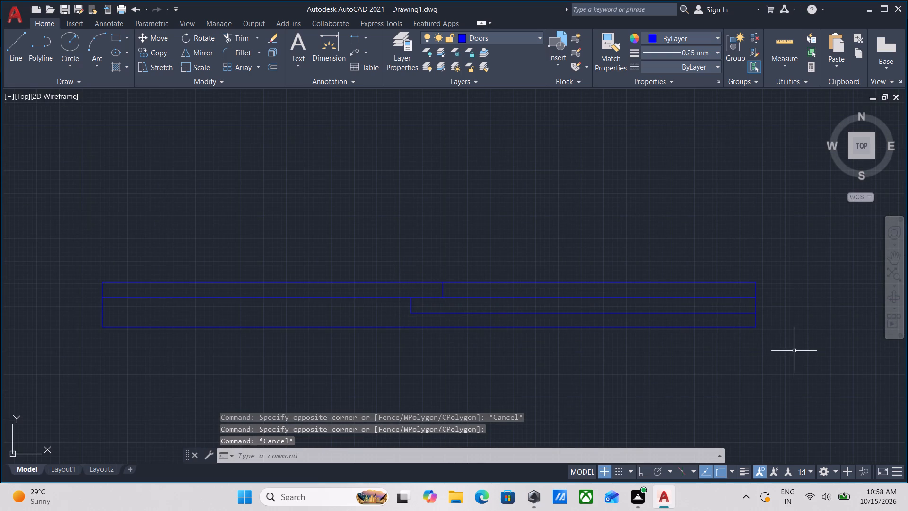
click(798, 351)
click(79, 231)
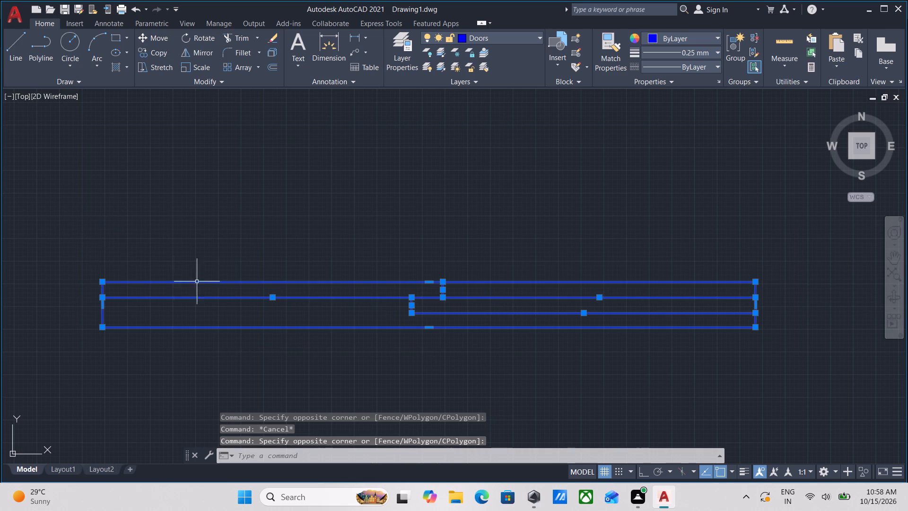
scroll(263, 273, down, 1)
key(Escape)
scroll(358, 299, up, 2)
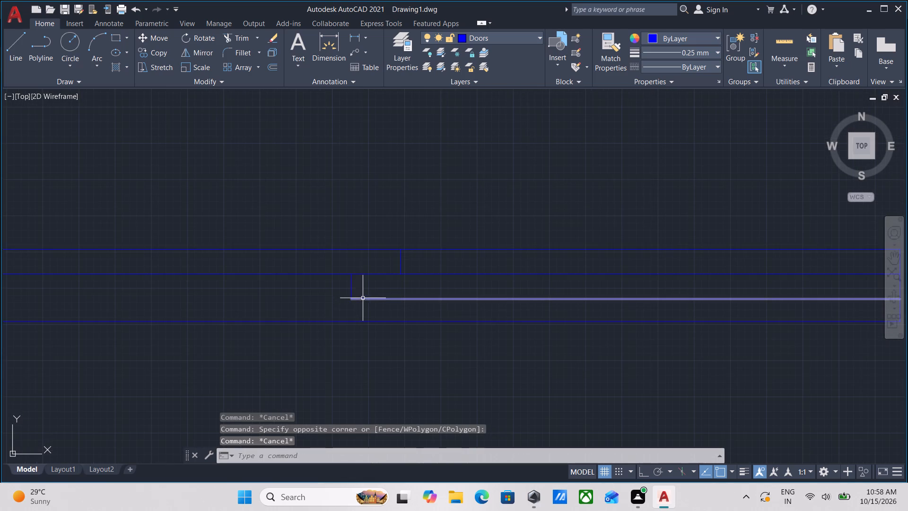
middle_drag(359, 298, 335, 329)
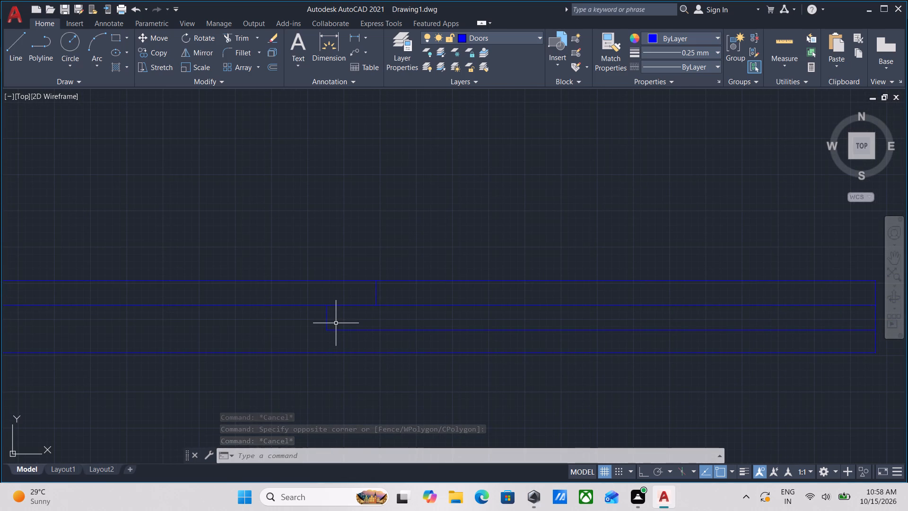
Group all the lines and the outer rectangle of the unfilled sliding door symbol.
scroll(336, 323, down, 3)
click(481, 353)
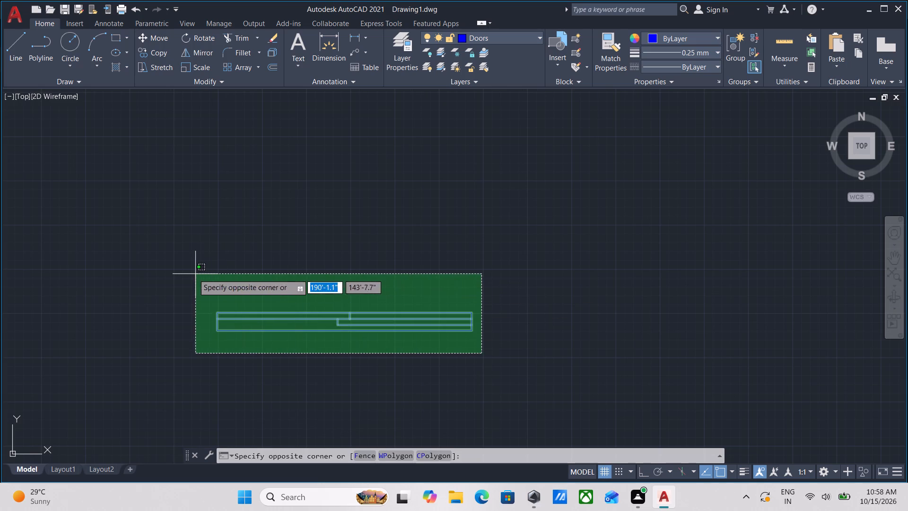
click(176, 273)
key(g)
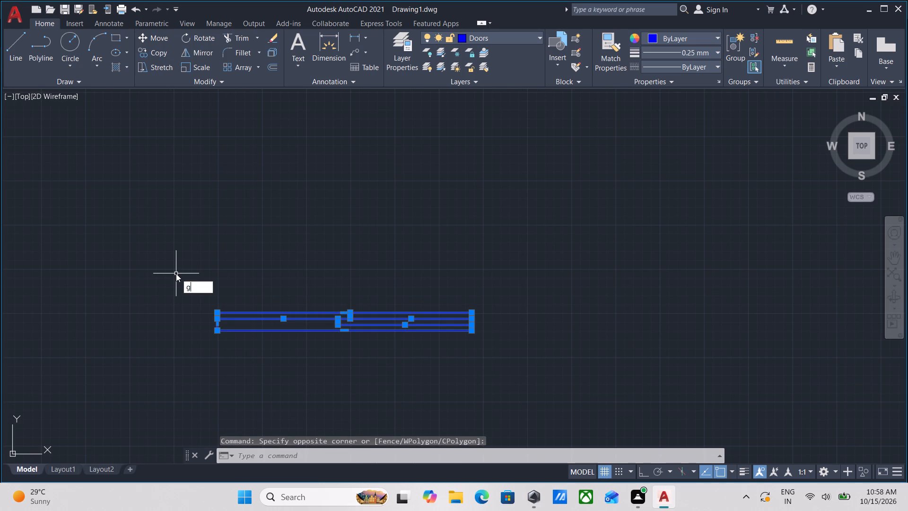
key(Return)
Copy the sliding door group from its lower west corner into the opening in the south wall of the room east of the staircase.
drag(437, 375, 429, 367)
click(313, 281)
middle_drag(354, 327, 397, 350)
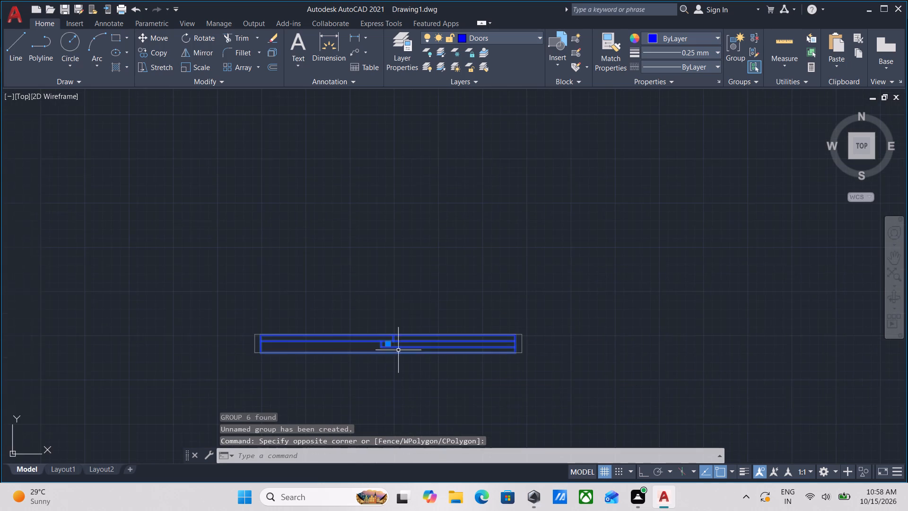
middle_drag(280, 365, 315, 377)
text(co)
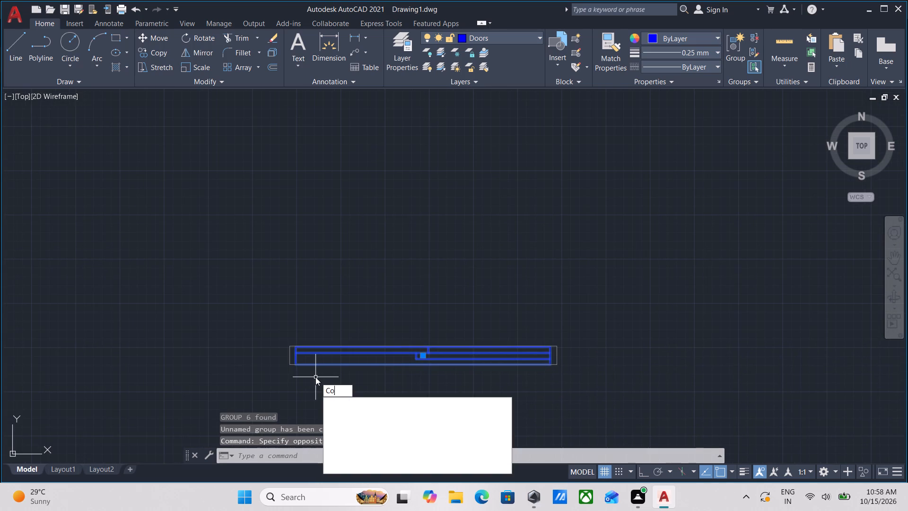
key(Return)
click(294, 368)
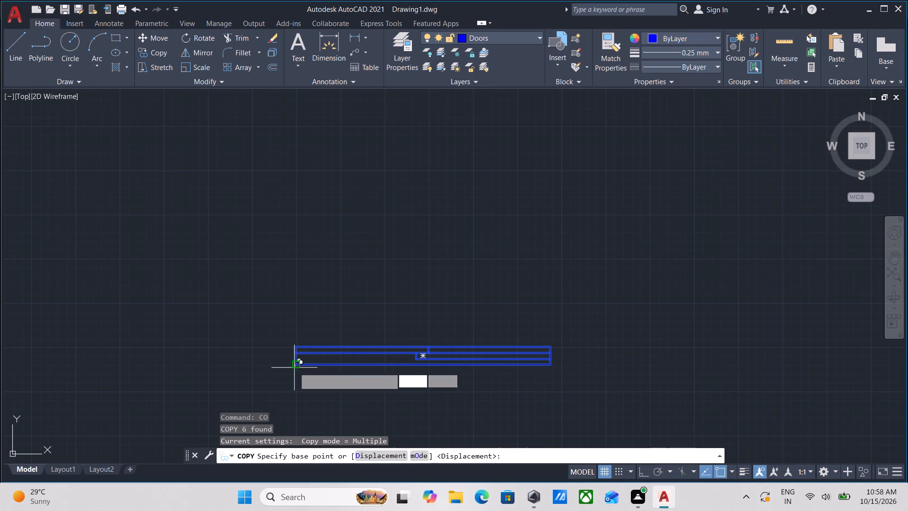
scroll(235, 331, down, 1)
middle_drag(235, 331, 361, 282)
scroll(144, 309, down, 2)
middle_drag(144, 309, 375, 279)
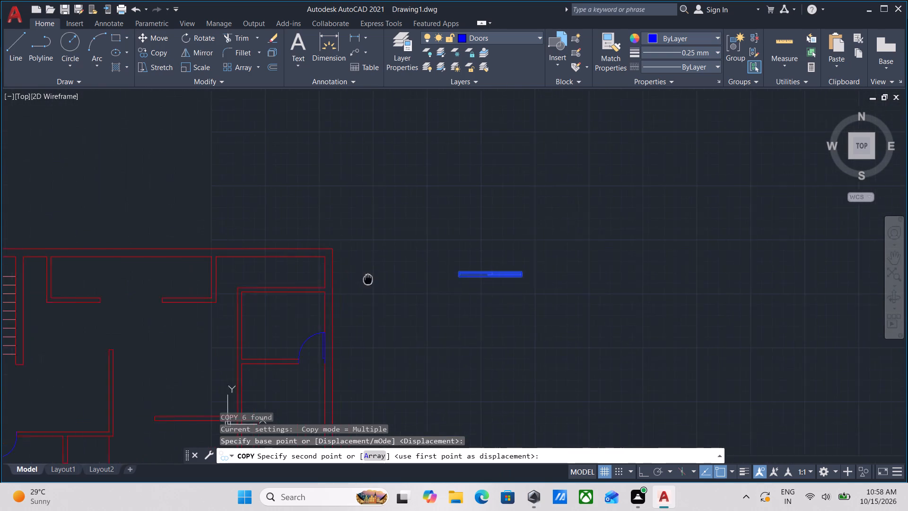
middle_drag(375, 279, 375, 278)
middle_drag(29, 308, 202, 301)
scroll(311, 296, up, 3)
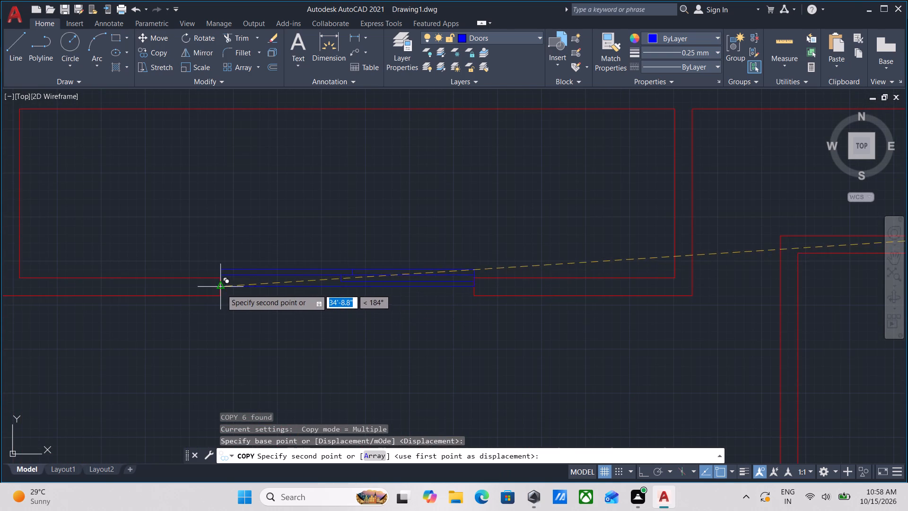
click(224, 294)
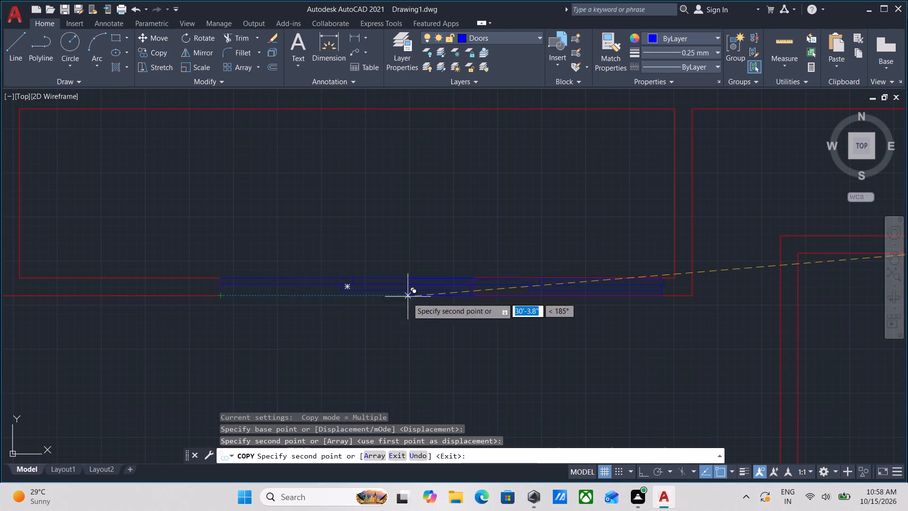
scroll(358, 322, down, 1)
middle_drag(358, 322, 309, 336)
key(Escape)
Copy the door in the small southern room's west wall to the open space between the free-standing vertical wall and the short horizontal wall.
scroll(178, 291, down, 2)
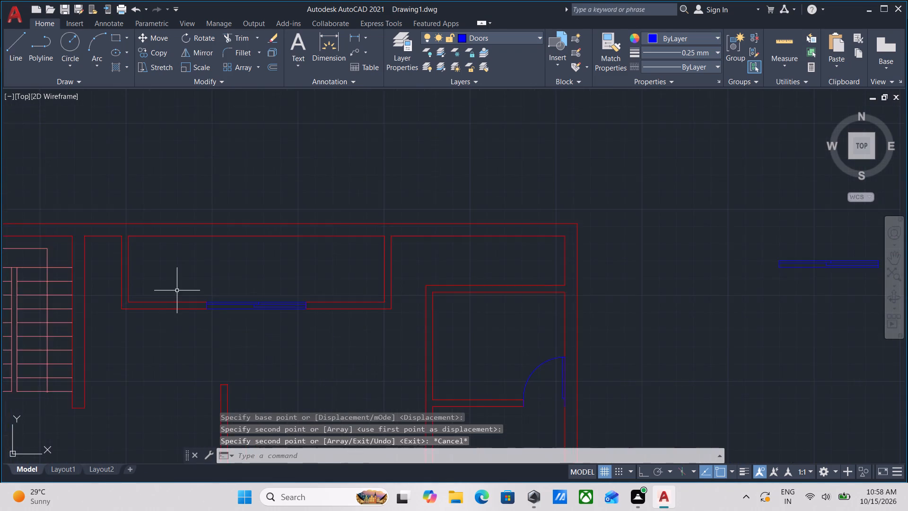
middle_drag(177, 290, 237, 293)
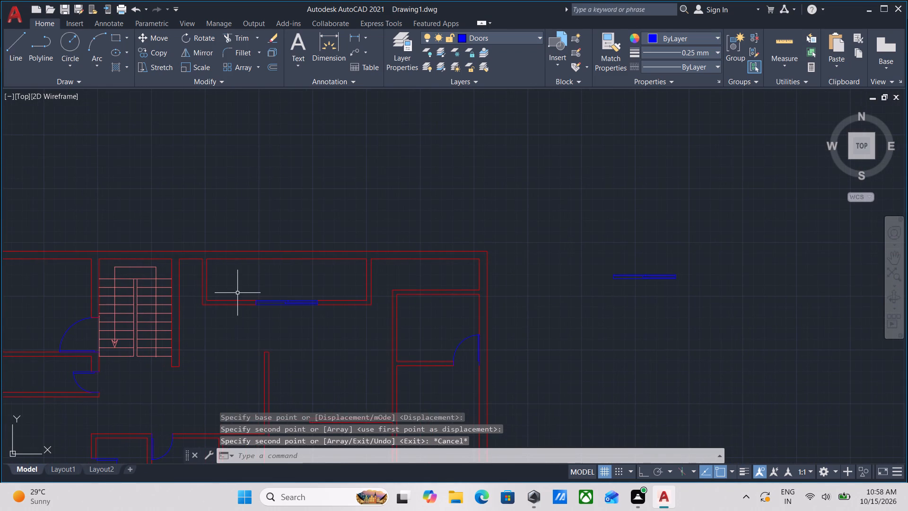
scroll(329, 395, down, 1)
middle_drag(328, 391, 310, 312)
scroll(283, 347, up, 2)
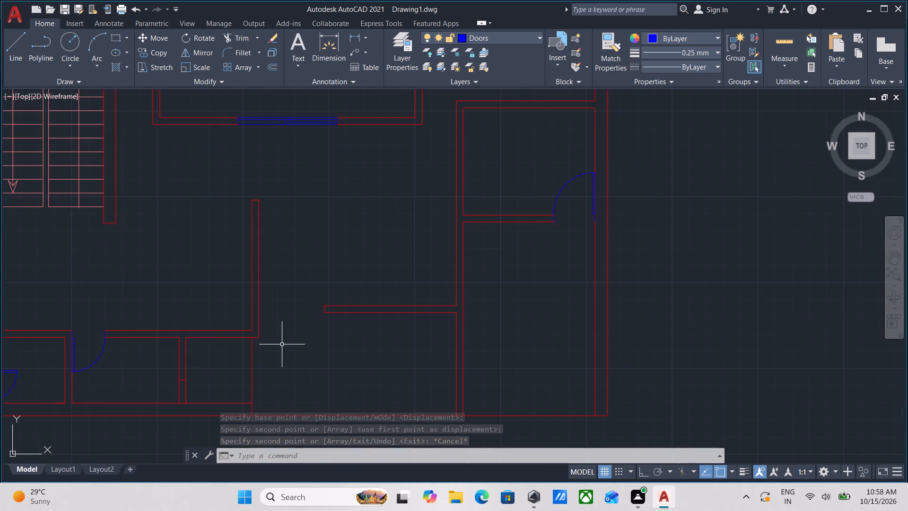
scroll(283, 339, down, 1)
middle_drag(283, 339, 325, 312)
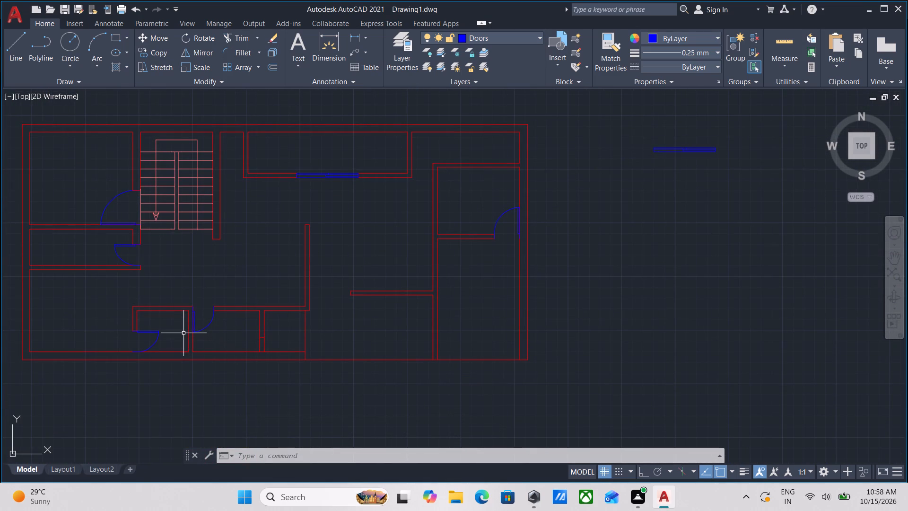
scroll(183, 333, up, 3)
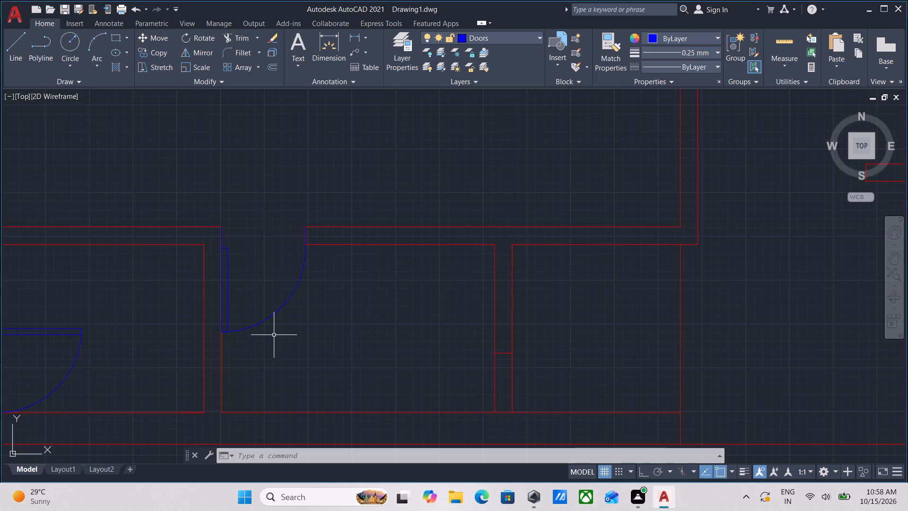
scroll(274, 335, down, 2)
scroll(180, 315, up, 1)
click(209, 326)
click(177, 362)
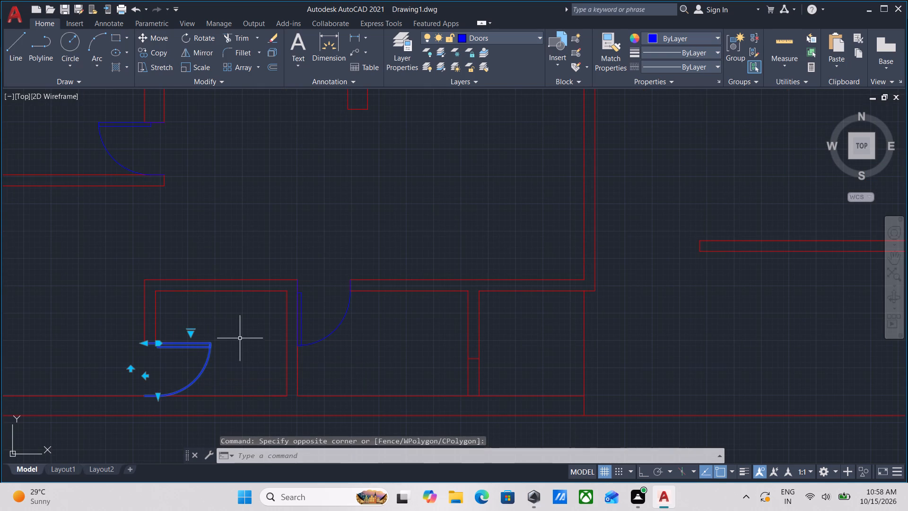
middle_drag(240, 338, 244, 331)
text(co)
key(Return)
click(150, 335)
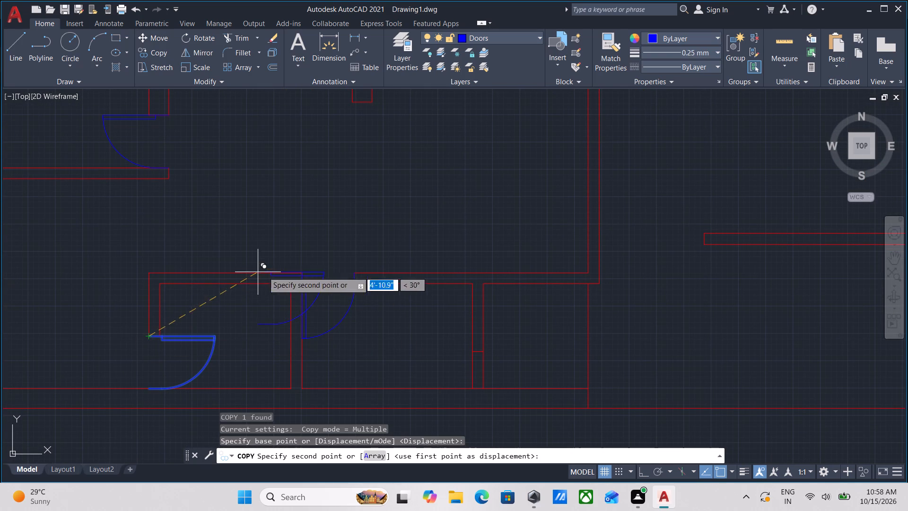
middle_drag(306, 269, 100, 377)
click(427, 302)
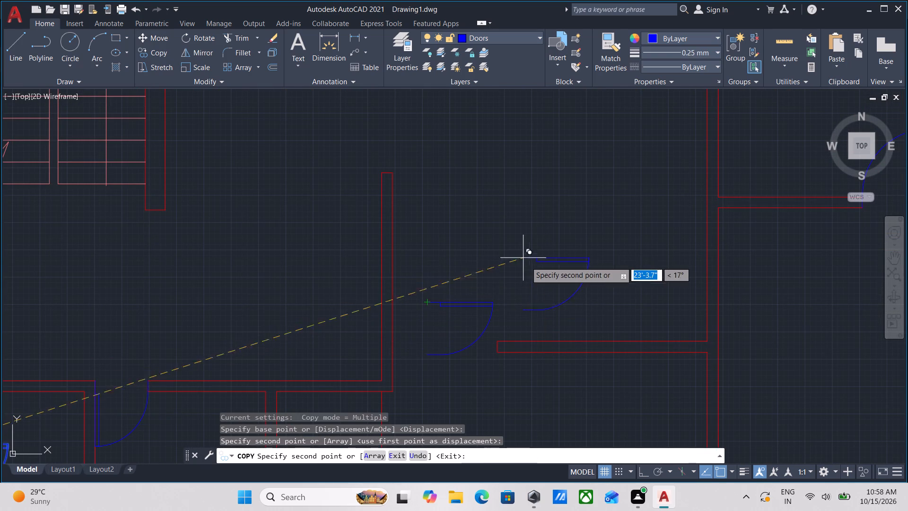
key(Escape)
Rotate the copied door between the free-standing wall and the short horizontal wall 90° counterclockwise about its northwest endpoint.
click(511, 285)
click(456, 314)
middle_drag(456, 313, 454, 309)
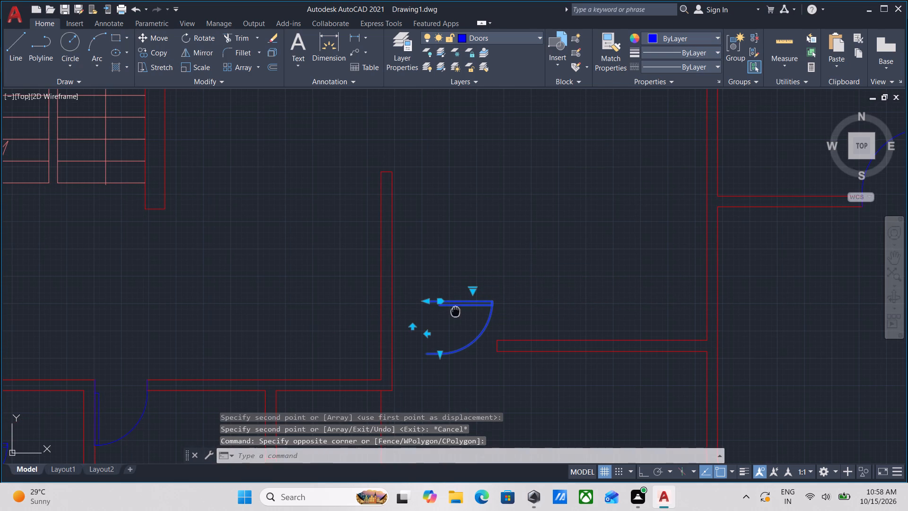
middle_drag(454, 309, 453, 307)
text(ro)
key(Return)
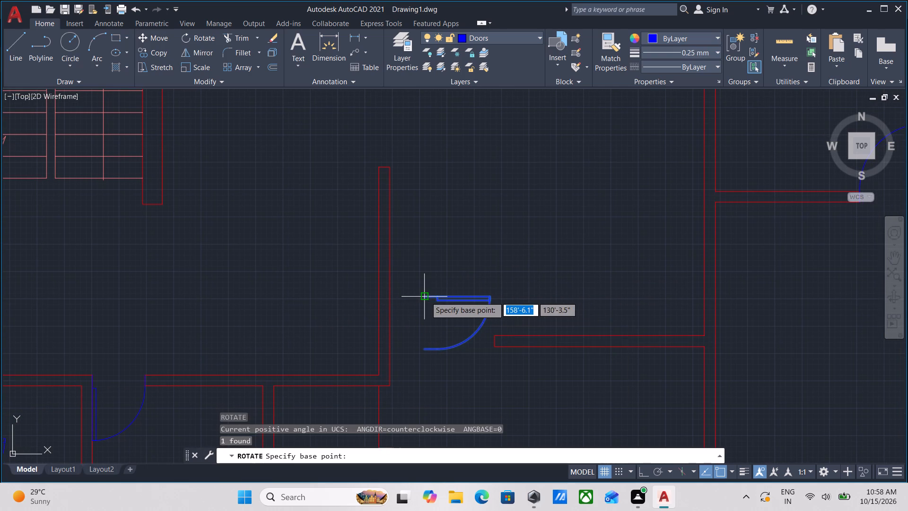
click(425, 297)
click(425, 227)
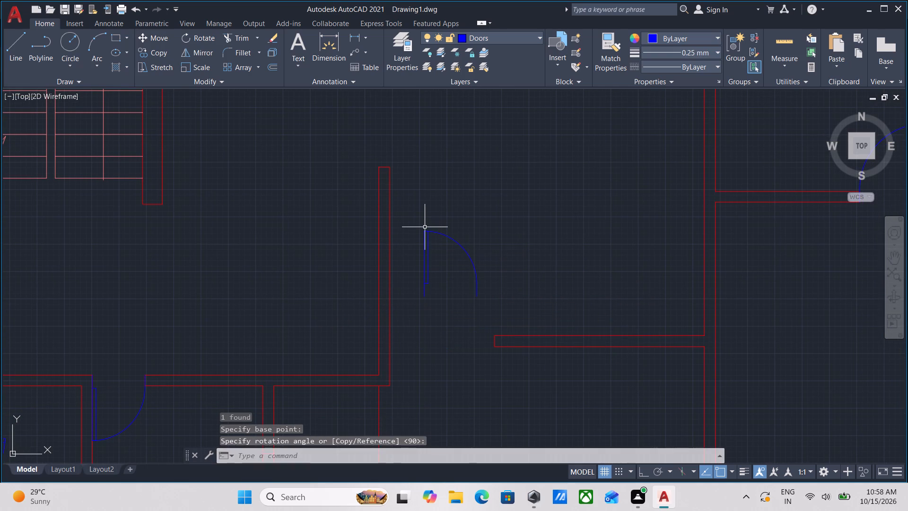
click(439, 273)
key(Escape)
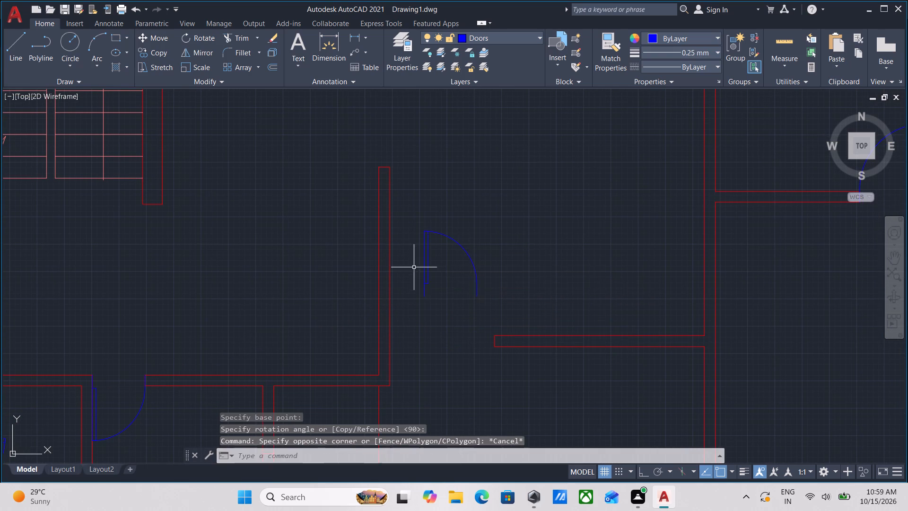
Mirror the rotated door about a vertical line through its swing arc's lower endpoint, keeping the original, to form a double door.
click(489, 265)
click(445, 282)
text(mi)
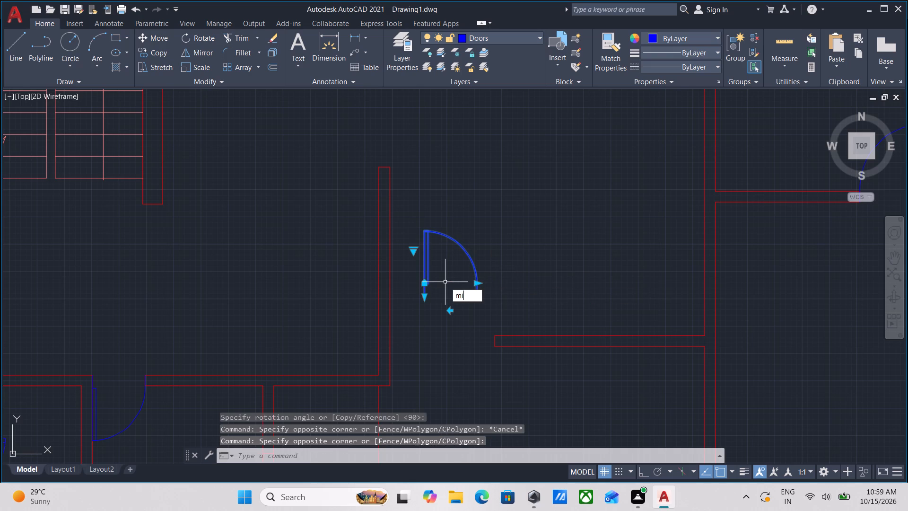
key(Return)
click(476, 297)
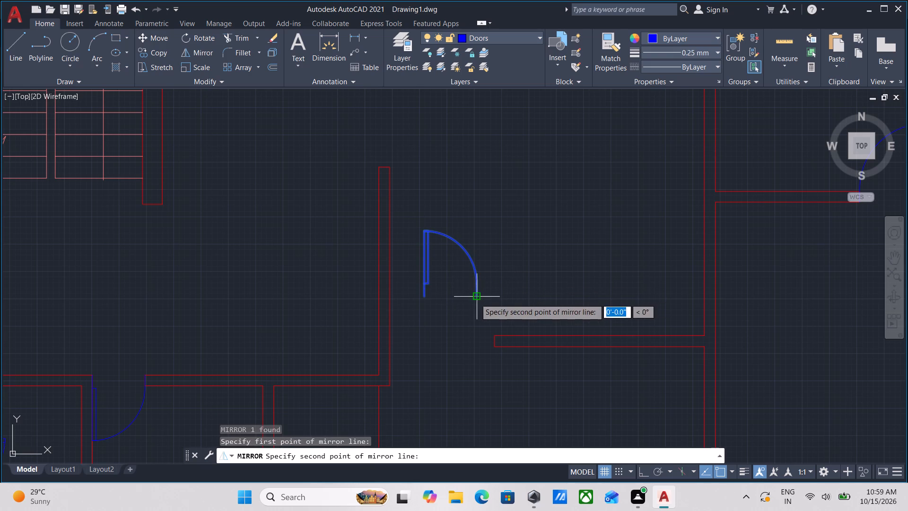
key(F8)
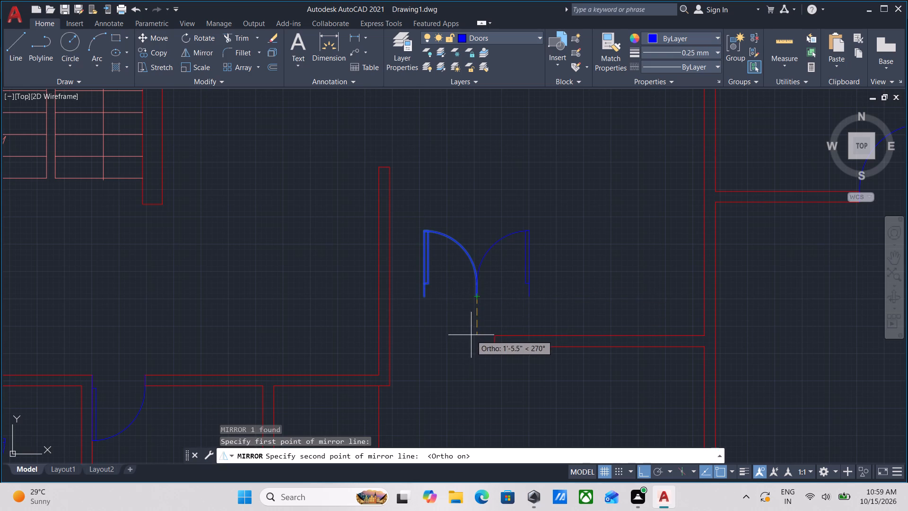
click(470, 347)
drag(489, 388, 470, 347)
Group the two mirrored door leaves into one double door.
scroll(467, 255, up, 2)
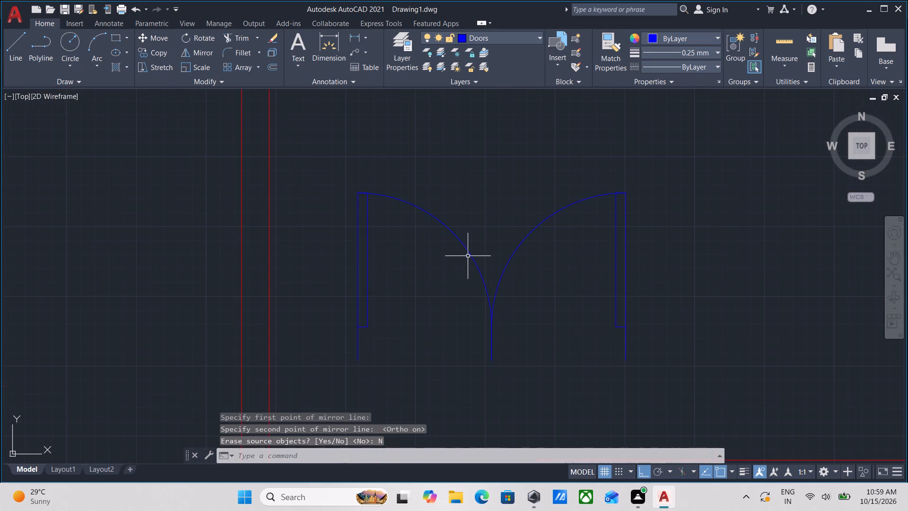
drag(553, 265, 549, 266)
click(445, 300)
middle_drag(392, 304, 445, 298)
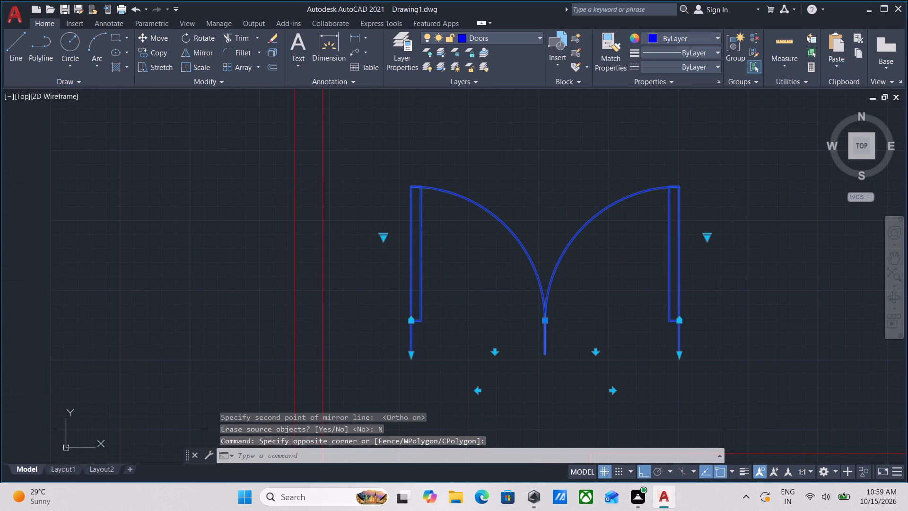
key(g)
key(Return)
Move the double door group from its lower east endpoint to the south corner of the short horizontal wall's west end, filling the opening.
click(556, 292)
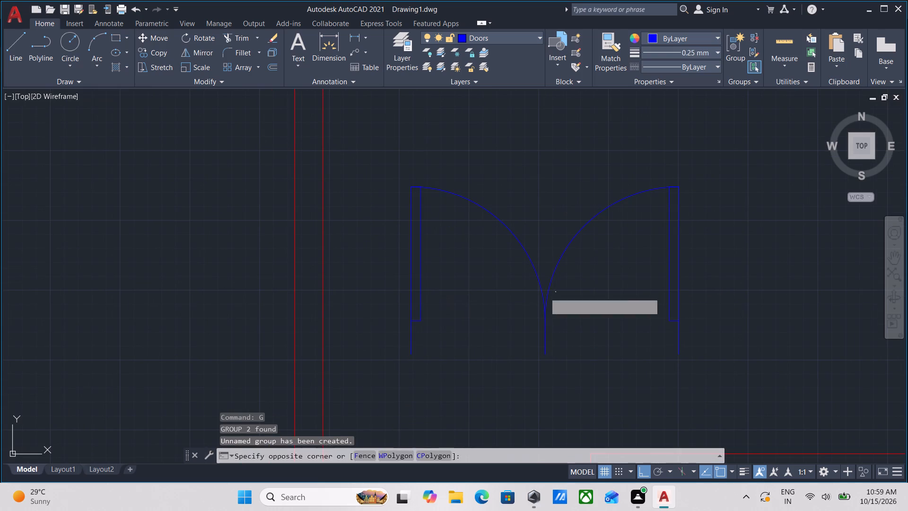
click(469, 302)
middle_drag(468, 306, 477, 256)
scroll(477, 256, down, 2)
middle_drag(476, 255, 402, 281)
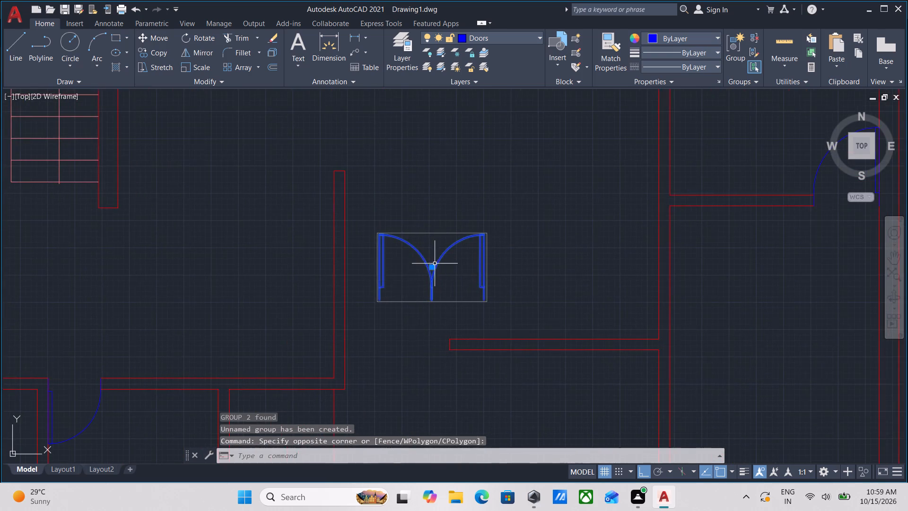
scroll(440, 265, up, 2)
key(Escape)
drag(582, 296, 542, 301)
click(506, 302)
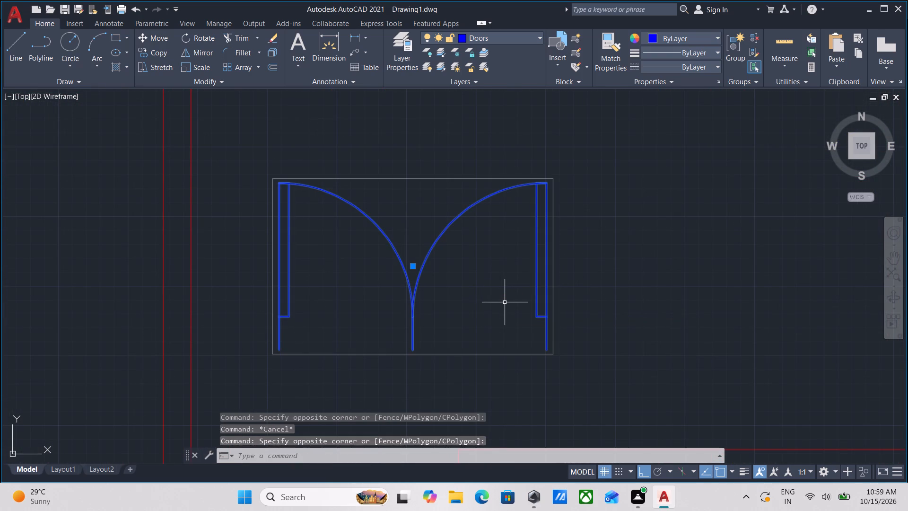
key(m)
key(Return)
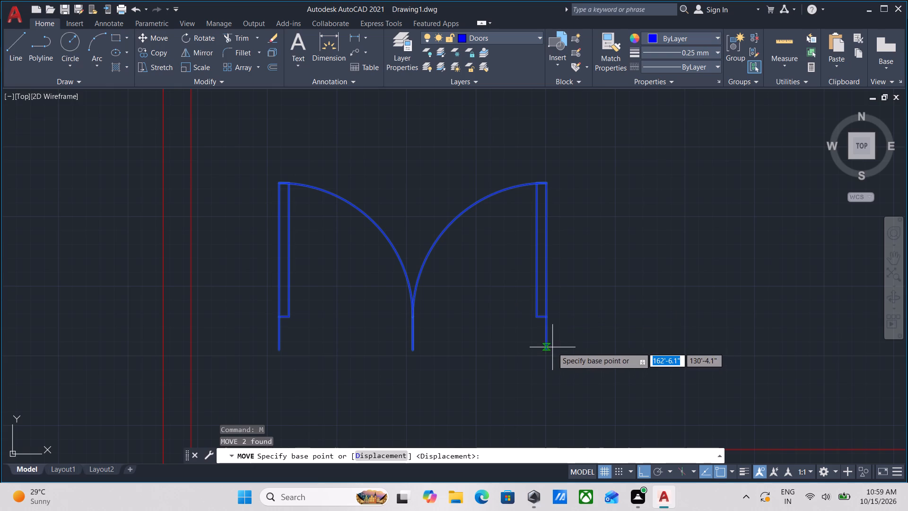
click(550, 349)
scroll(398, 382, down, 1)
middle_drag(398, 381, 406, 317)
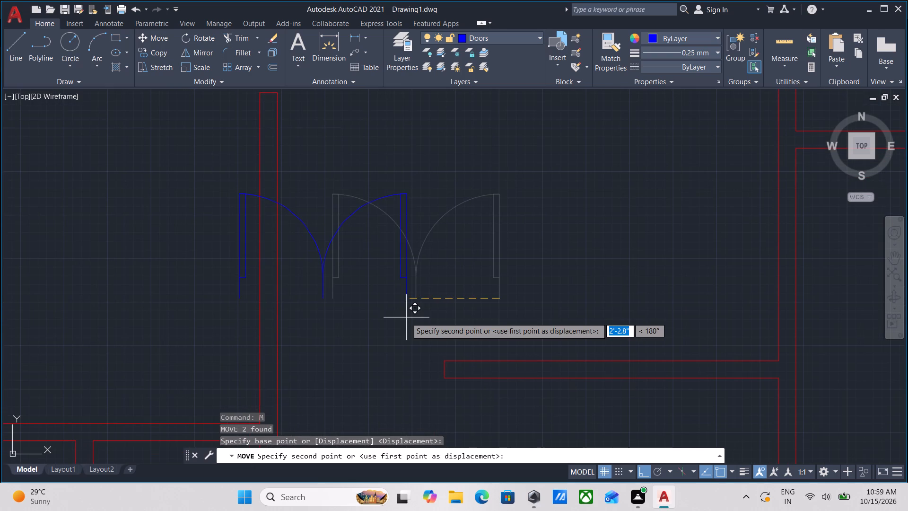
key(F8)
middle_drag(369, 369, 401, 327)
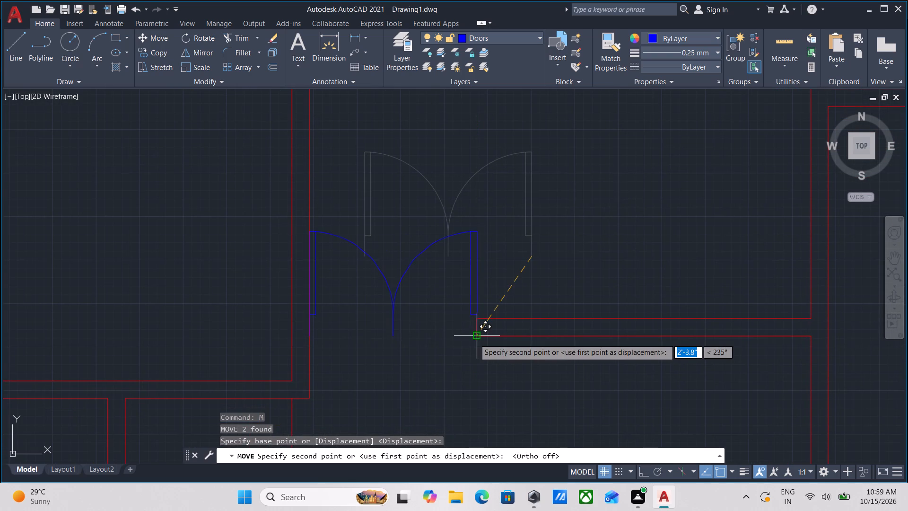
click(474, 339)
scroll(546, 249, down, 1)
Examine the whole floor plan to review the placed doors and the walls that still need openings fitted.
middle_drag(546, 249, 557, 317)
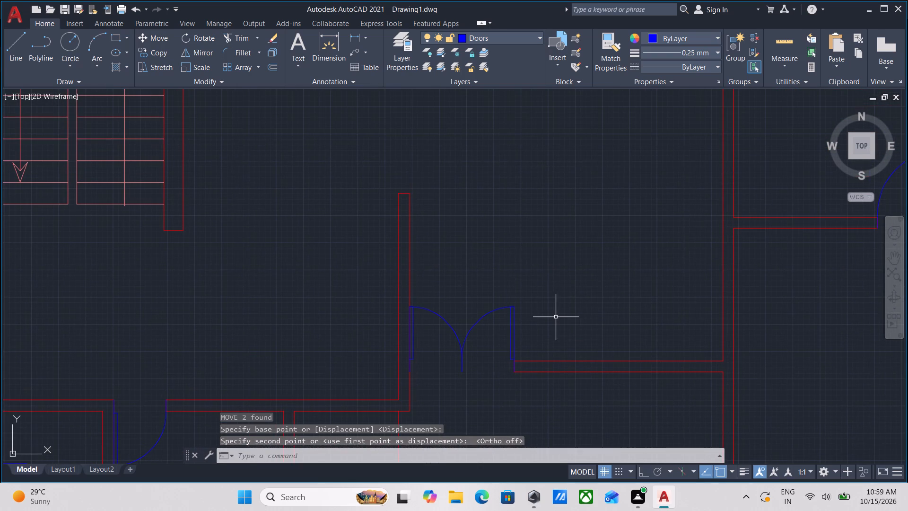
scroll(400, 325, up, 3)
scroll(443, 348, down, 4)
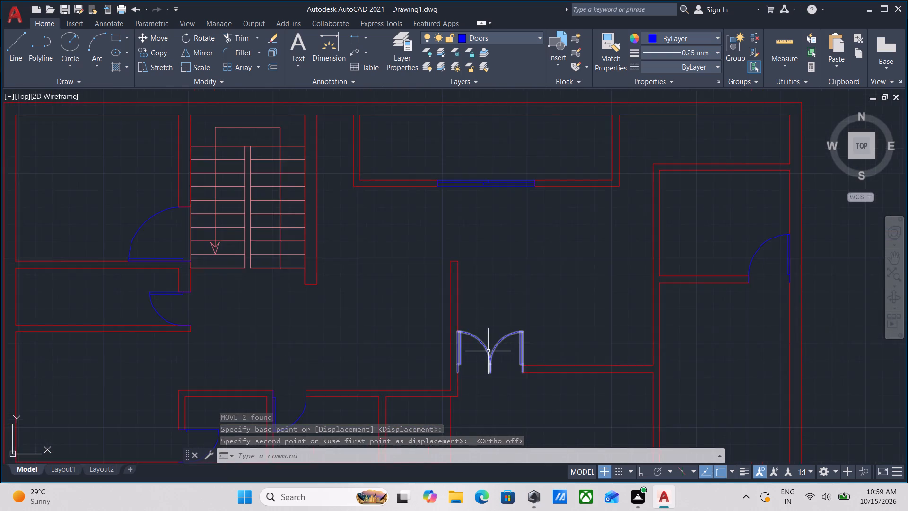
middle_drag(488, 350, 520, 304)
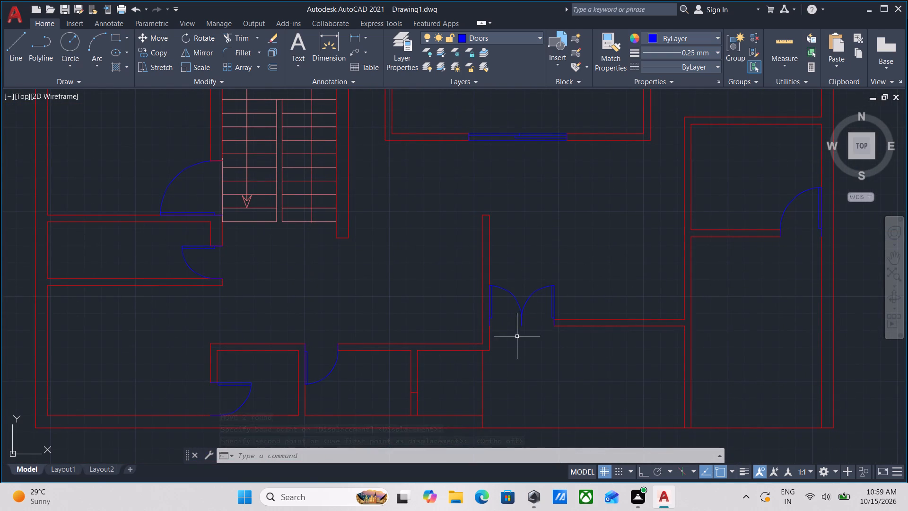
scroll(599, 354, down, 1)
middle_drag(600, 354, 594, 326)
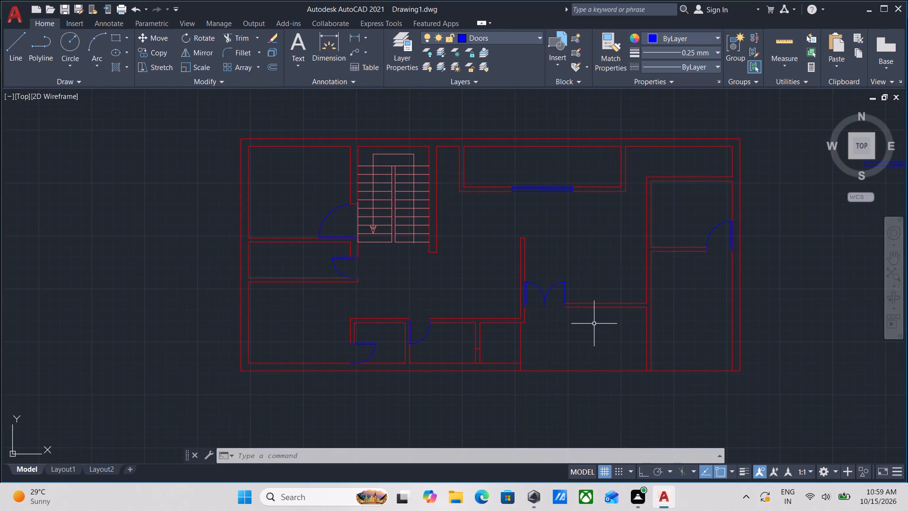
scroll(567, 283, down, 1)
middle_drag(567, 283, 539, 344)
scroll(406, 334, up, 2)
scroll(366, 312, down, 1)
middle_drag(366, 313, 360, 346)
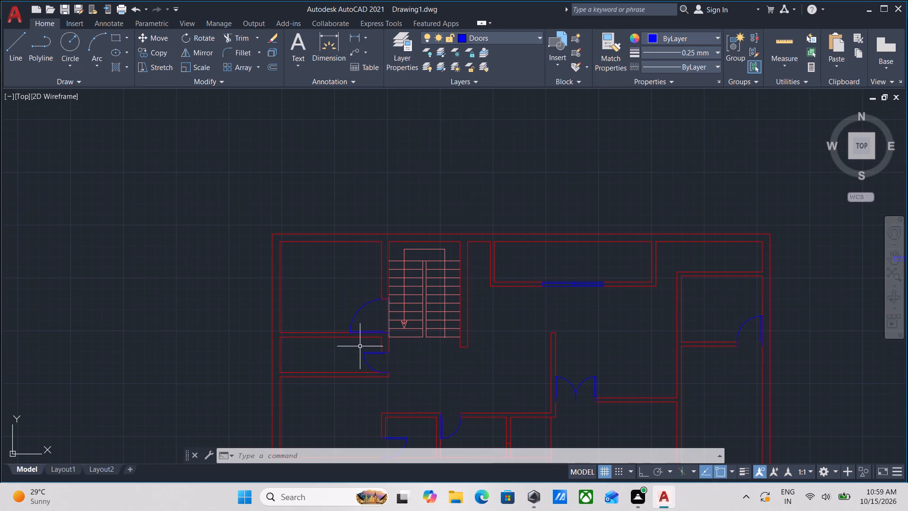
middle_drag(360, 346, 364, 306)
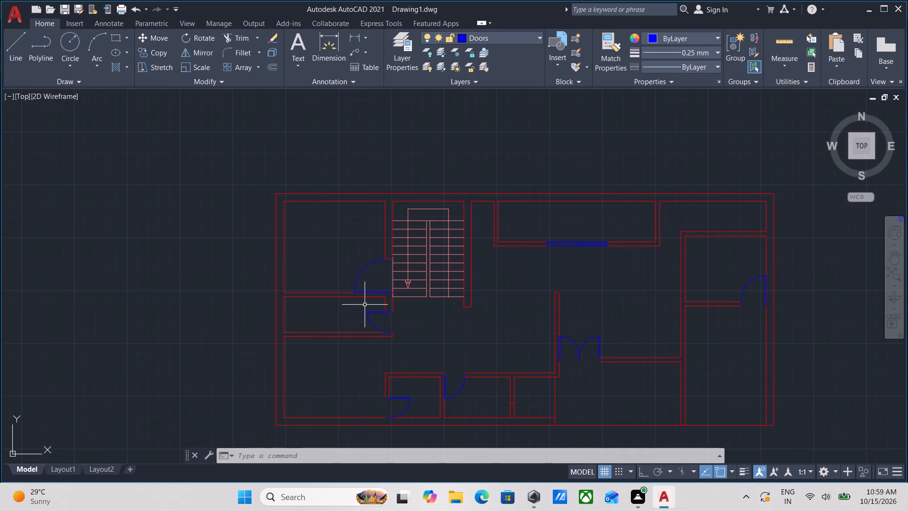
scroll(552, 248, up, 1)
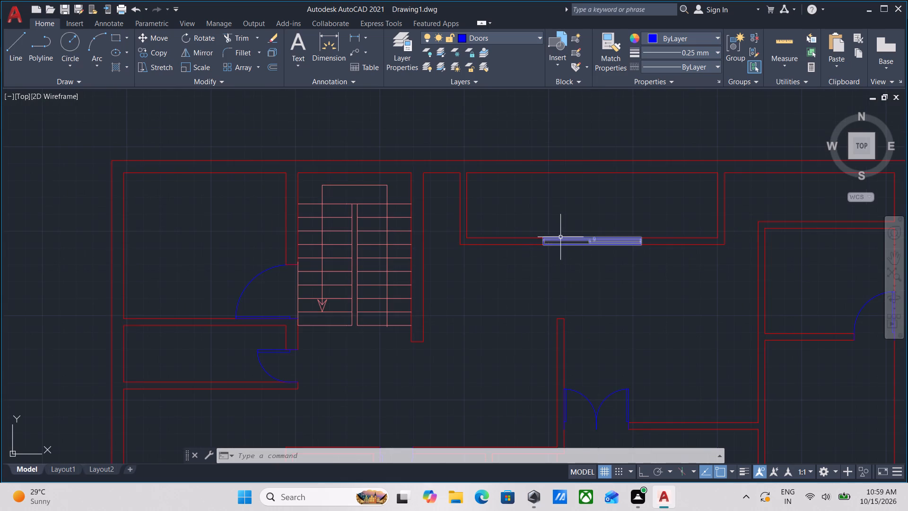
scroll(489, 200, down, 1)
scroll(428, 227, up, 1)
scroll(264, 202, down, 1)
middle_drag(264, 202, 307, 178)
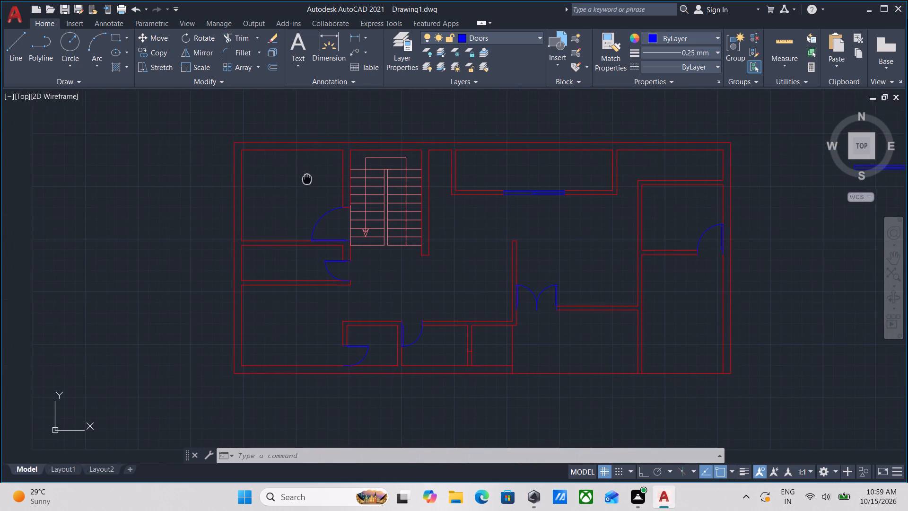
middle_drag(307, 178, 307, 178)
scroll(307, 178, down, 1)
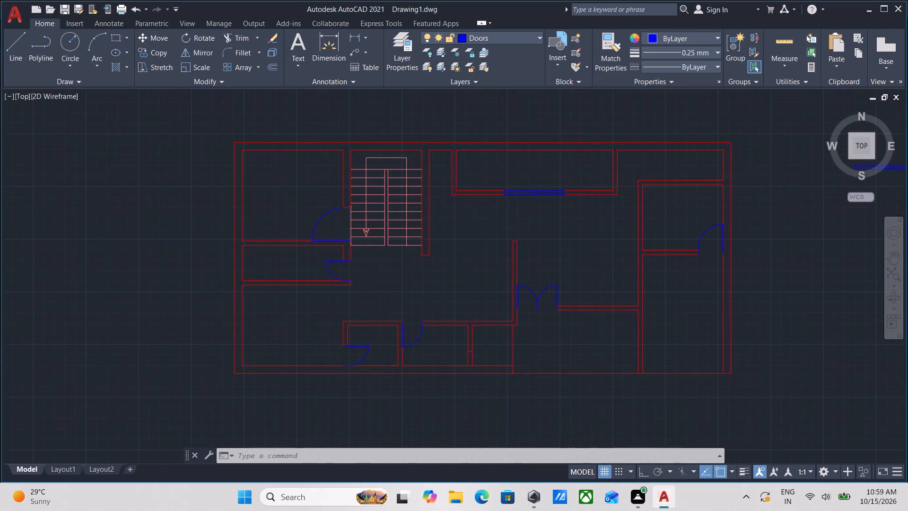
middle_drag(307, 178, 292, 209)
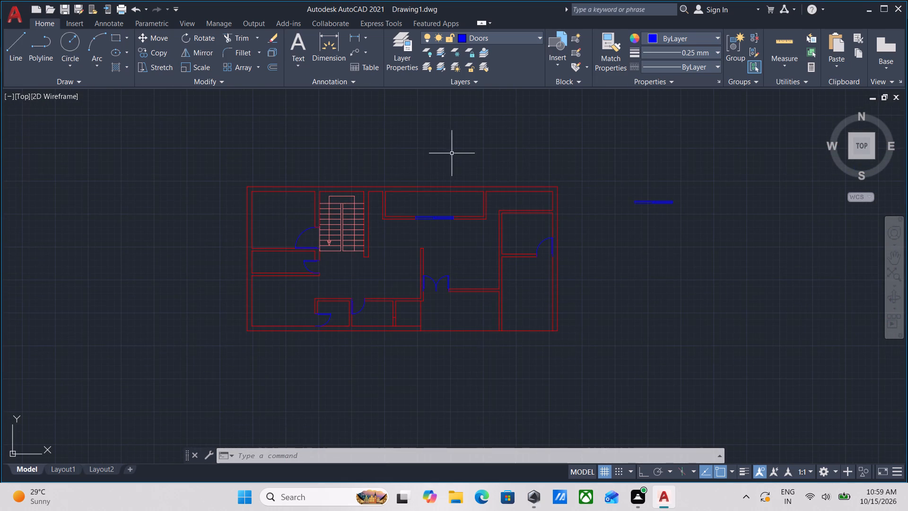
middle_drag(452, 153, 449, 177)
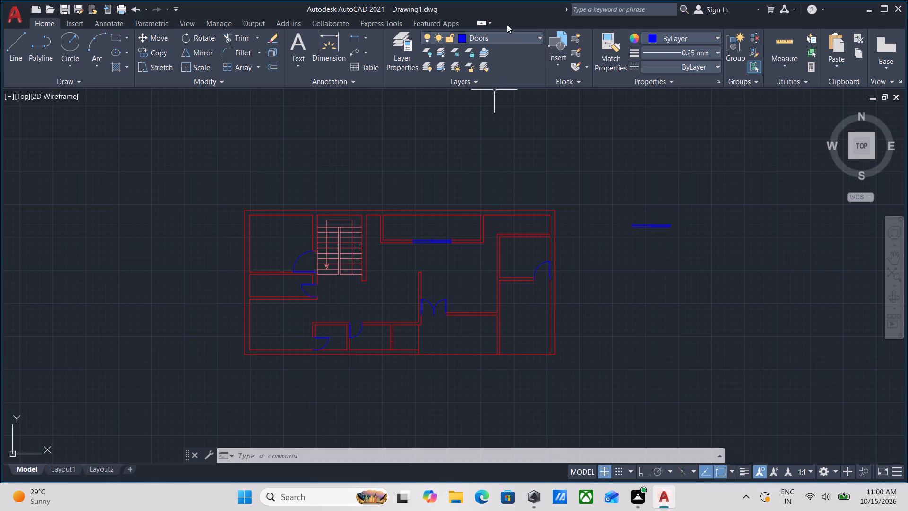
Make the windows layer current, keeping its colour cyan.
click(506, 36)
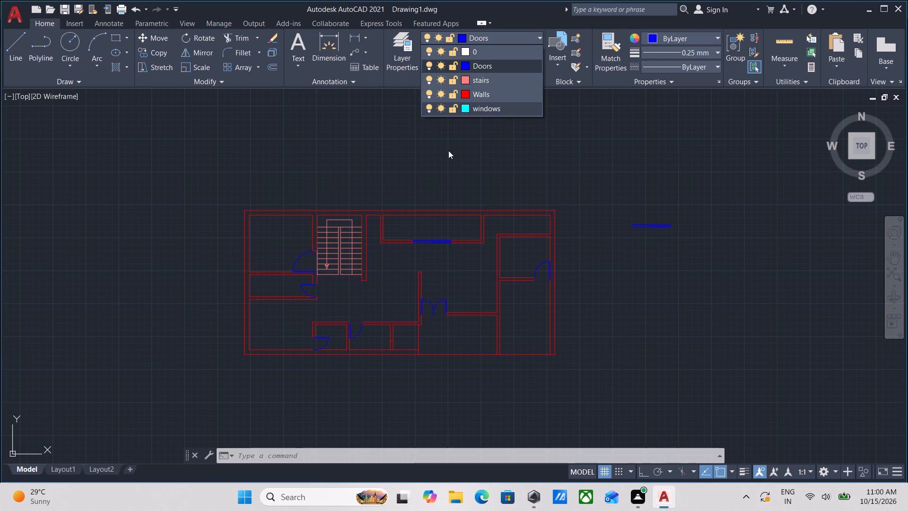
scroll(428, 201, up, 2)
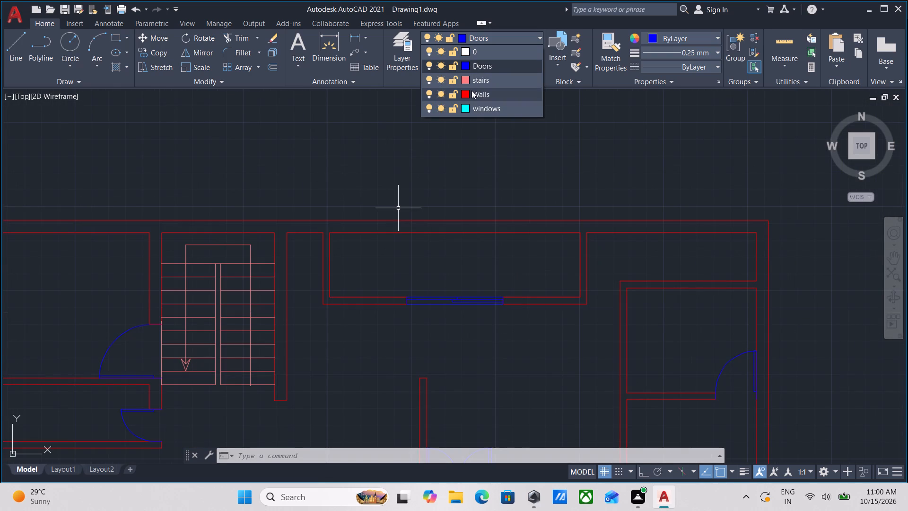
click(465, 107)
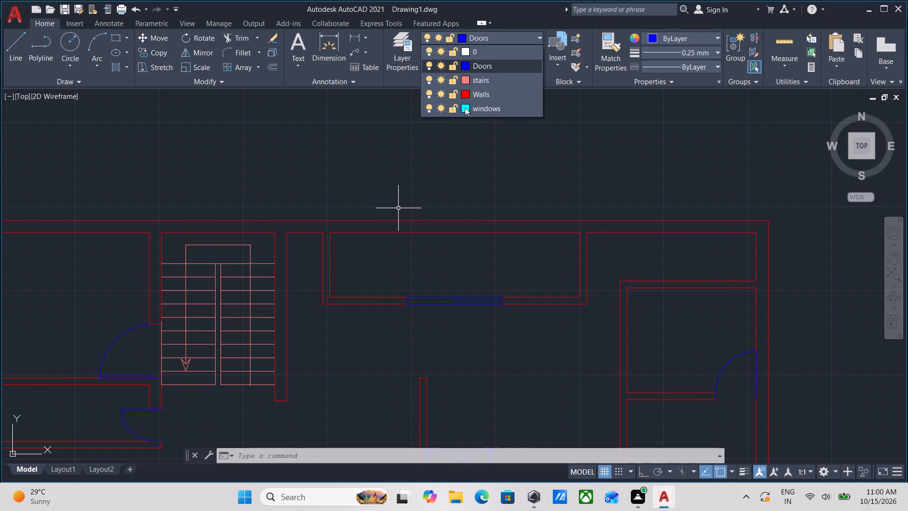
click(426, 338)
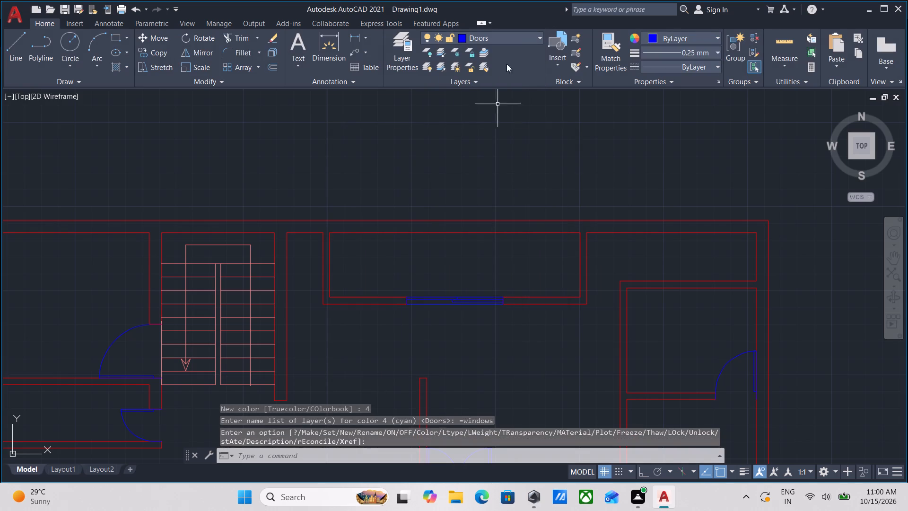
click(519, 35)
click(526, 106)
Draw a 4' by 9" rectangle in the empty area northwest of the floor plan as the window outline.
scroll(410, 132, down, 1)
middle_drag(412, 133, 559, 123)
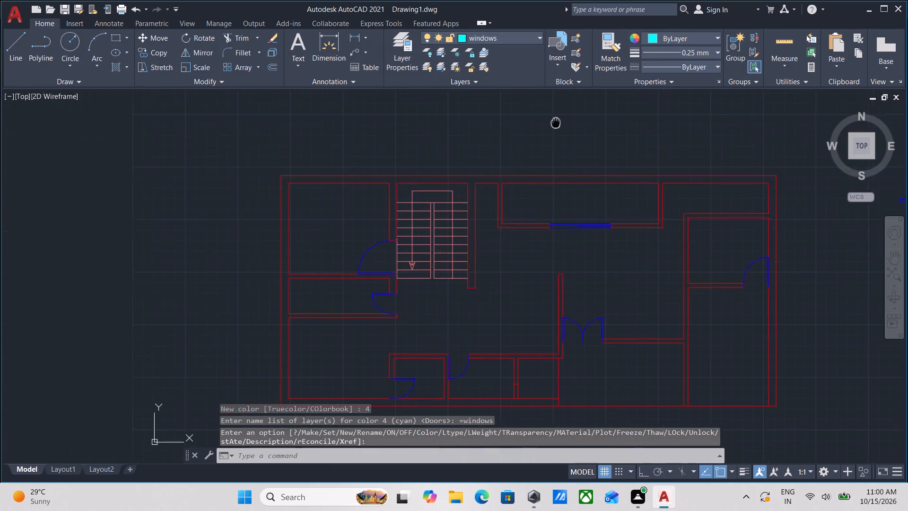
middle_drag(309, 179, 424, 201)
key(r)
text(ec)
key(Return)
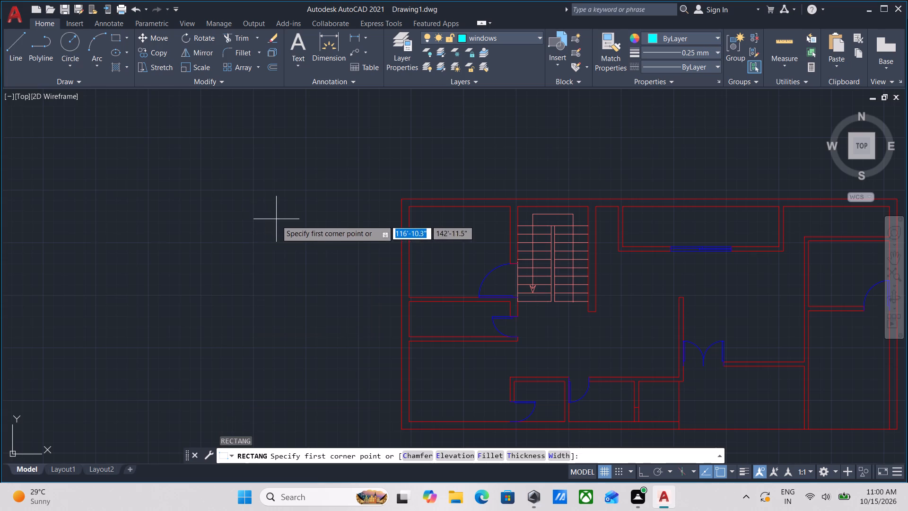
click(243, 205)
scroll(296, 227, up, 2)
middle_drag(296, 227, 302, 232)
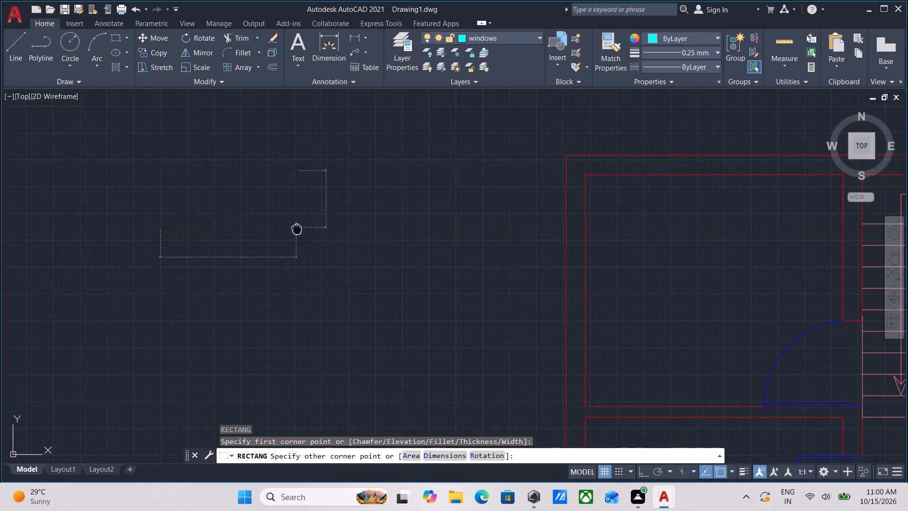
middle_drag(302, 232, 379, 271)
key(4)
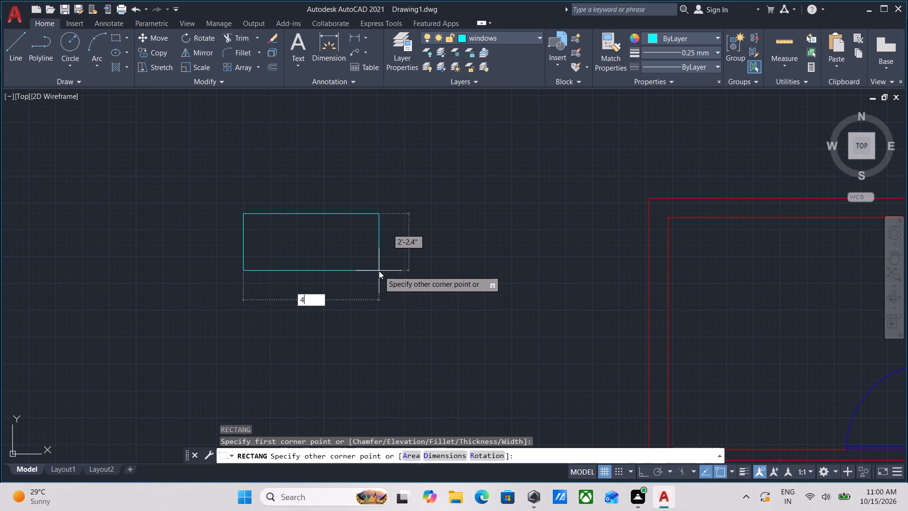
key(apostrophe)
key(Tab)
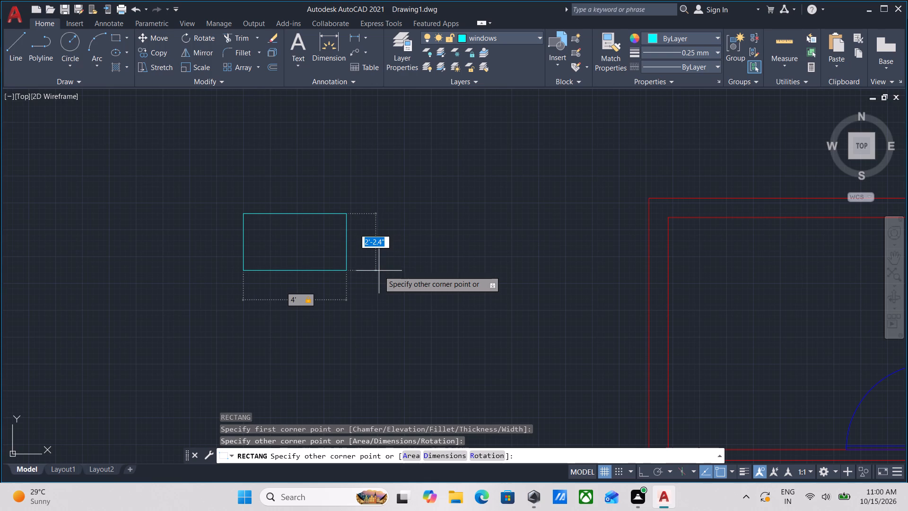
key(9)
key(Return)
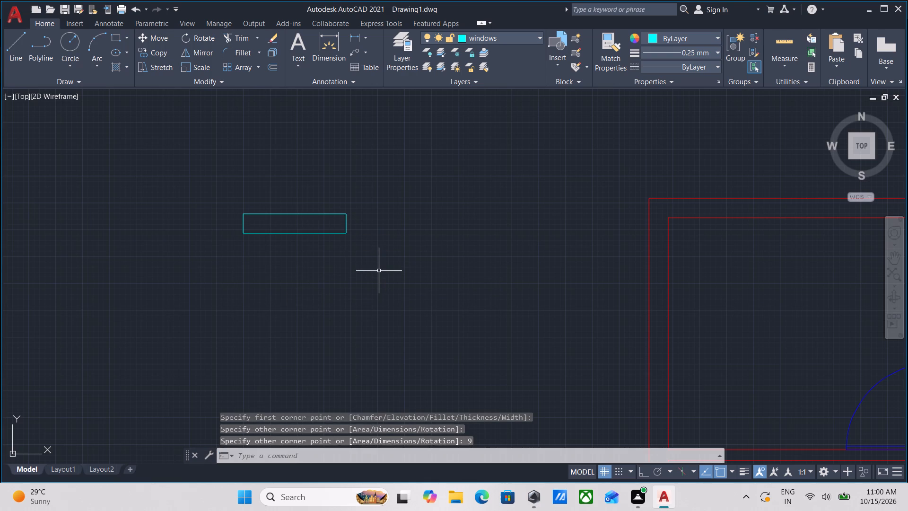
Draw a horizontal centre line across the window rectangle, joining the midpoints of its two short sides.
scroll(300, 167, up, 1)
middle_drag(291, 246, 351, 259)
middle_drag(322, 270, 362, 272)
scroll(340, 285, up, 2)
key(l)
key(Return)
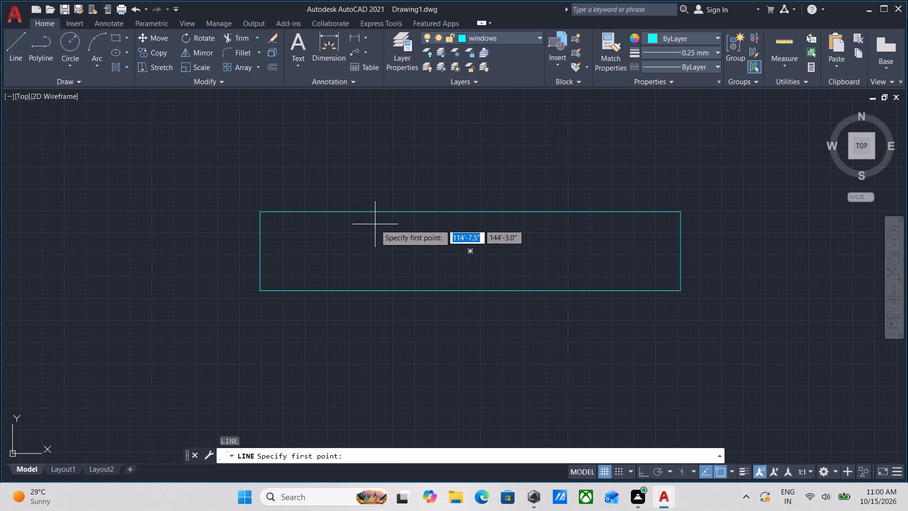
scroll(329, 225, up, 1)
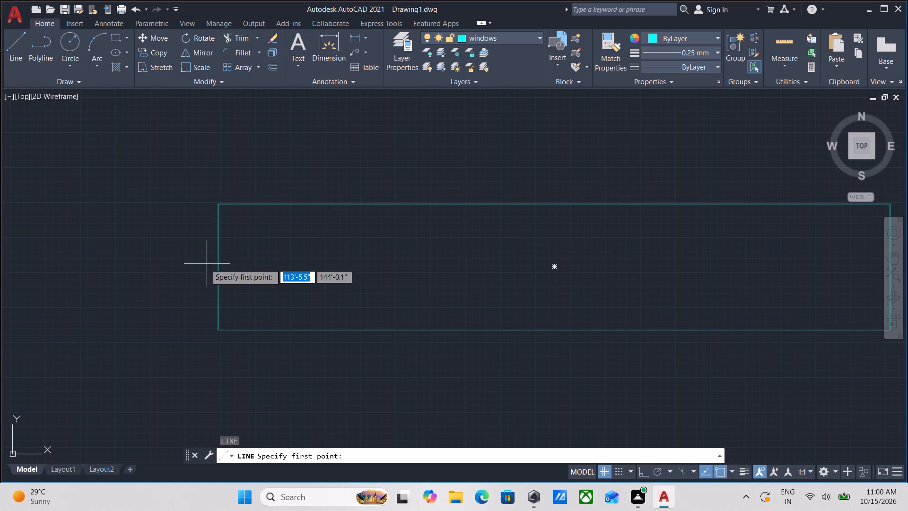
click(218, 267)
middle_drag(506, 276, 308, 288)
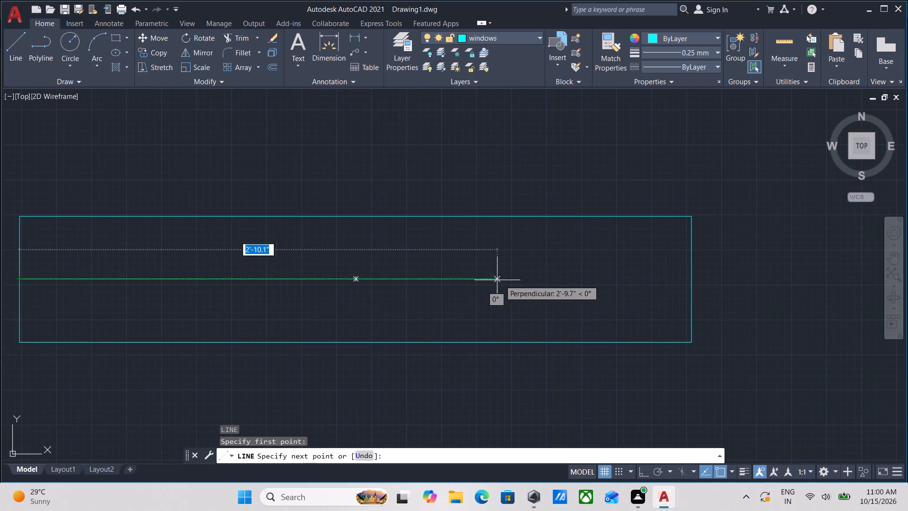
click(692, 280)
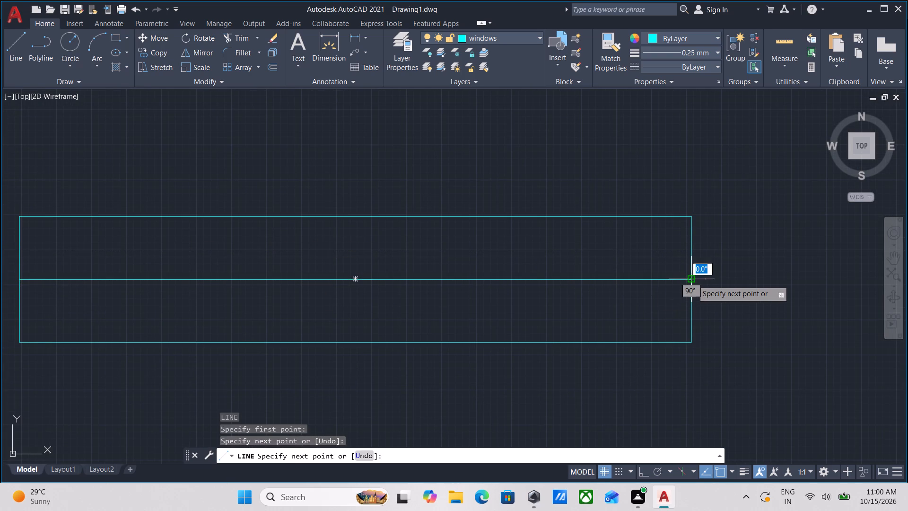
key(Escape)
Offset the window's centre line 0.5" toward the rectangle's upper long edge.
click(576, 307)
click(529, 262)
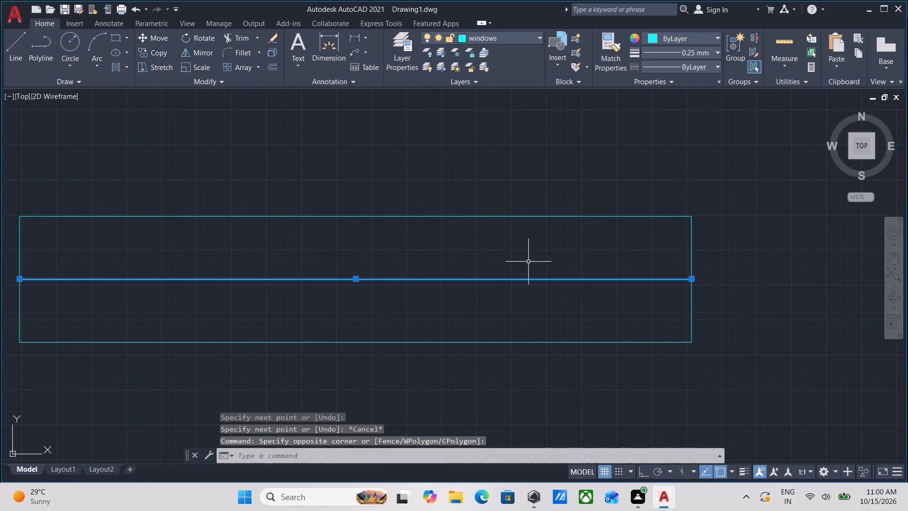
middle_drag(528, 262, 539, 288)
key(o)
key(Return)
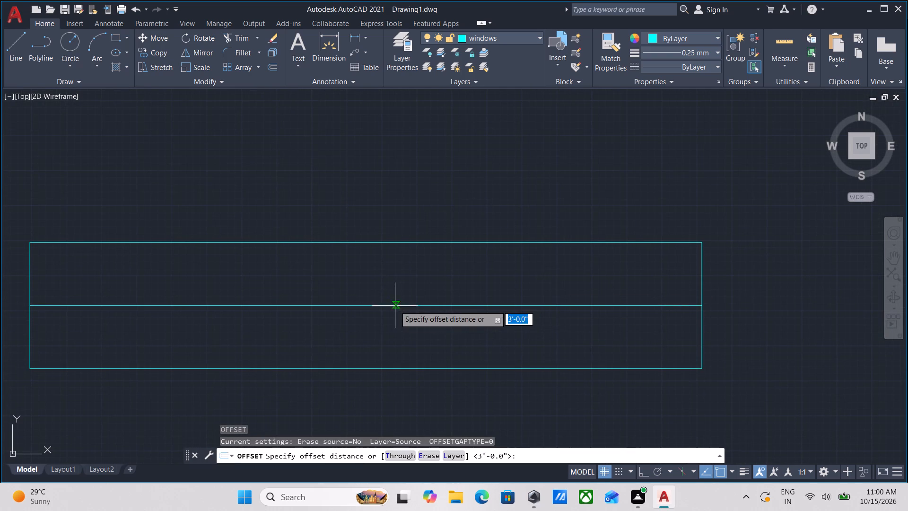
click(368, 308)
click(364, 292)
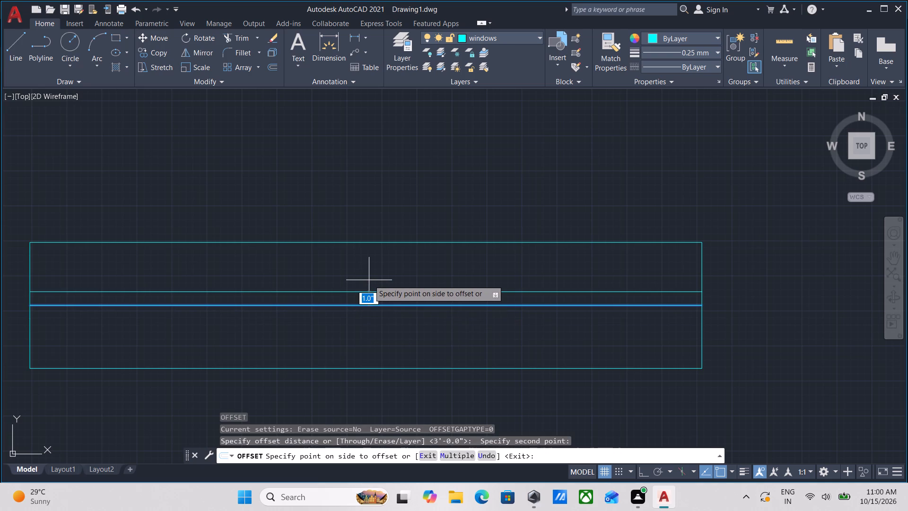
key(0)
key(period)
key(5)
key(shift+quotedbl)
key(Return)
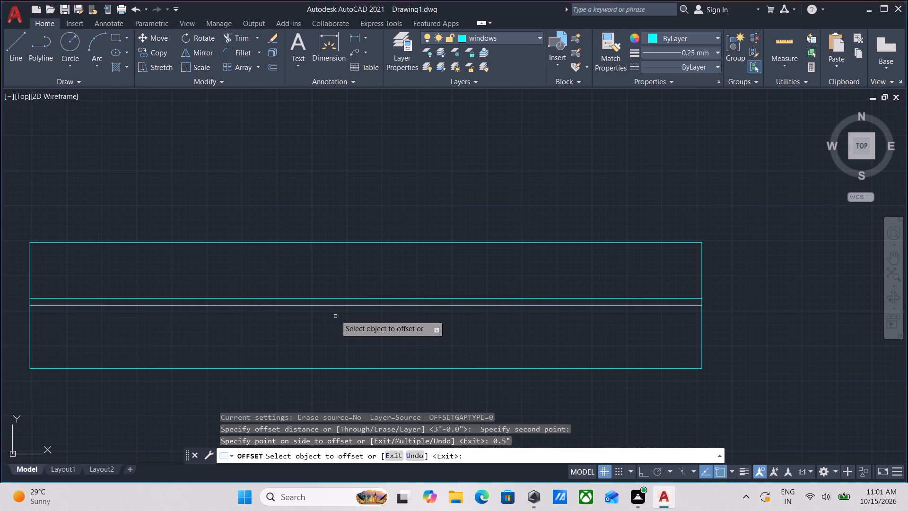
Offset the window's original centre line 0.5" toward the rectangle's lower long edge.
click(337, 308)
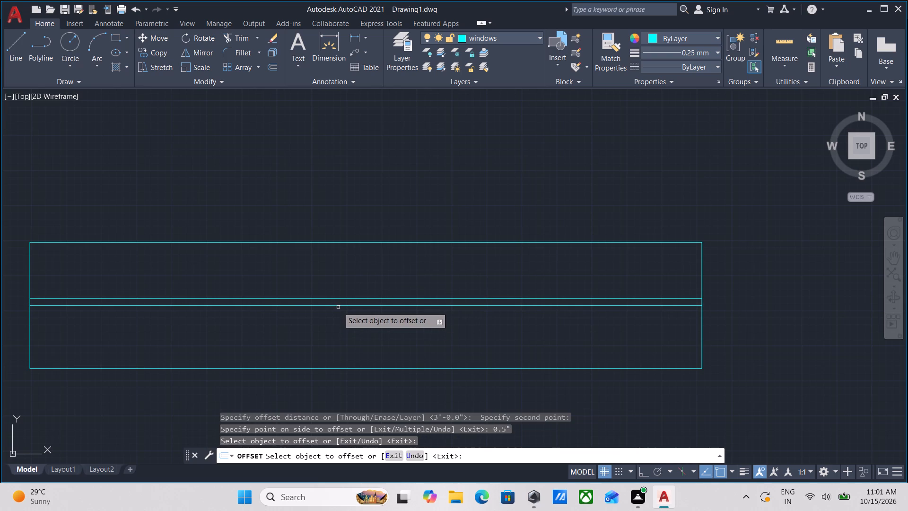
click(340, 305)
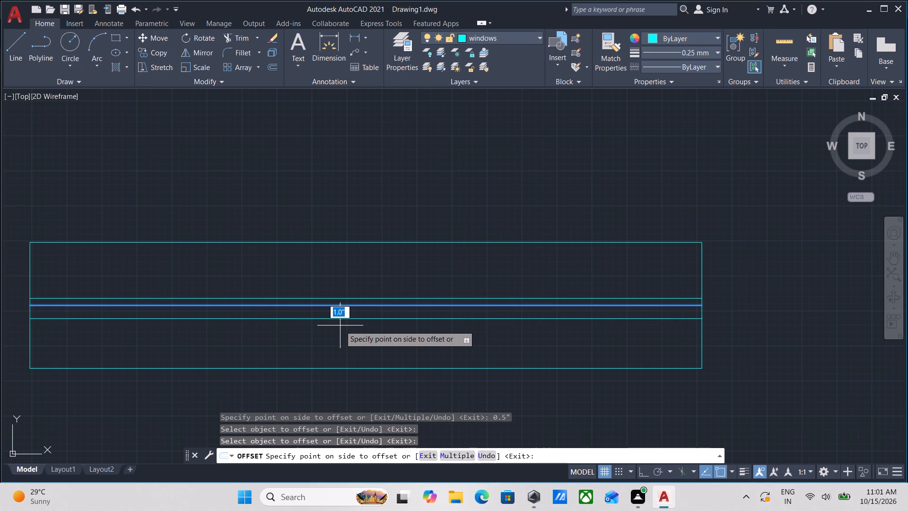
text(0.)
key(5)
key(Return)
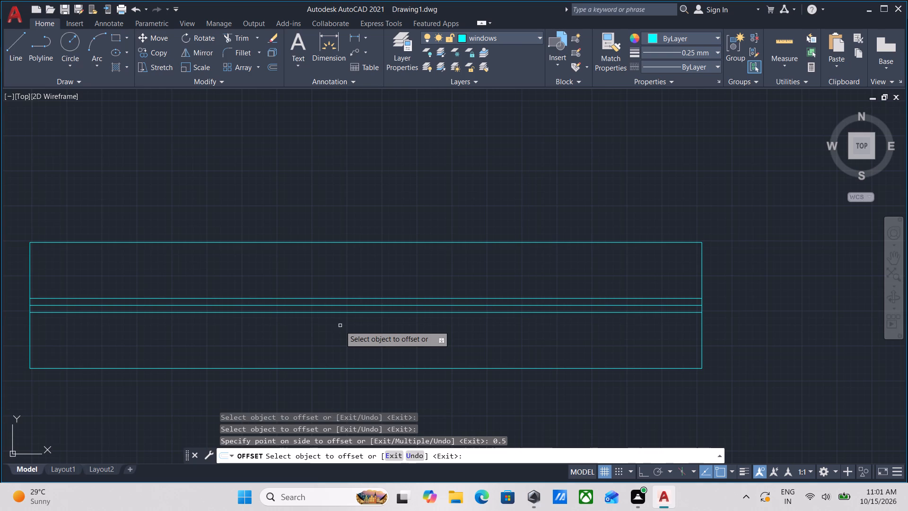
scroll(402, 348, down, 4)
scroll(423, 355, up, 1)
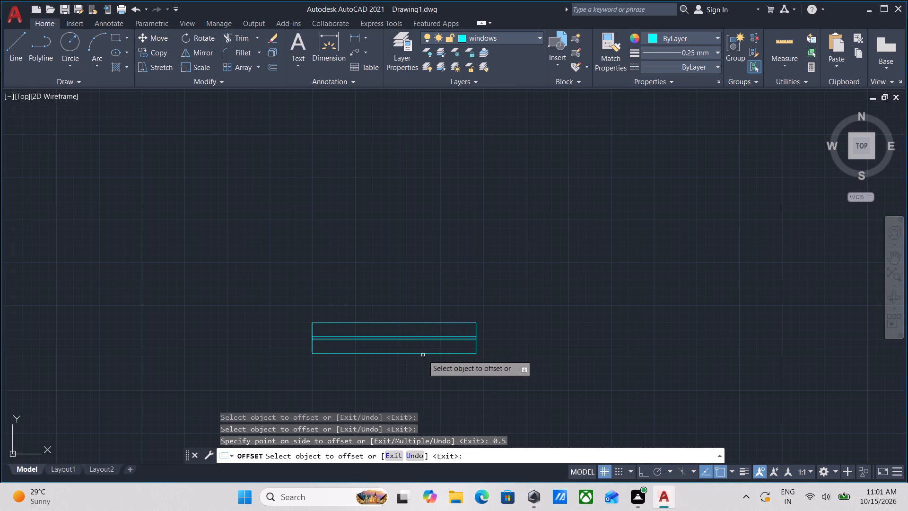
key(Escape)
Group the window rectangle and its three inner lines into one window symbol.
drag(512, 387, 506, 376)
click(273, 266)
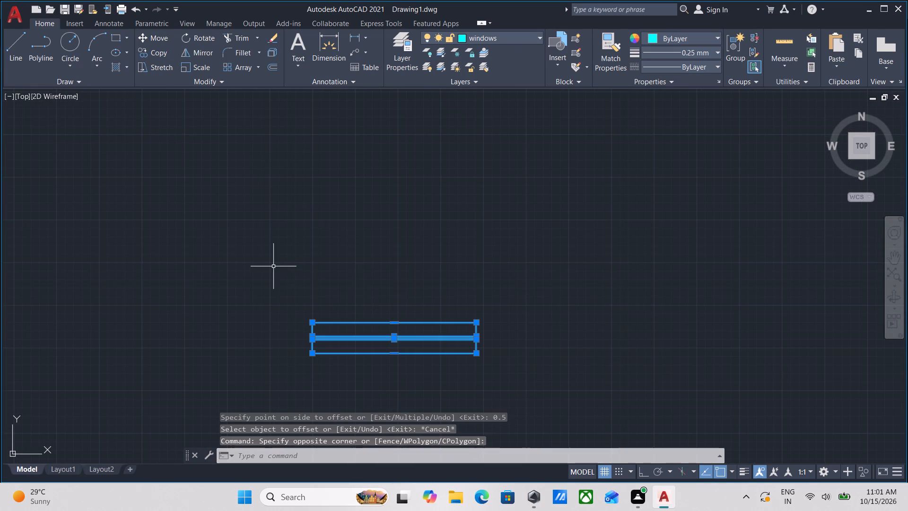
key(g)
key(Return)
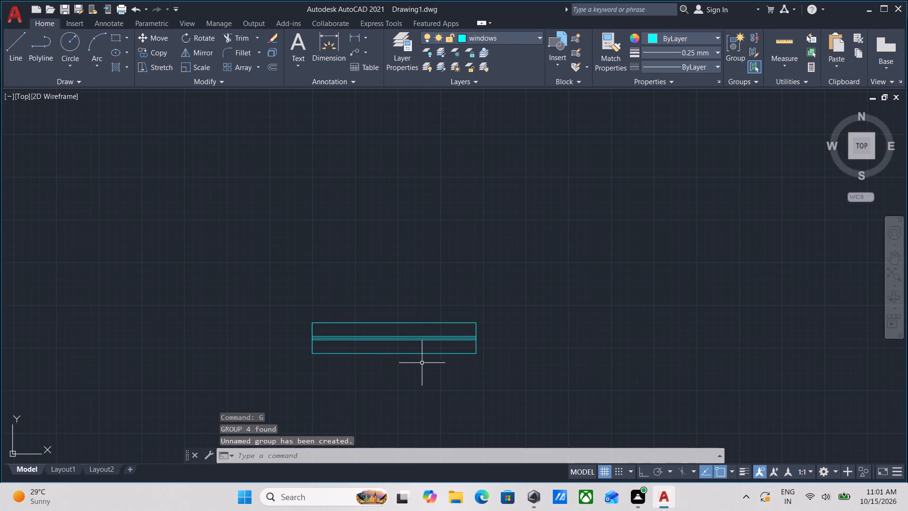
Copy the window group from its lower edge's midpoint to the midpoint of the northwest room's inner north wall line.
drag(422, 363, 412, 354)
click(384, 326)
middle_drag(373, 361, 369, 338)
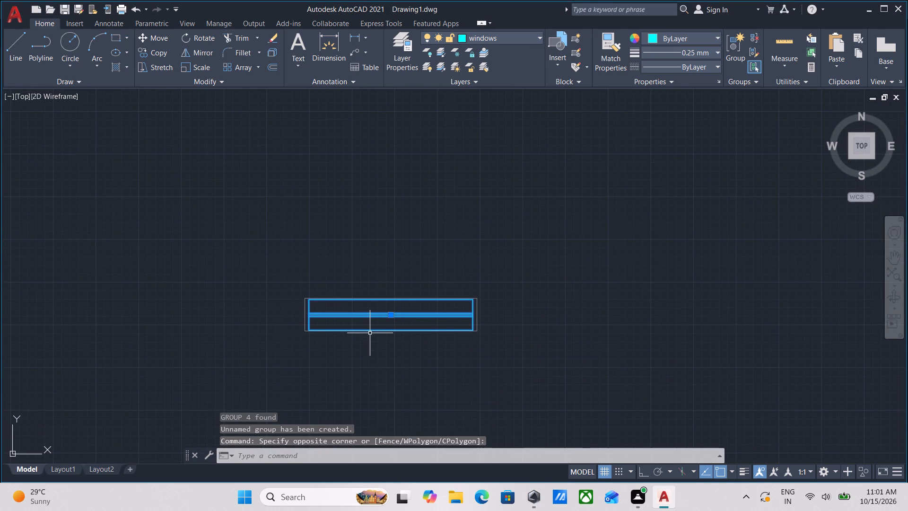
text(co)
key(Return)
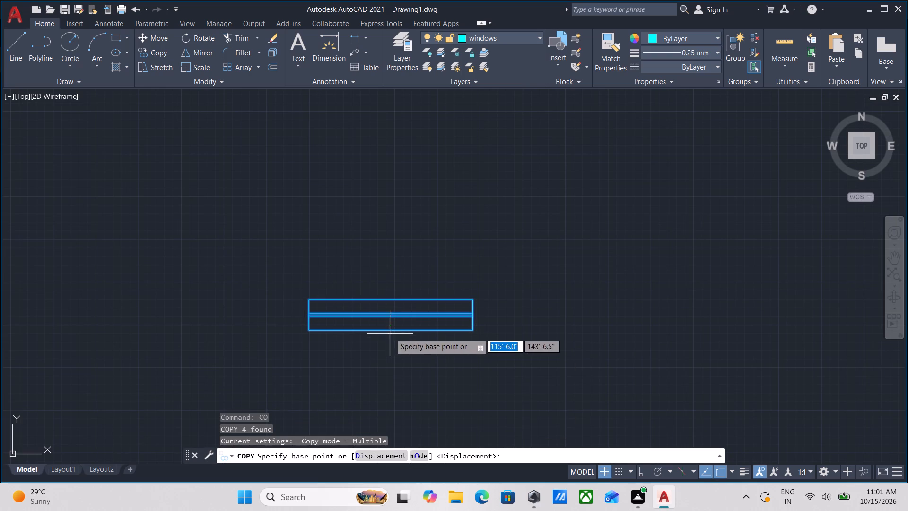
click(394, 330)
scroll(506, 267, down, 2)
middle_drag(505, 267, 347, 258)
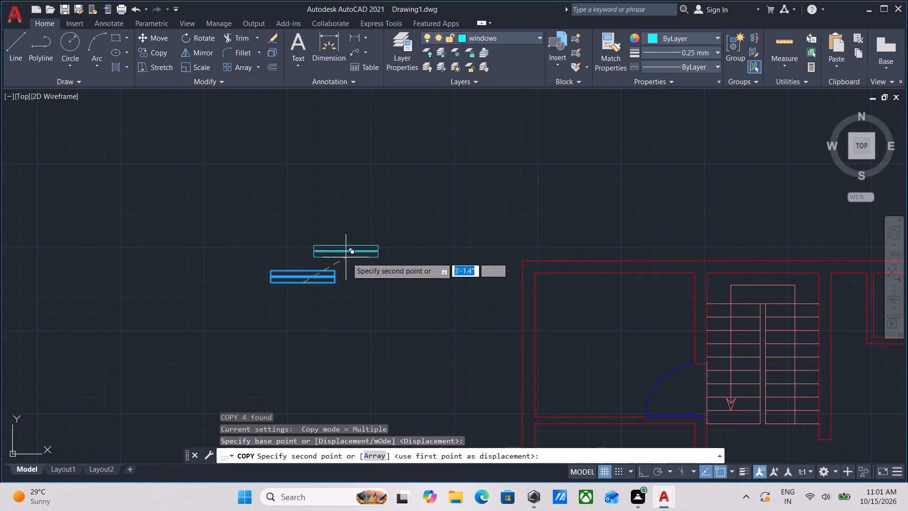
middle_drag(592, 267, 514, 317)
click(538, 322)
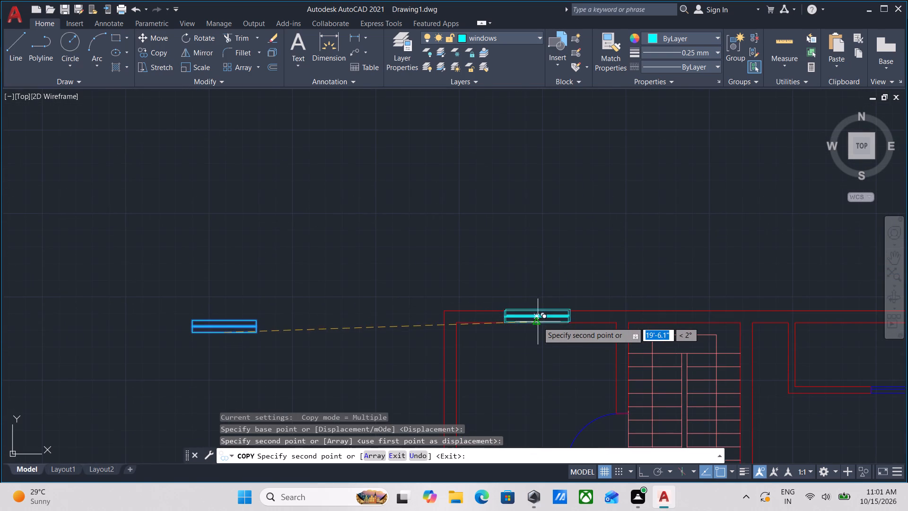
scroll(538, 319, down, 2)
middle_drag(531, 347, 515, 294)
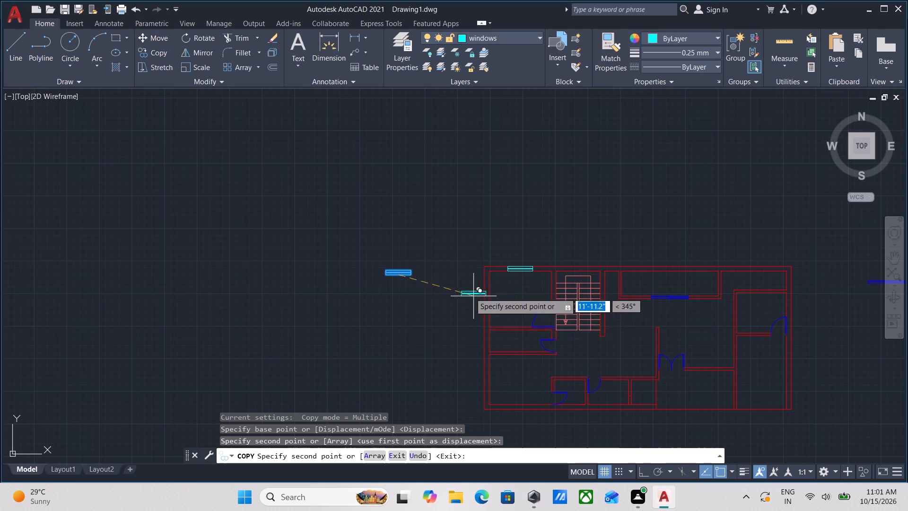
scroll(427, 273, up, 2)
key(Escape)
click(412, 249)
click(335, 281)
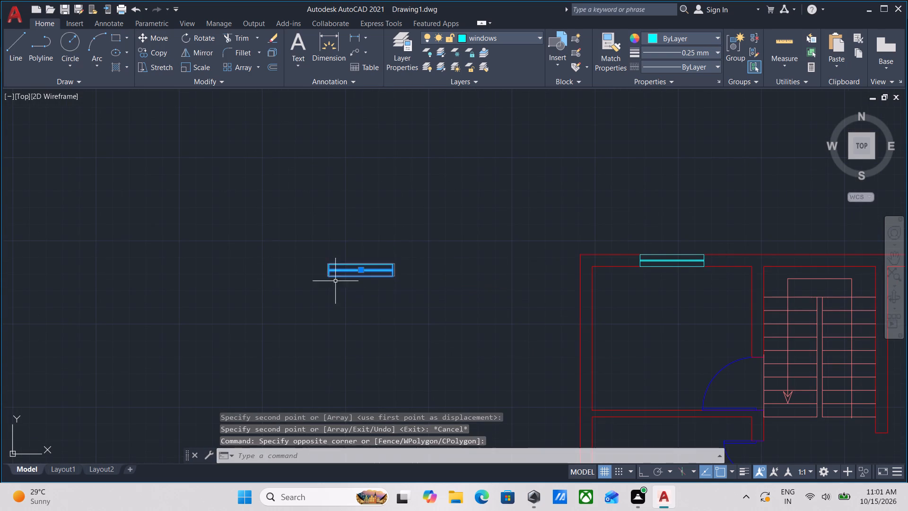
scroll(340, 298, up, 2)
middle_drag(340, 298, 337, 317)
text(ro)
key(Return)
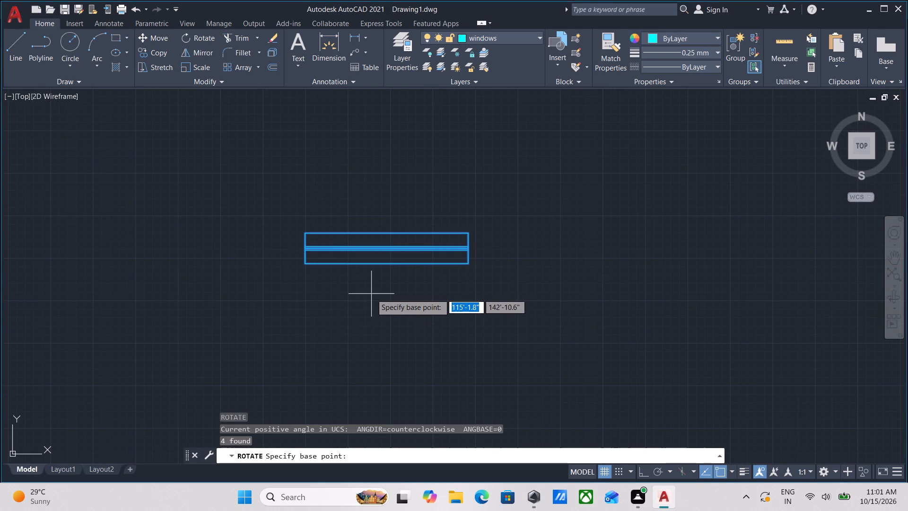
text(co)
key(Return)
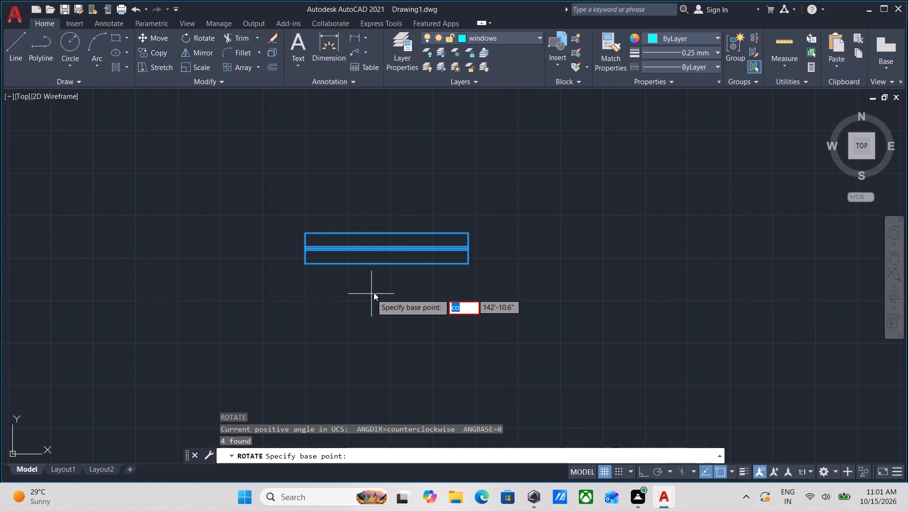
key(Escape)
Rotate a copy of the 4' window group by 270° about its southeast corner, keeping the original horizontal window.
click(405, 294)
click(329, 201)
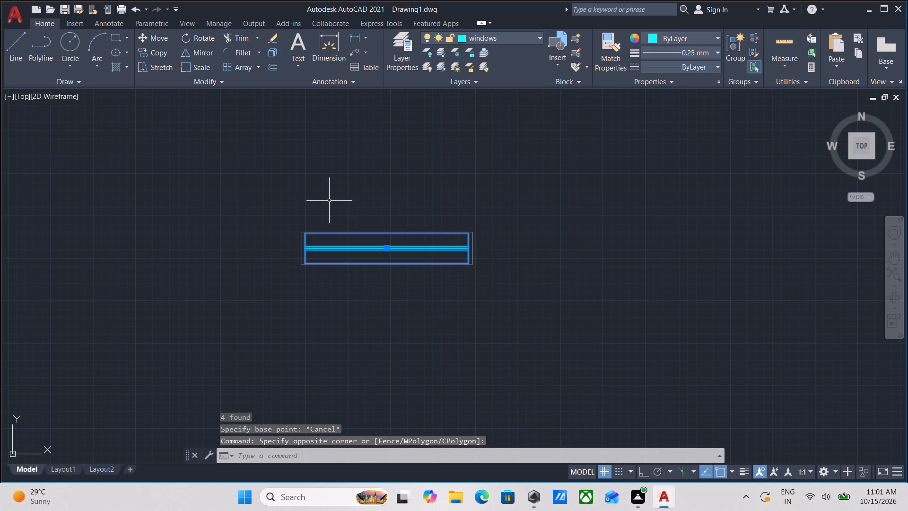
key(r)
key(o)
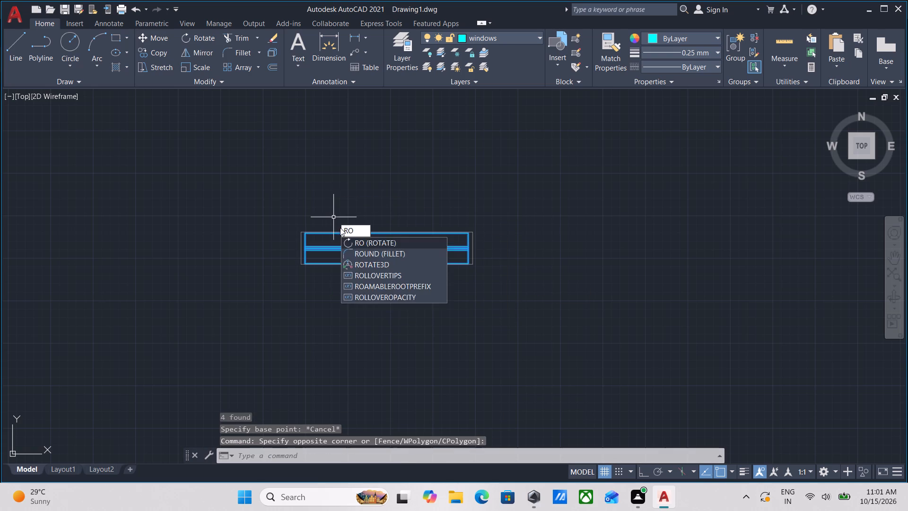
key(Return)
click(468, 264)
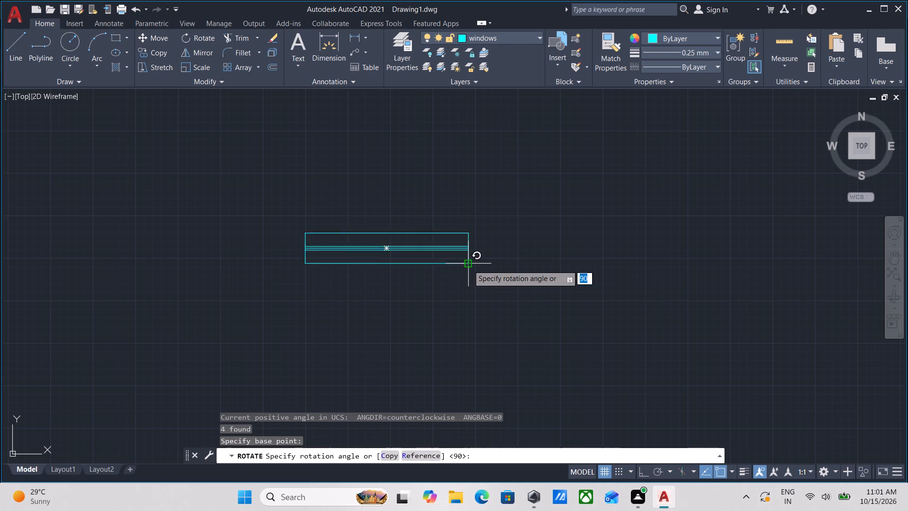
text(co)
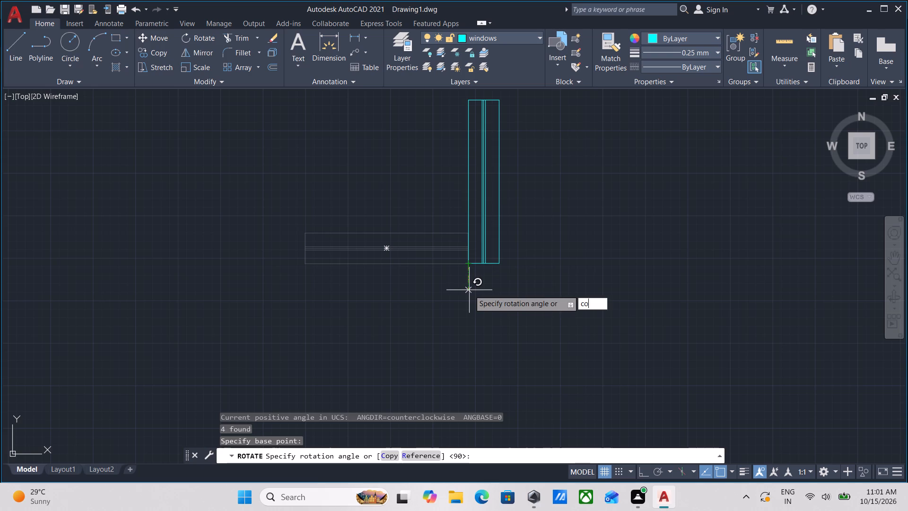
key(Return)
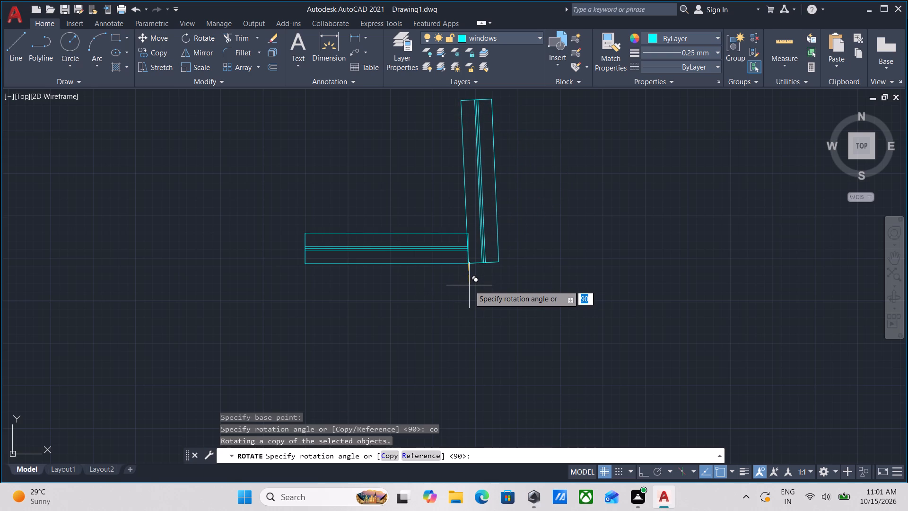
key(F8)
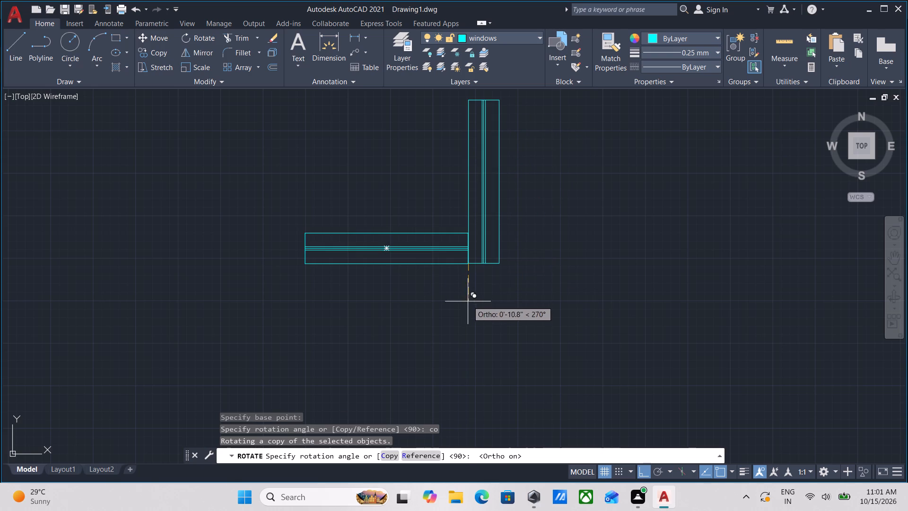
click(466, 311)
Copy the vertical window group from its east edge's midpoint to the midpoint of the northwest room's inner west wall line.
drag(527, 224, 514, 211)
click(451, 151)
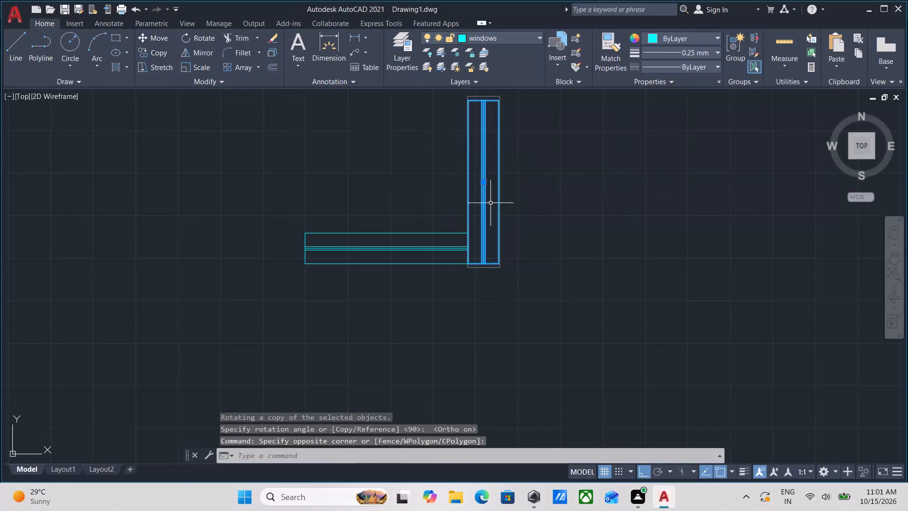
middle_drag(523, 234, 498, 285)
text(co)
key(Return)
click(472, 233)
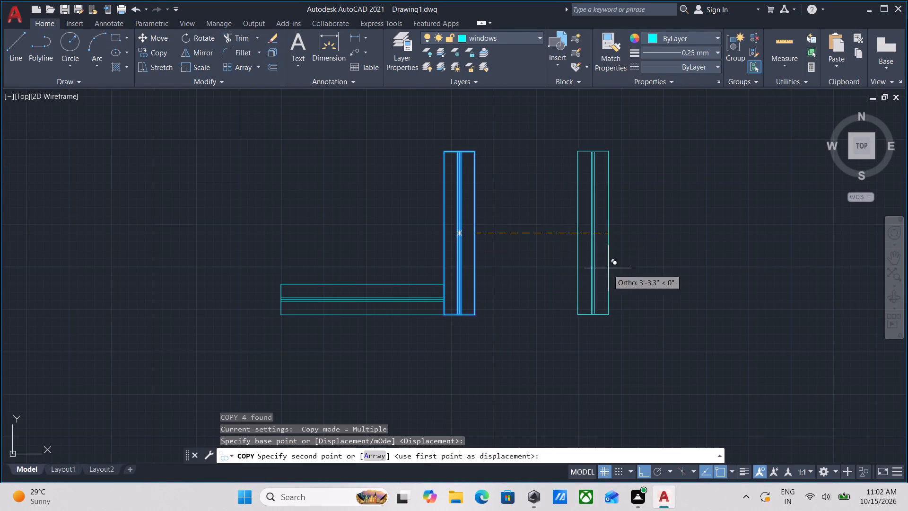
key(F8)
scroll(608, 306, down, 2)
middle_drag(610, 307, 469, 234)
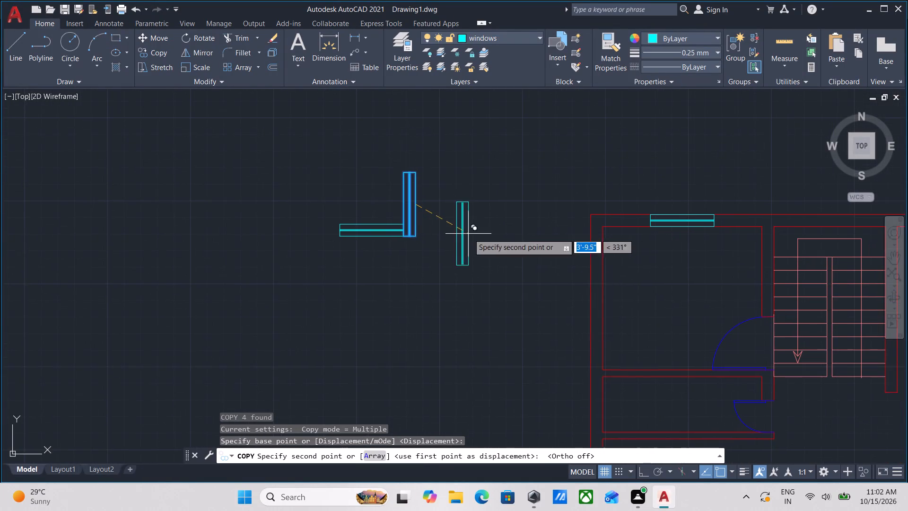
click(605, 296)
scroll(641, 289, down, 1)
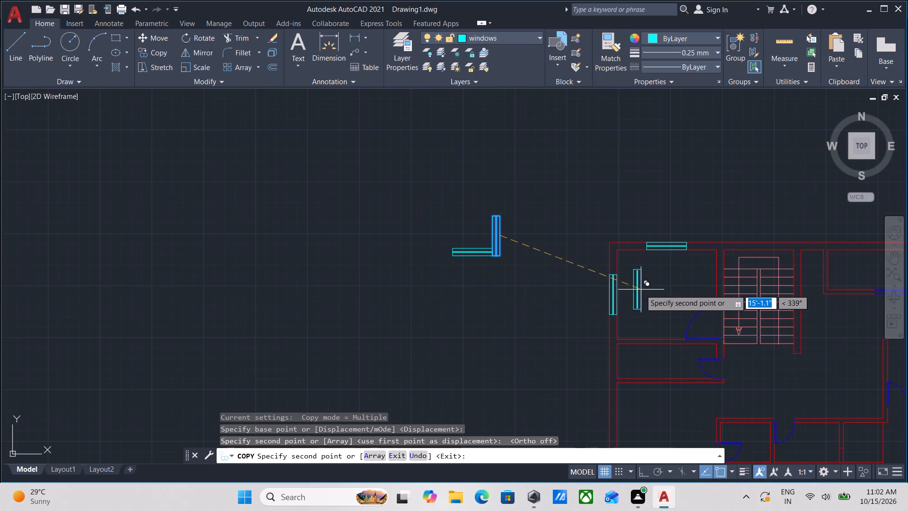
middle_drag(635, 287, 613, 257)
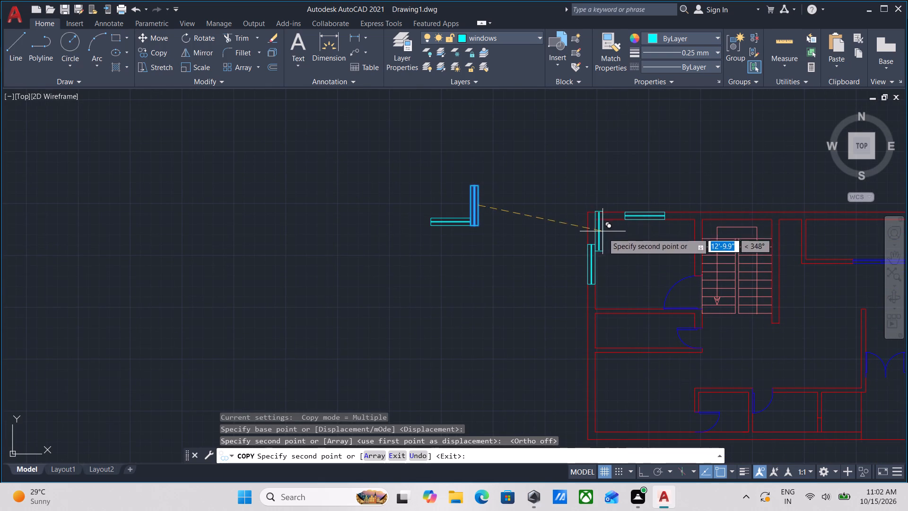
key(Escape)
Draw a 2' by 9" rectangle in the empty area below the 4' window symbols.
scroll(451, 242, up, 2)
middle_drag(428, 281, 438, 284)
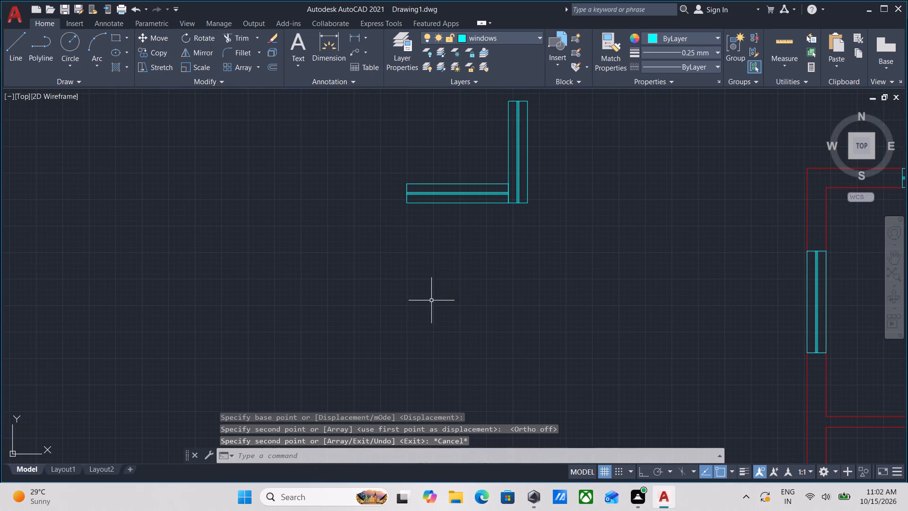
text(re)
key(c)
key(Return)
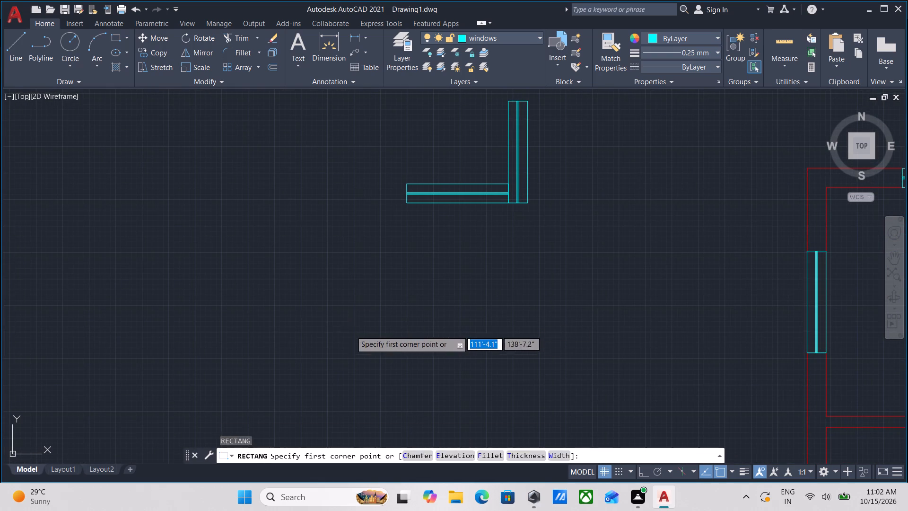
click(351, 331)
scroll(400, 367, up, 1)
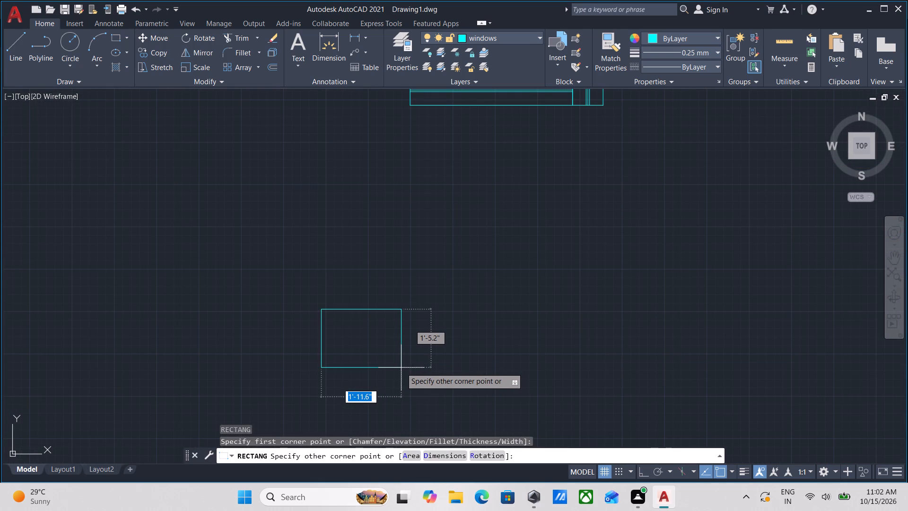
key(2)
key(apostrophe)
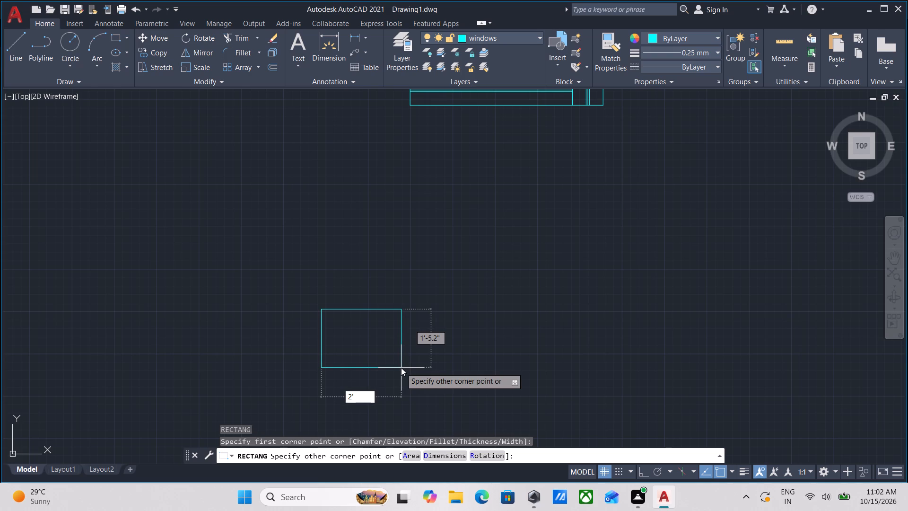
key(Tab)
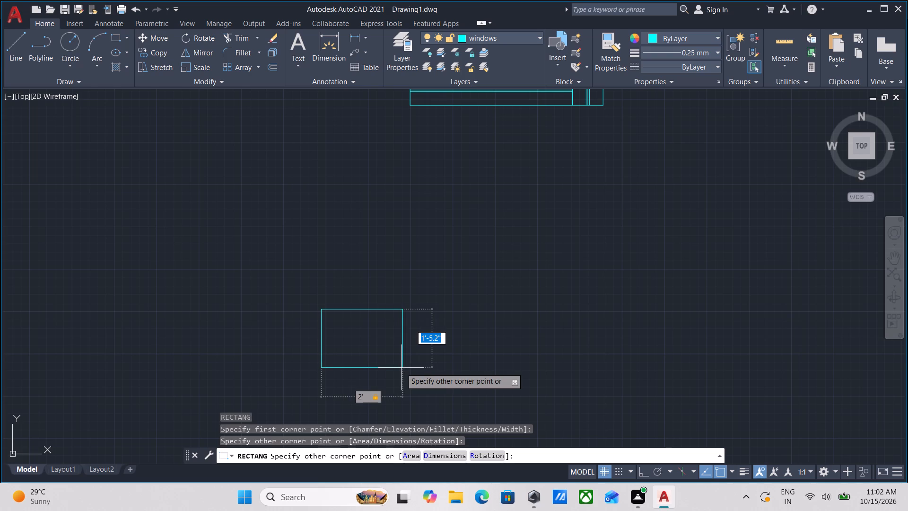
key(9)
key(shift+quotedbl)
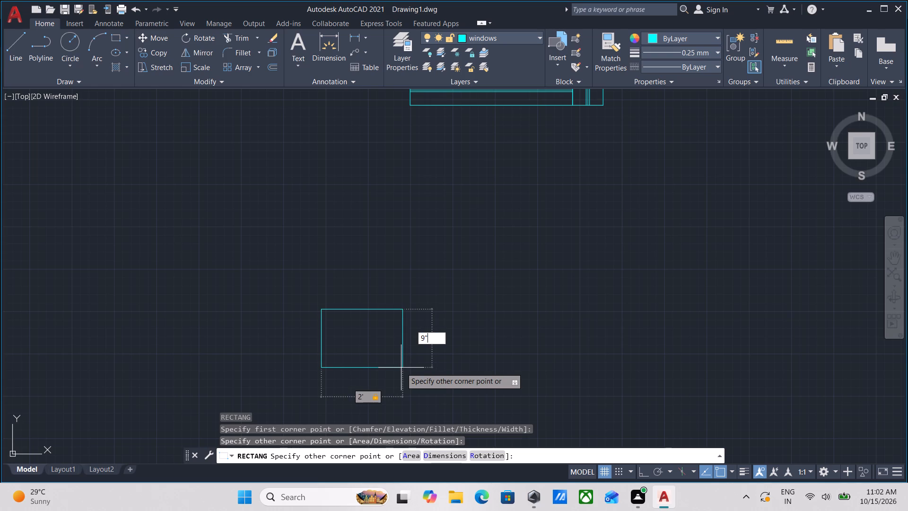
key(Return)
Draw a horizontal centre line between the midpoints of the 2' rectangle's two short edges.
scroll(361, 328, up, 1)
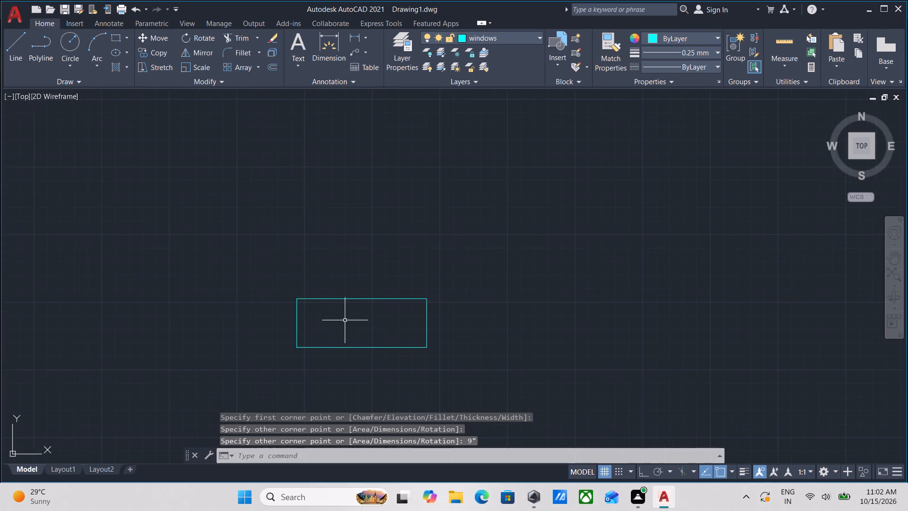
scroll(291, 317, up, 2)
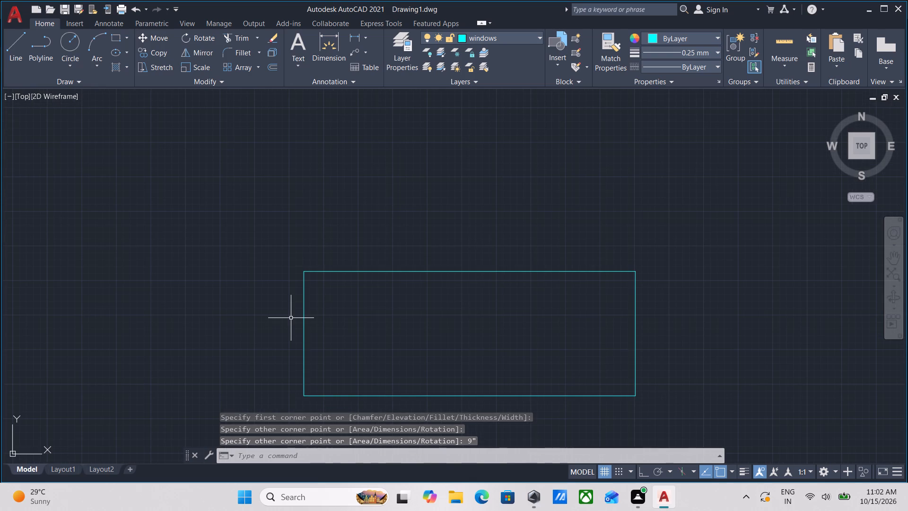
key(l)
key(Return)
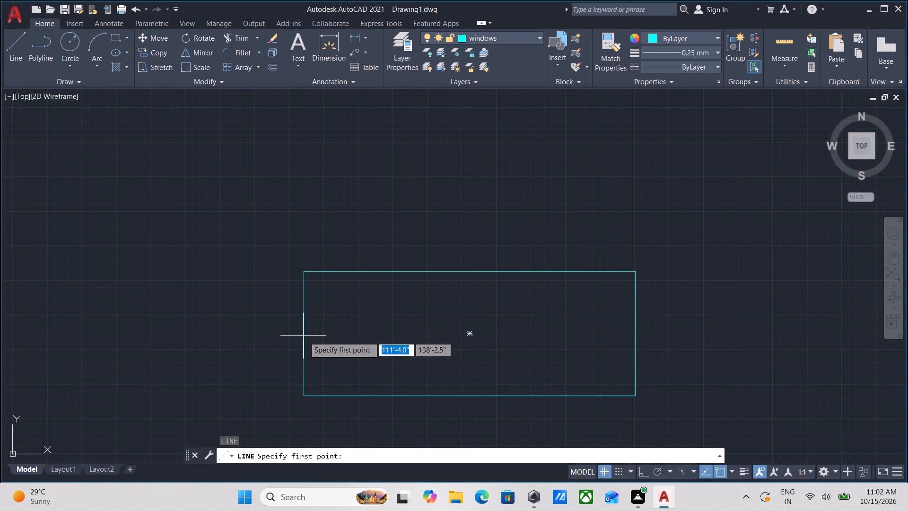
click(303, 331)
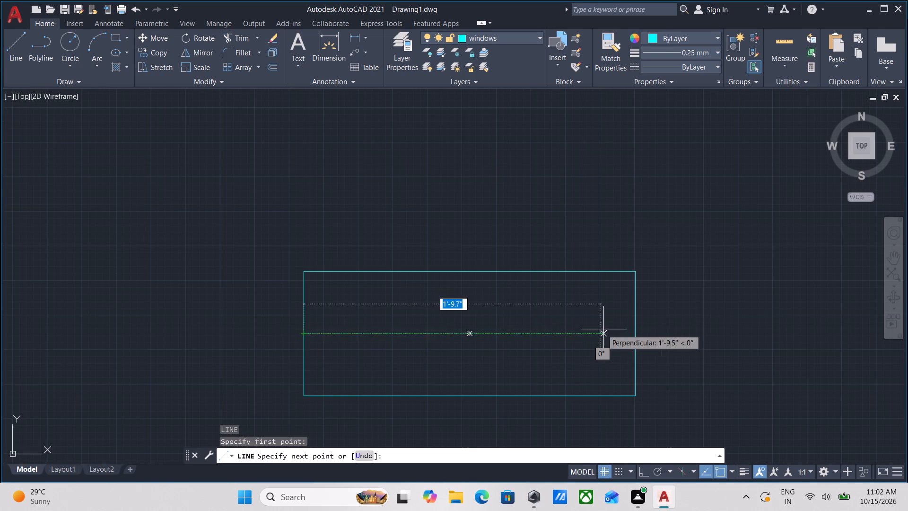
click(635, 333)
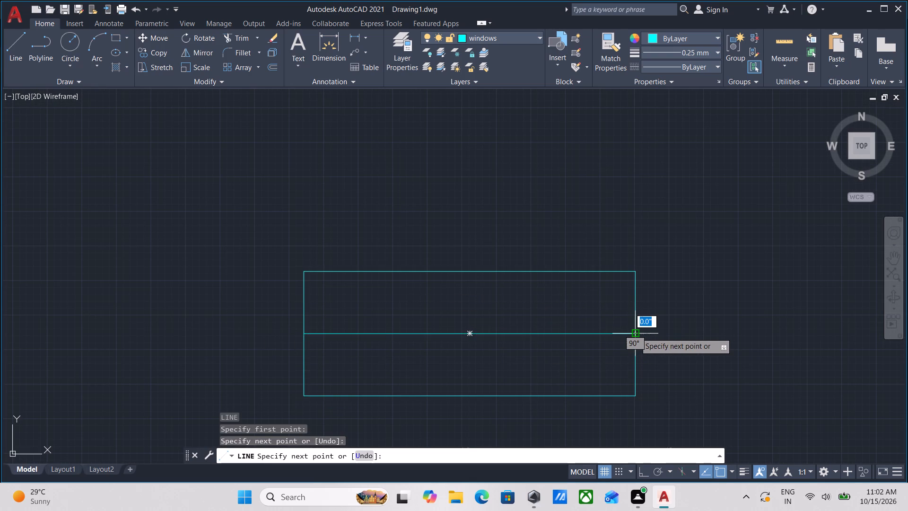
key(Escape)
Offset the small window's centre line 0.5" toward the rectangle's upper long edge.
click(542, 352)
click(494, 310)
middle_drag(494, 310, 507, 344)
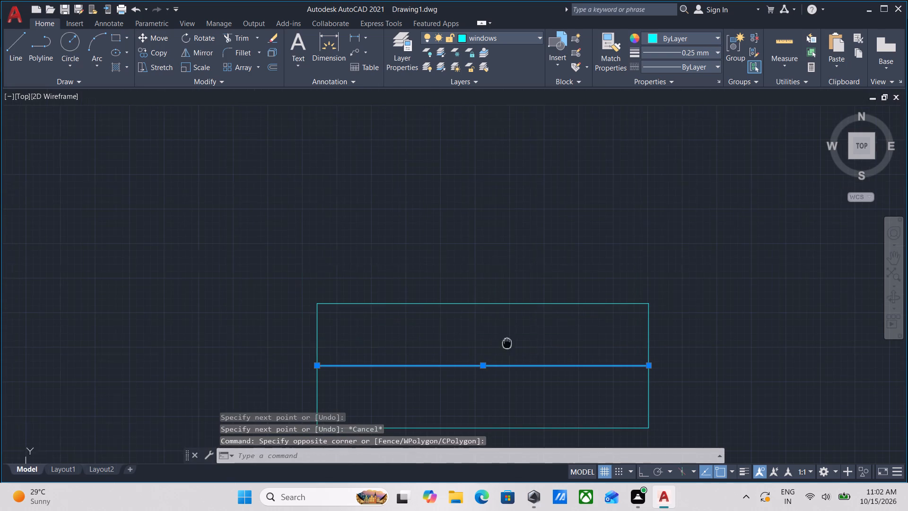
middle_drag(507, 344, 507, 345)
key(o)
key(Return)
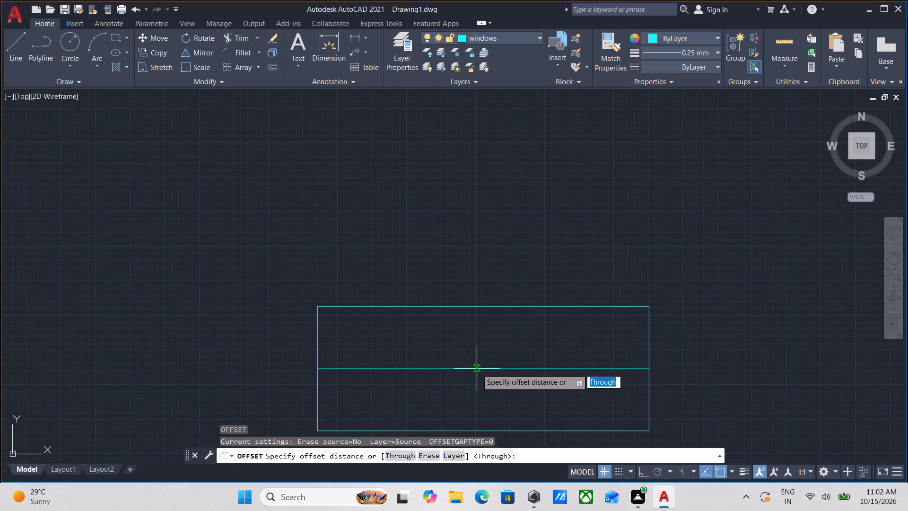
click(477, 369)
click(478, 350)
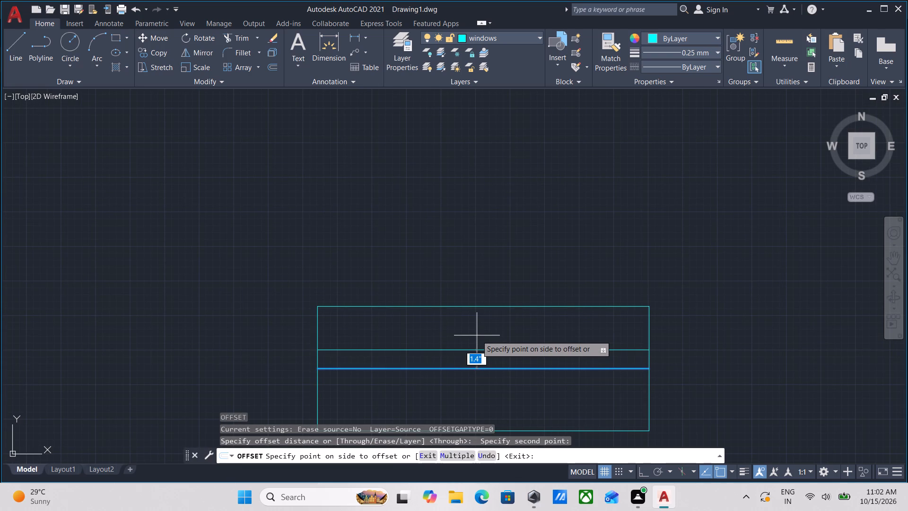
text(0.5)
key(shift+quotedbl)
key(Return)
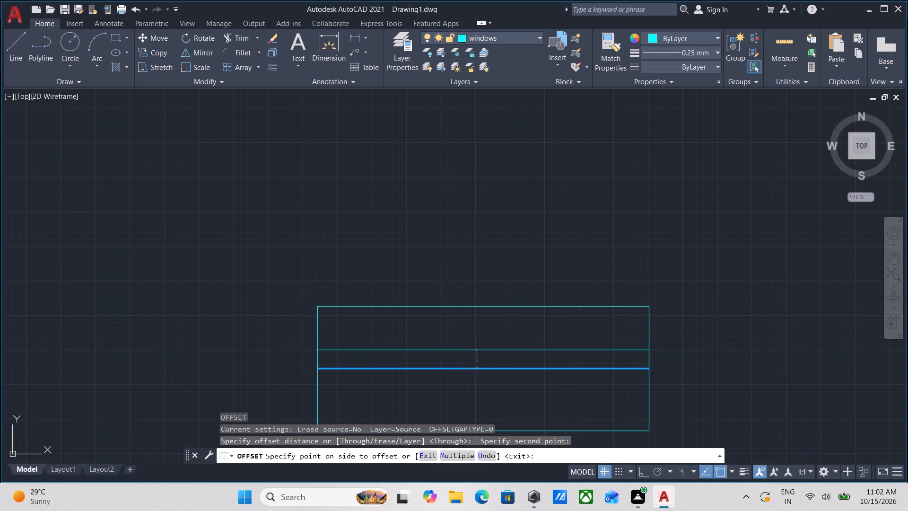
Offset the small window's original centre line 0.5" toward the rectangle's lower long edge.
click(458, 368)
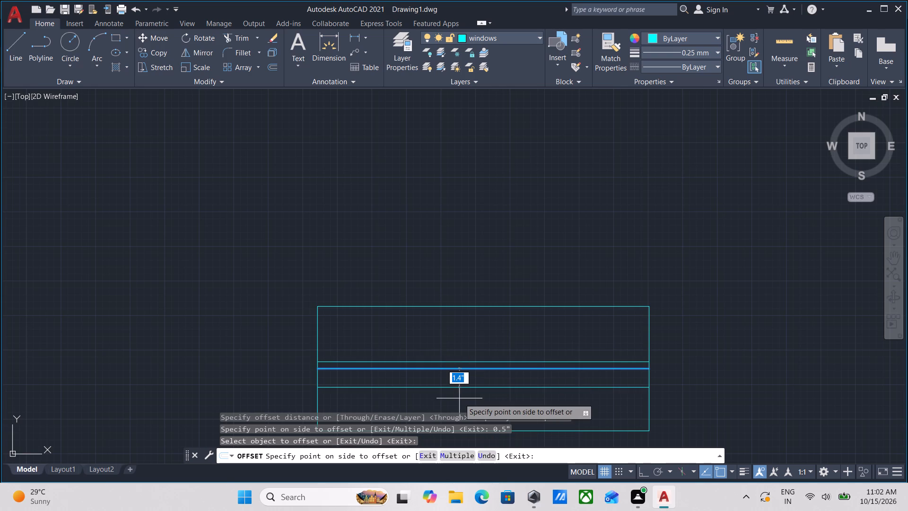
text(0.)
key(5)
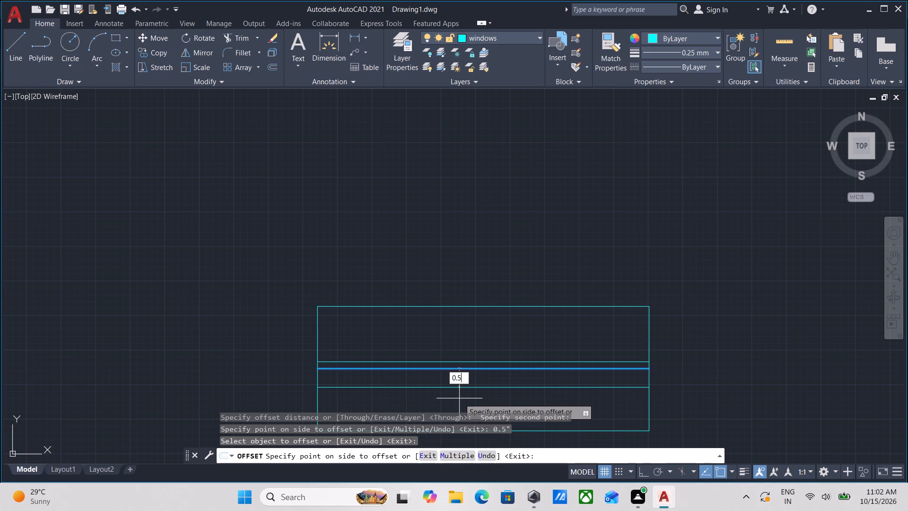
key(Return)
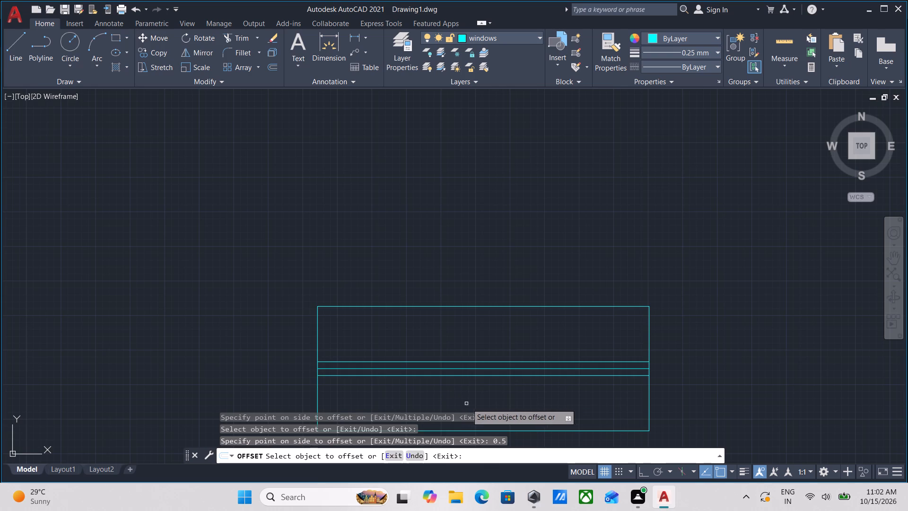
scroll(469, 404, up, 3)
key(Escape)
Group the 2' rectangle and its three inner lines into one small window symbol.
scroll(471, 403, down, 4)
middle_drag(448, 344, 433, 322)
drag(601, 418, 596, 412)
click(311, 280)
middle_drag(465, 284, 438, 266)
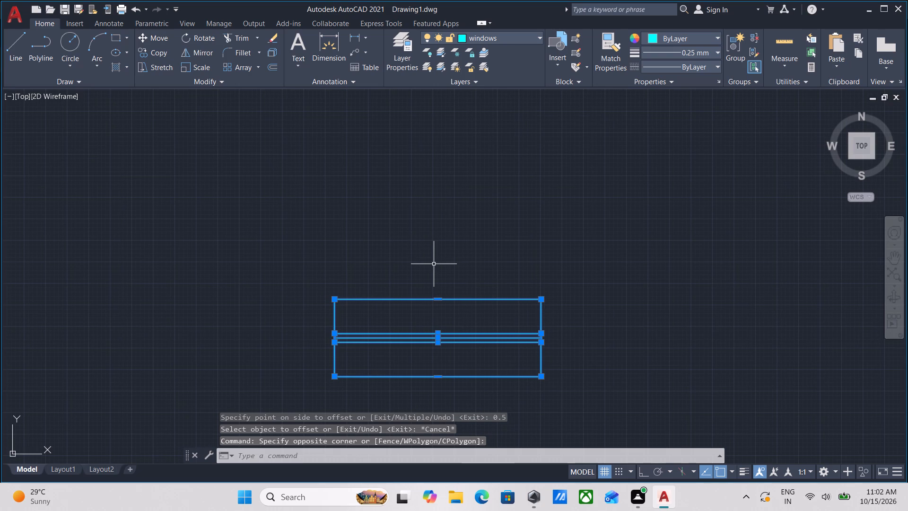
key(g)
key(Return)
Rotate a copy of the grouped 2' window by 90° about its lower-right corner to make a vertical version.
scroll(482, 328, down, 2)
middle_drag(482, 325, 489, 297)
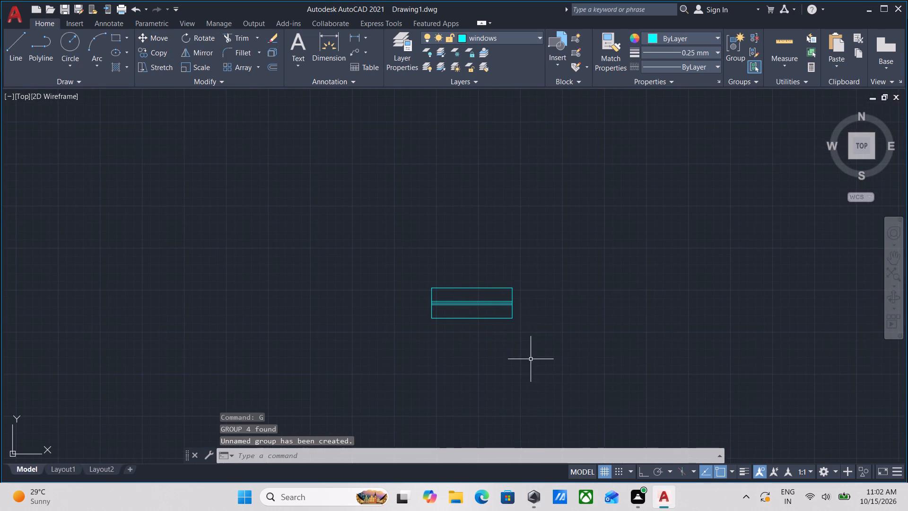
drag(532, 360, 517, 332)
middle_click(466, 262)
click(466, 262)
scroll(481, 299, up, 2)
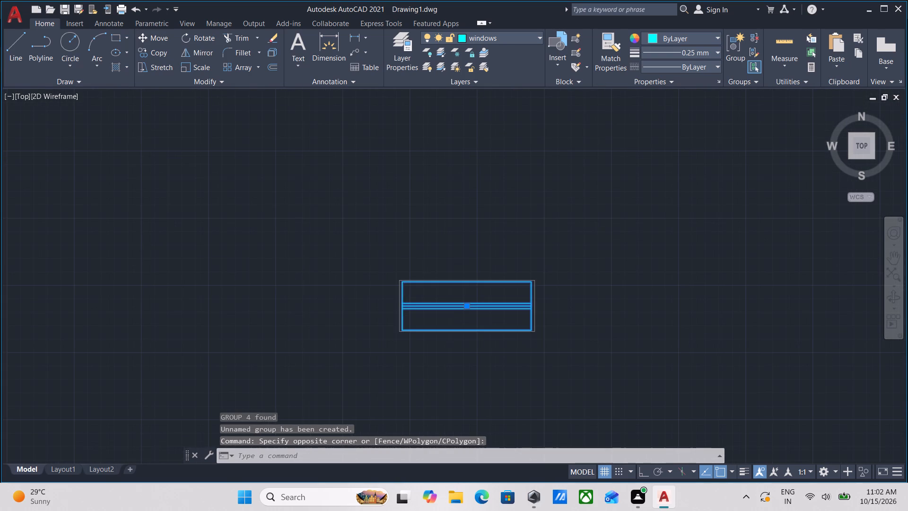
text(ro)
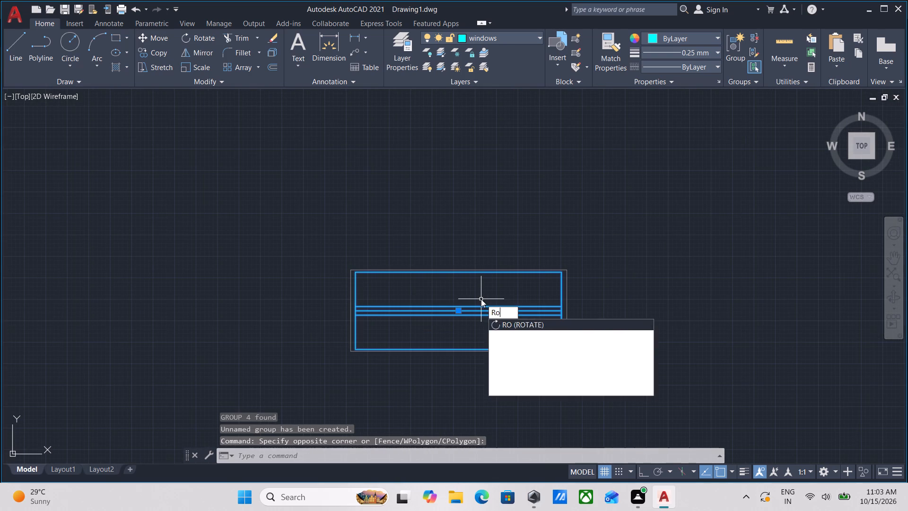
key(Return)
click(563, 351)
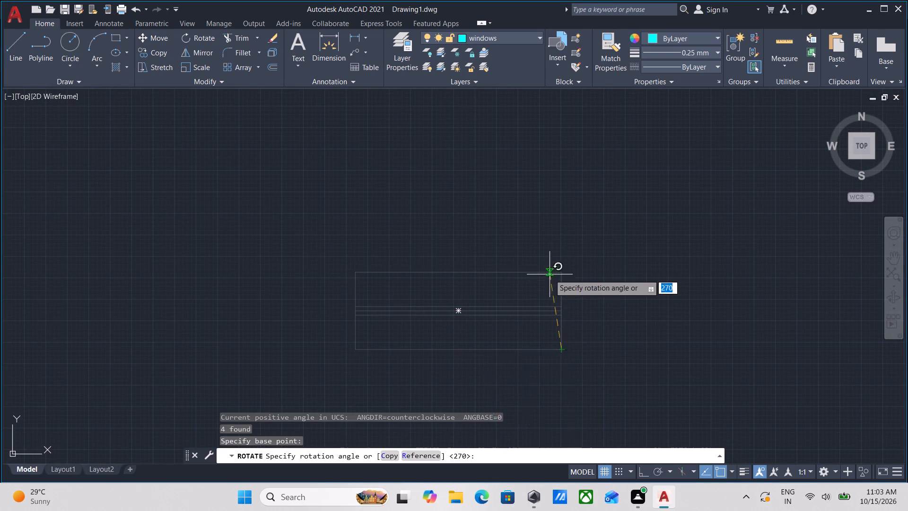
key(F8)
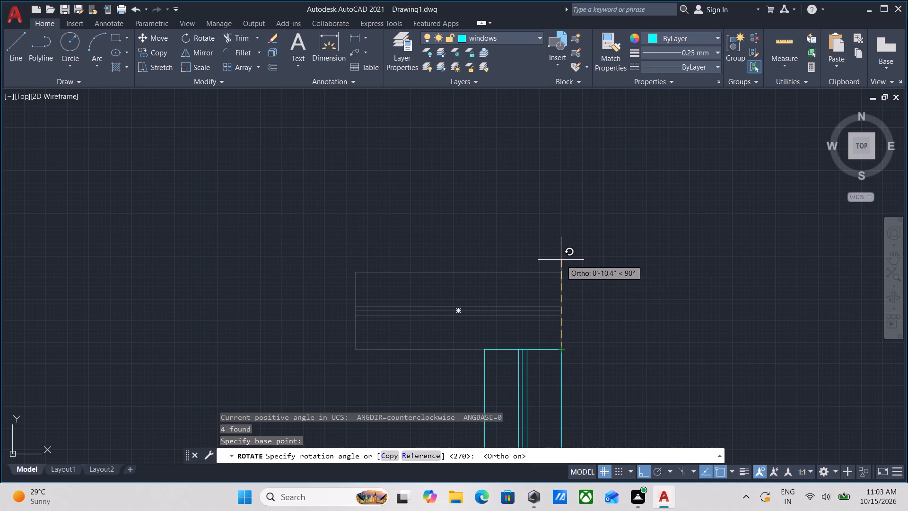
text(co)
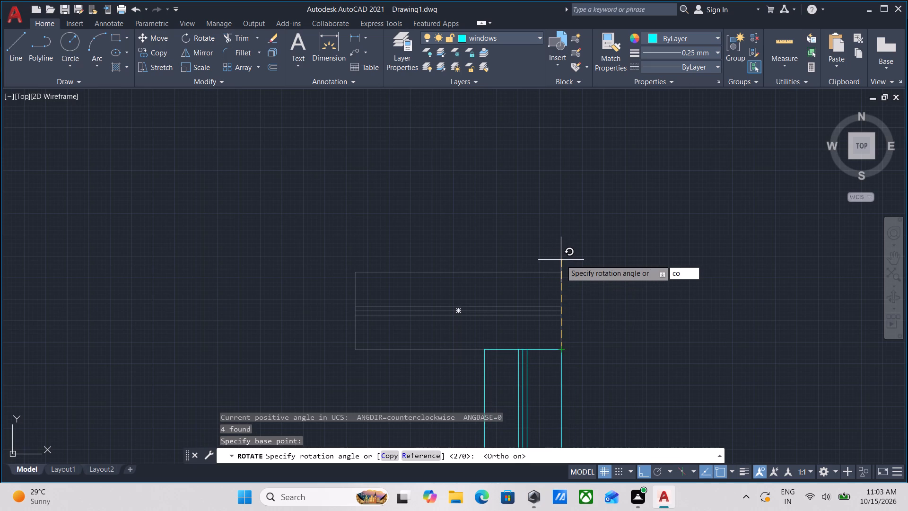
key(Return)
scroll(574, 284, down, 1)
middle_drag(569, 282, 546, 223)
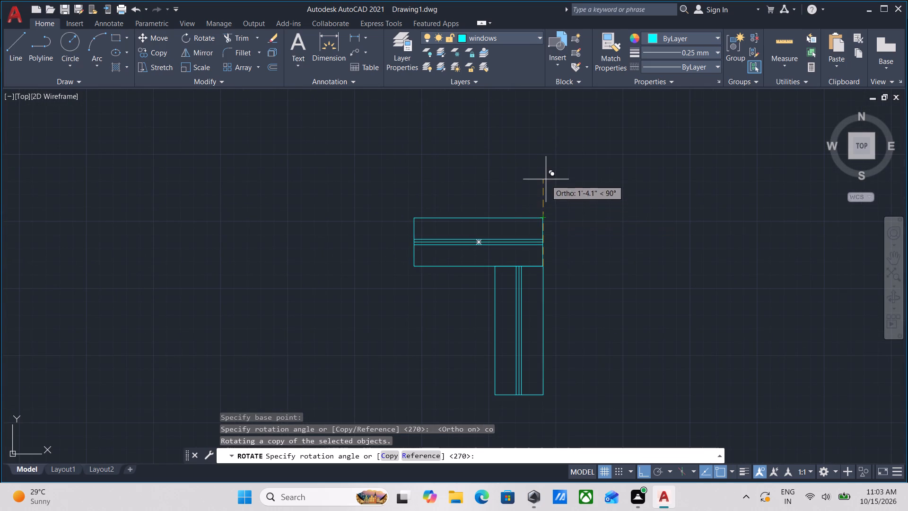
click(546, 178)
Copy the vertical 2' window by its long-edge midpoint into the outer left wall of the small room below the upper-left room.
scroll(558, 335, down, 2)
middle_drag(558, 335, 441, 288)
scroll(446, 293, down, 2)
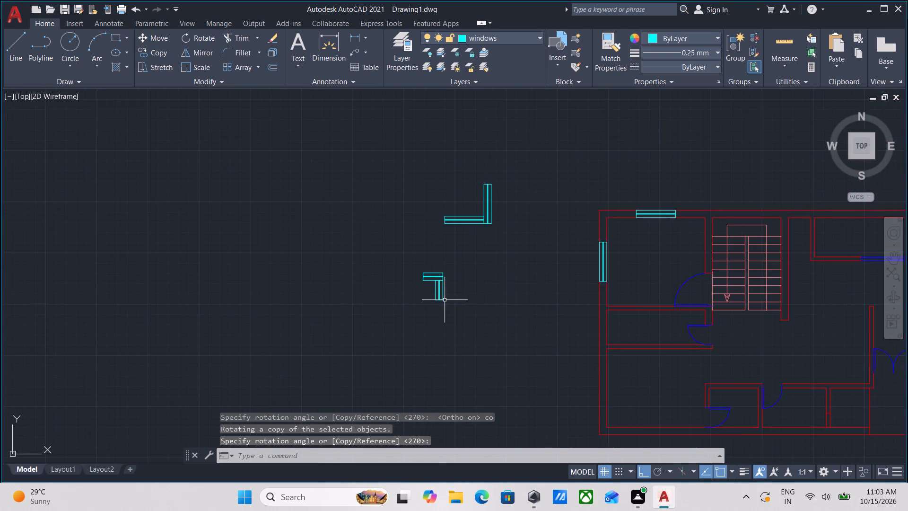
scroll(443, 300, up, 2)
click(451, 326)
click(408, 284)
scroll(496, 305, up, 2)
middle_drag(494, 304, 506, 335)
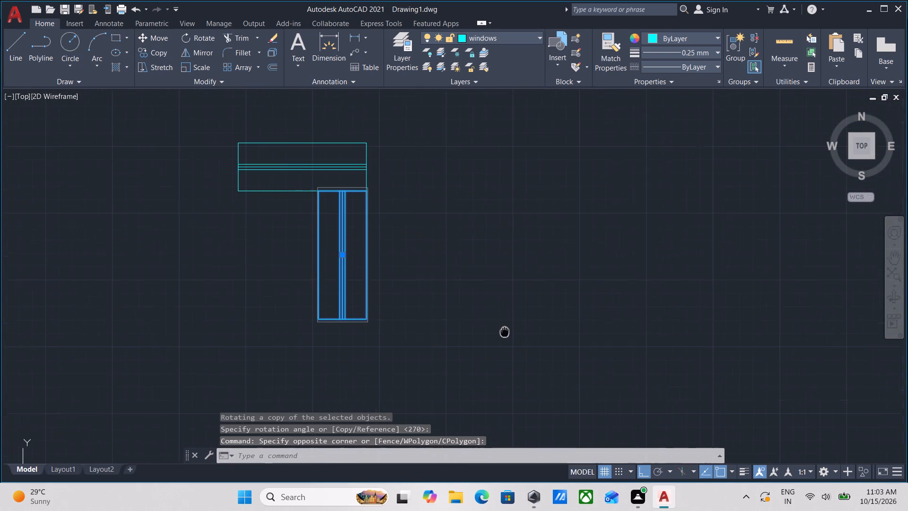
middle_drag(506, 335, 506, 336)
text(co)
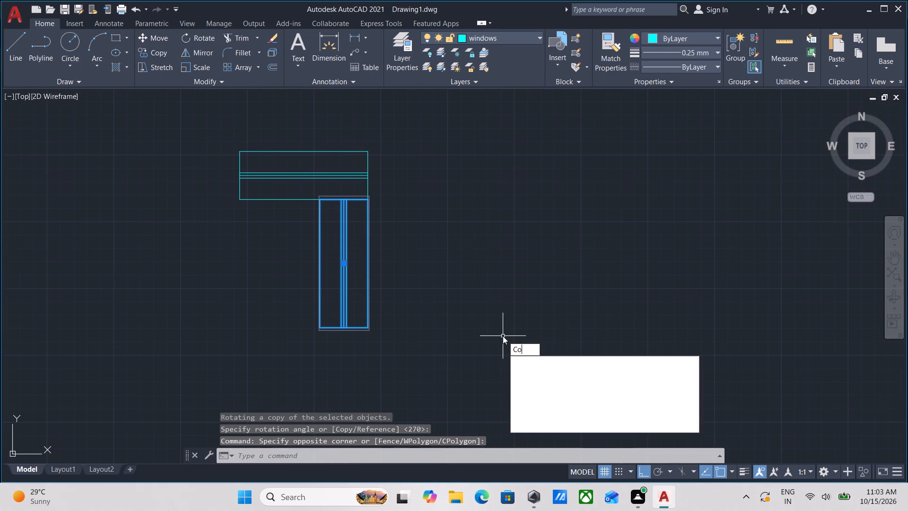
key(Return)
click(368, 267)
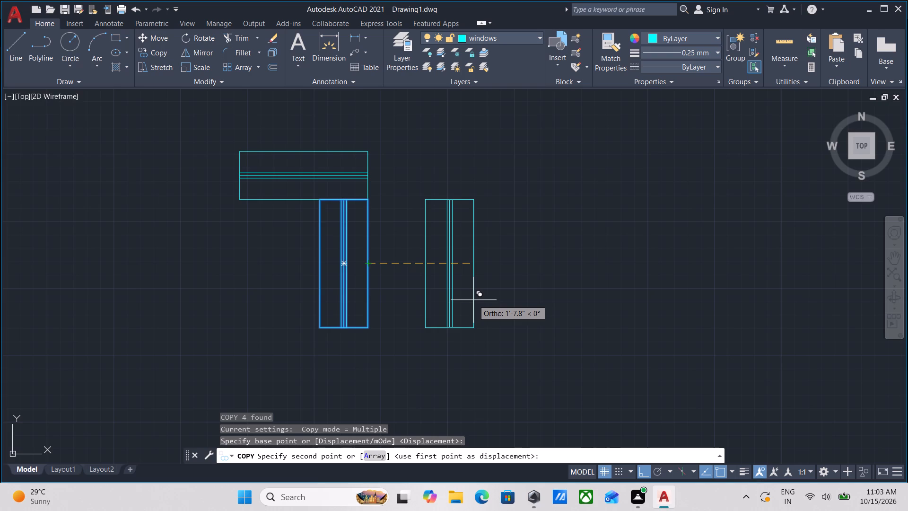
key(F8)
middle_drag(563, 315, 424, 308)
scroll(562, 309, down, 2)
middle_drag(566, 309, 438, 303)
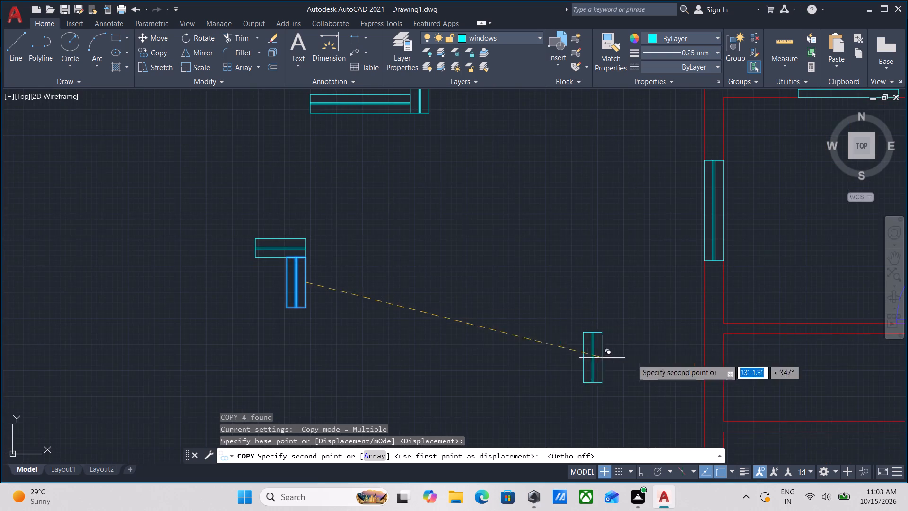
middle_drag(633, 355, 504, 332)
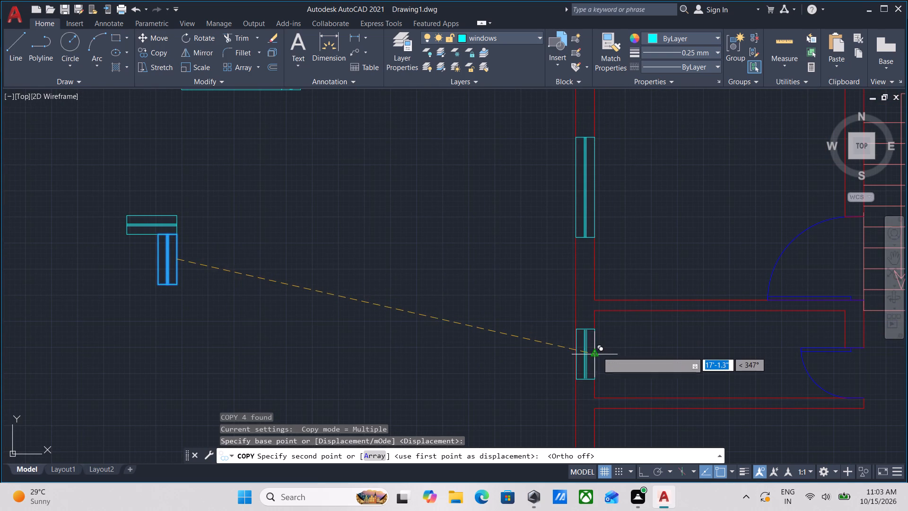
click(597, 354)
scroll(655, 346, down, 1)
middle_drag(654, 346, 579, 275)
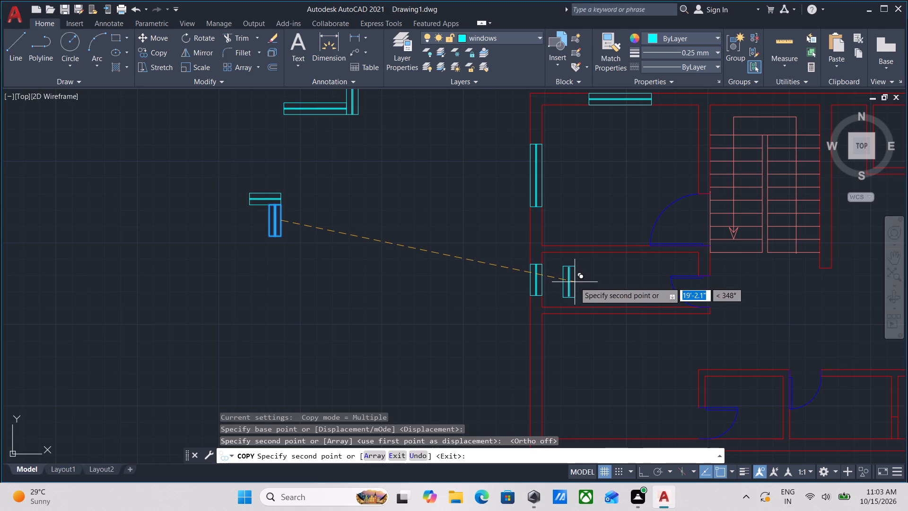
scroll(583, 281, down, 1)
key(Escape)
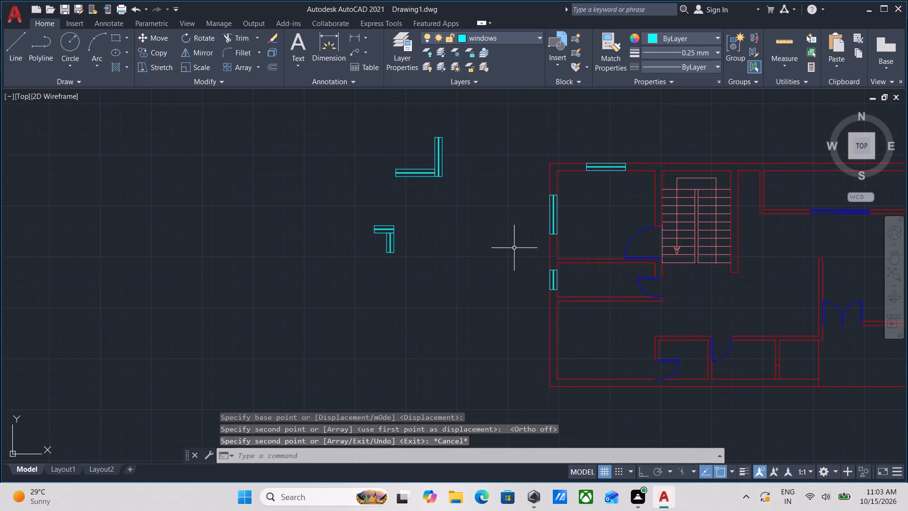
Copy the horizontal 4' window symbol from its lower-edge midpoint to the empty space beside the plan's lower-left room.
scroll(342, 275, up, 1)
scroll(476, 256, down, 2)
middle_drag(476, 256, 478, 234)
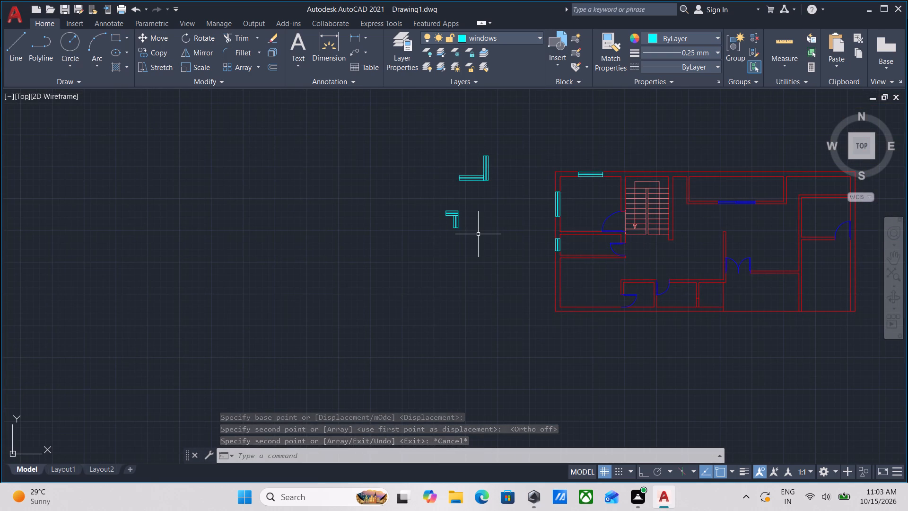
scroll(478, 234, up, 1)
middle_drag(478, 234, 476, 282)
scroll(454, 204, up, 1)
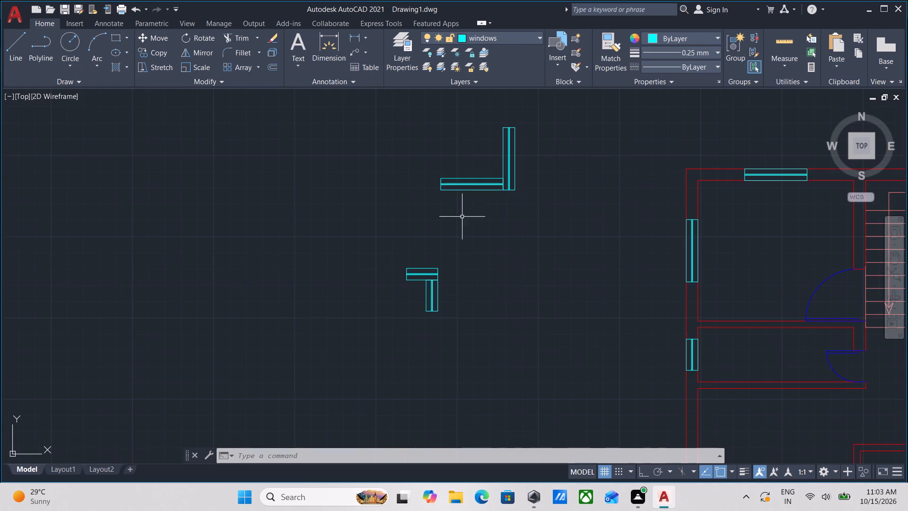
click(463, 218)
click(435, 176)
middle_drag(446, 223, 442, 251)
text(co)
key(Return)
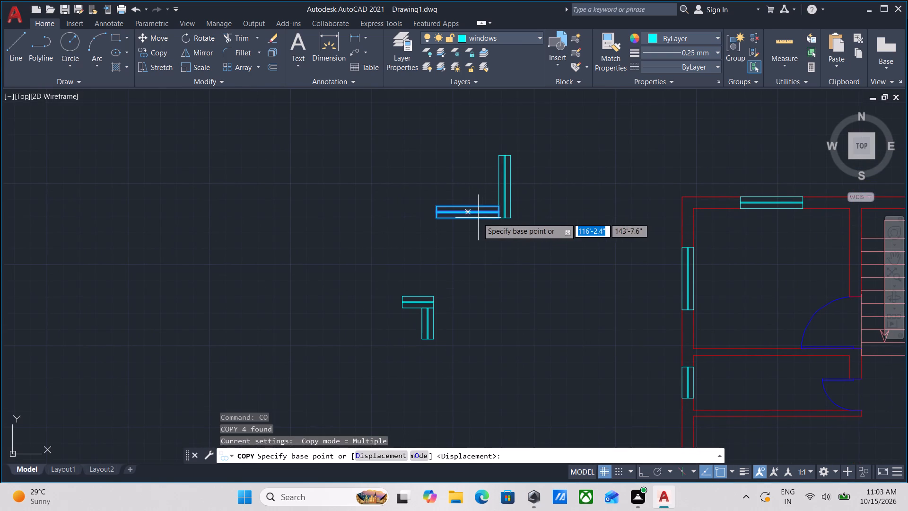
click(470, 219)
scroll(534, 288, down, 1)
middle_drag(533, 288, 458, 212)
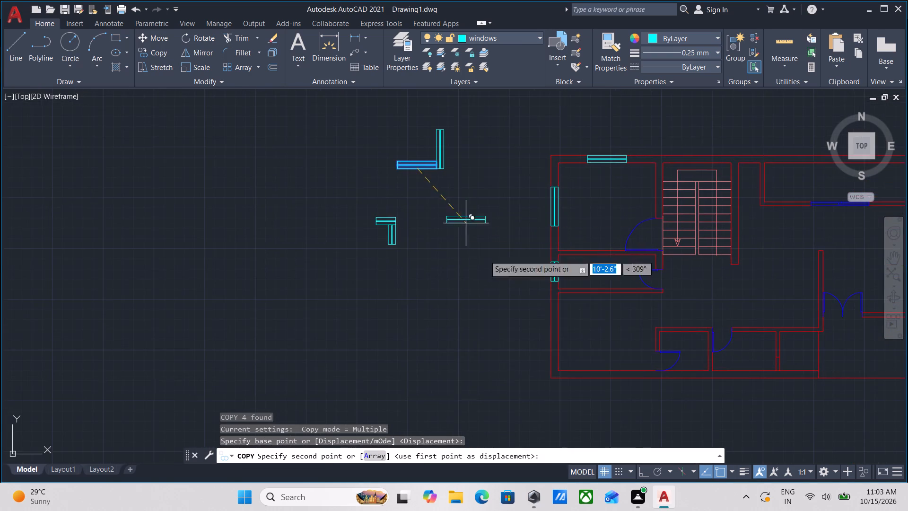
middle_drag(554, 337, 487, 288)
middle_drag(556, 354, 492, 339)
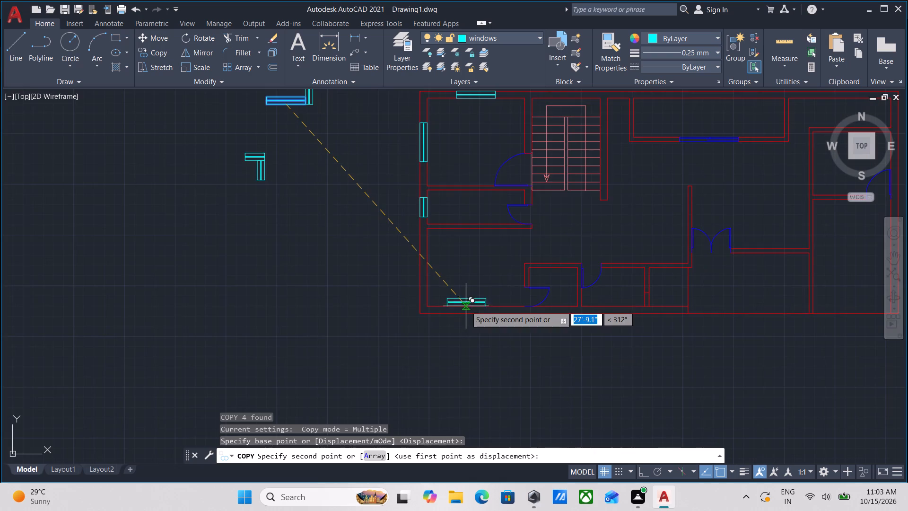
scroll(466, 306, up, 3)
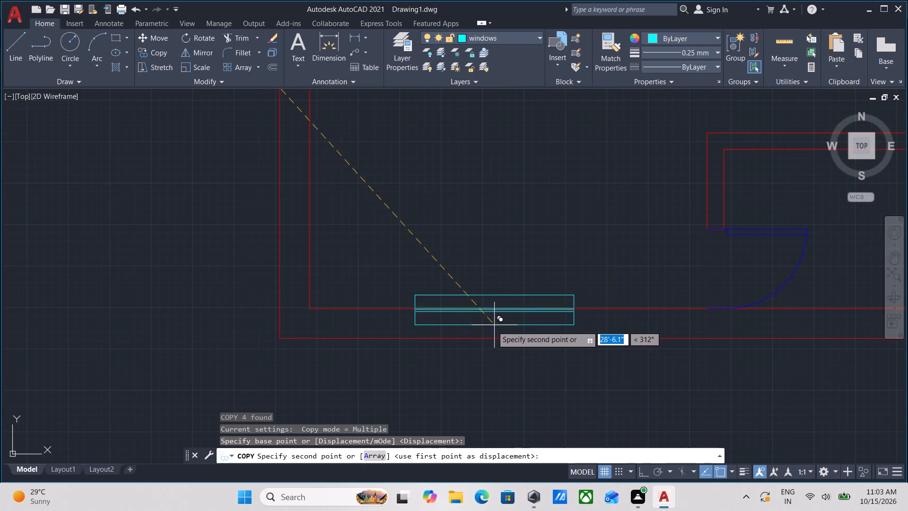
middle_drag(446, 288, 472, 308)
scroll(446, 288, down, 1)
click(235, 298)
key(Escape)
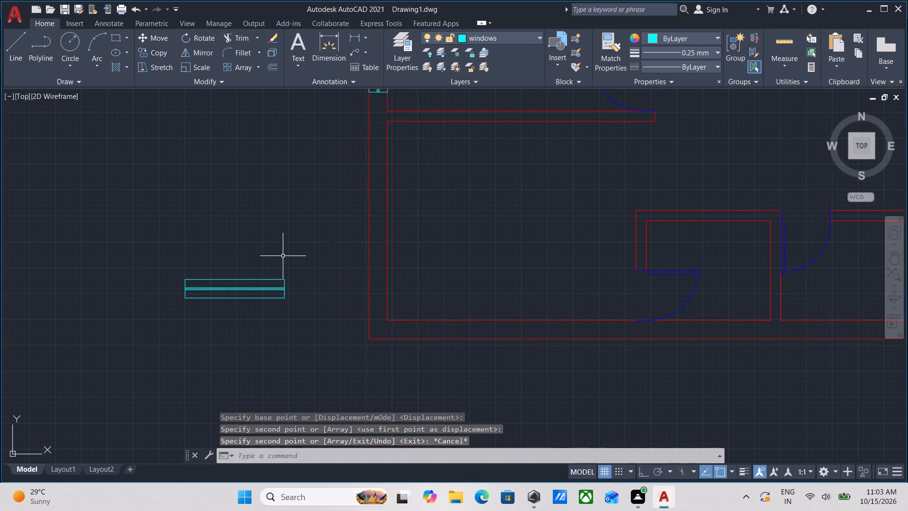
Move the copied 4' window by its upper-edge midpoint onto the inner line of the lower-left room's bottom wall.
drag(285, 254, 242, 296)
click(229, 301)
middle_drag(237, 324, 247, 353)
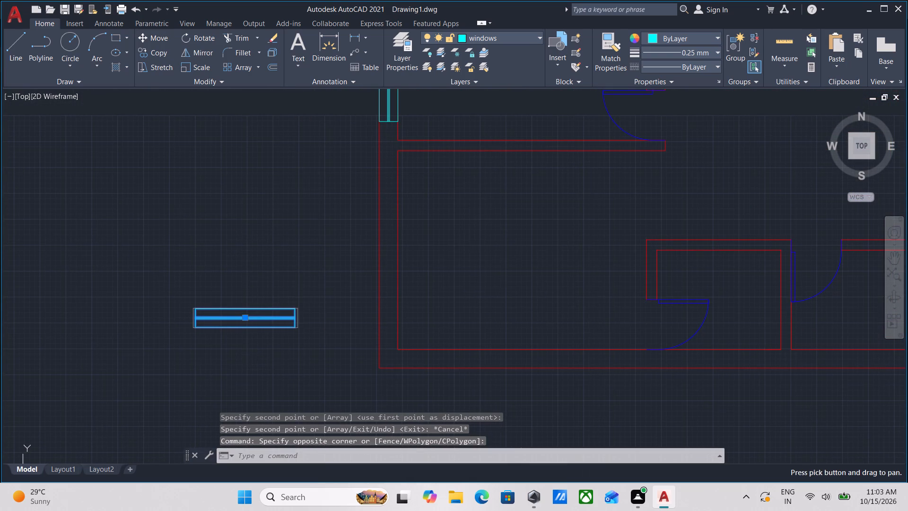
key(m)
key(Return)
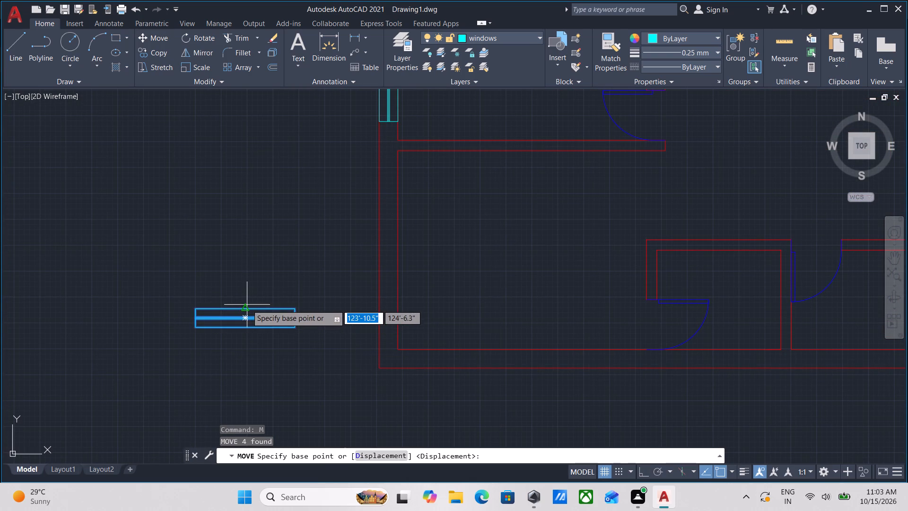
click(247, 305)
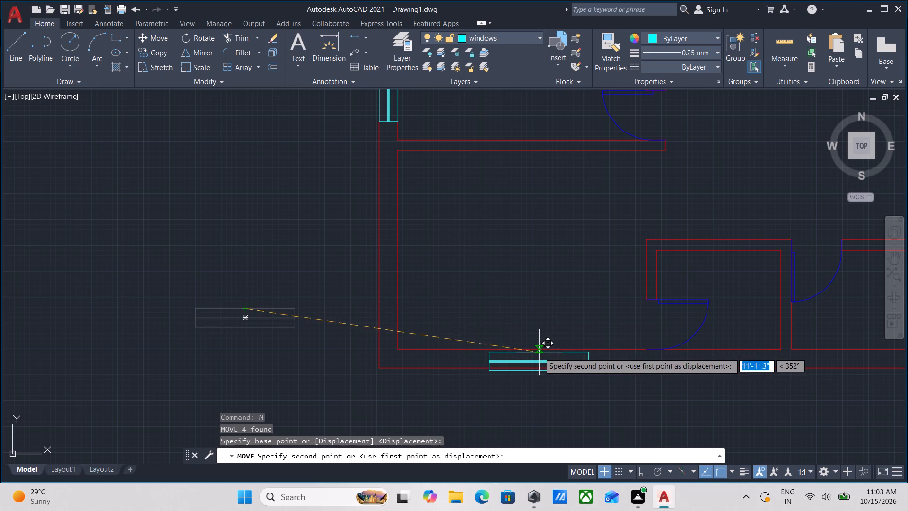
click(522, 349)
Examine the rooms, walls, doors and placed windows across the whole floor plan.
scroll(524, 295, down, 1)
middle_drag(524, 295, 479, 307)
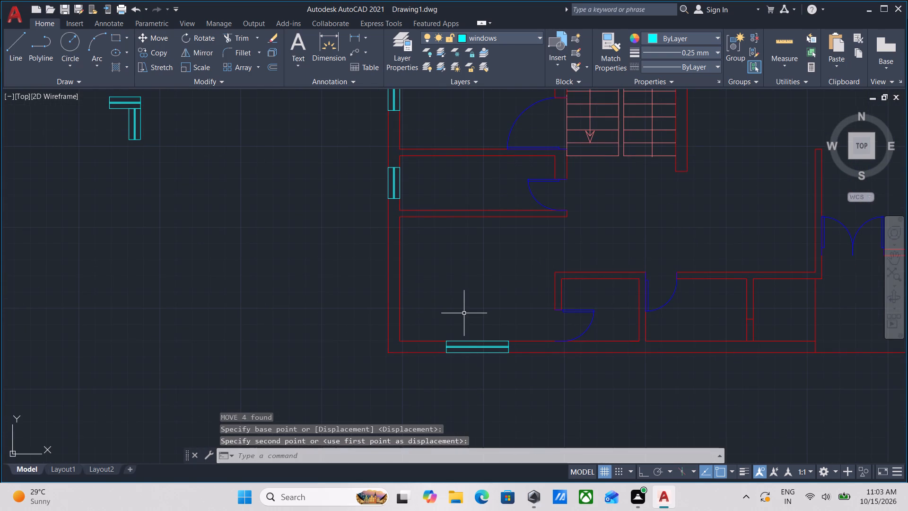
middle_drag(540, 352, 384, 362)
scroll(384, 362, down, 1)
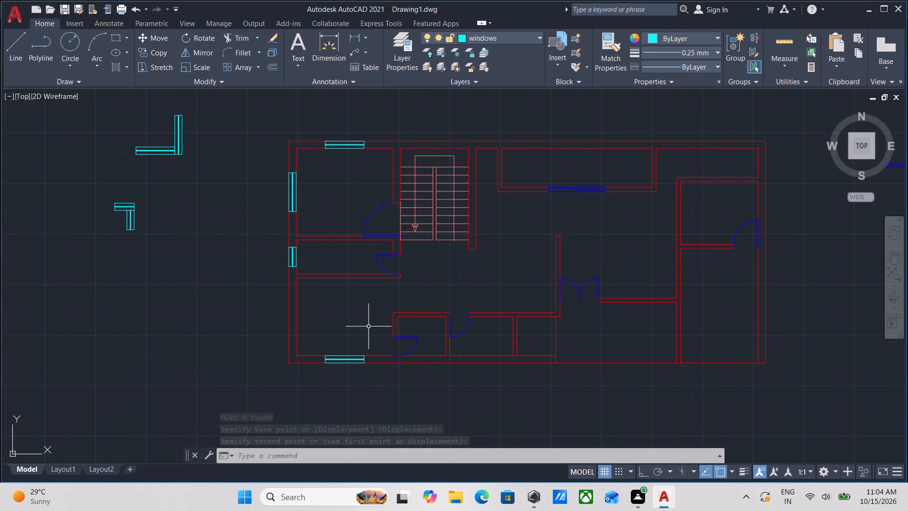
middle_drag(450, 266, 348, 302)
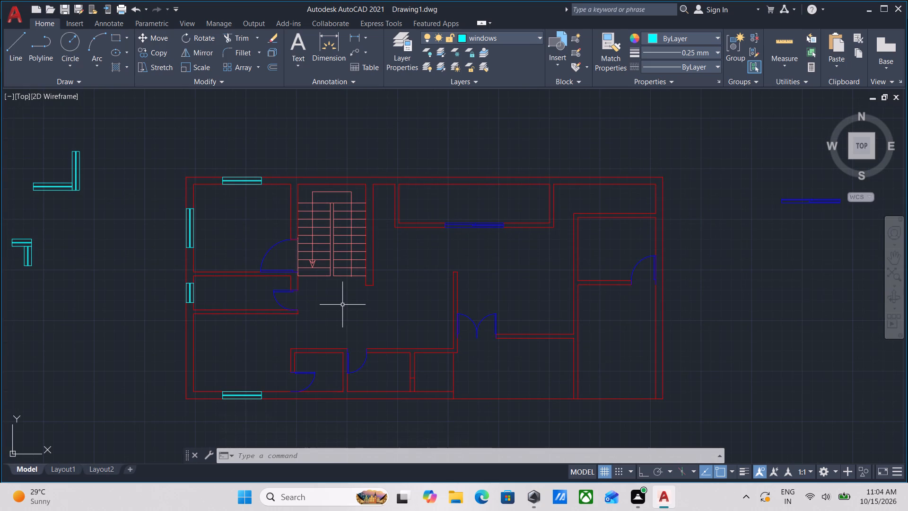
middle_drag(497, 374, 426, 411)
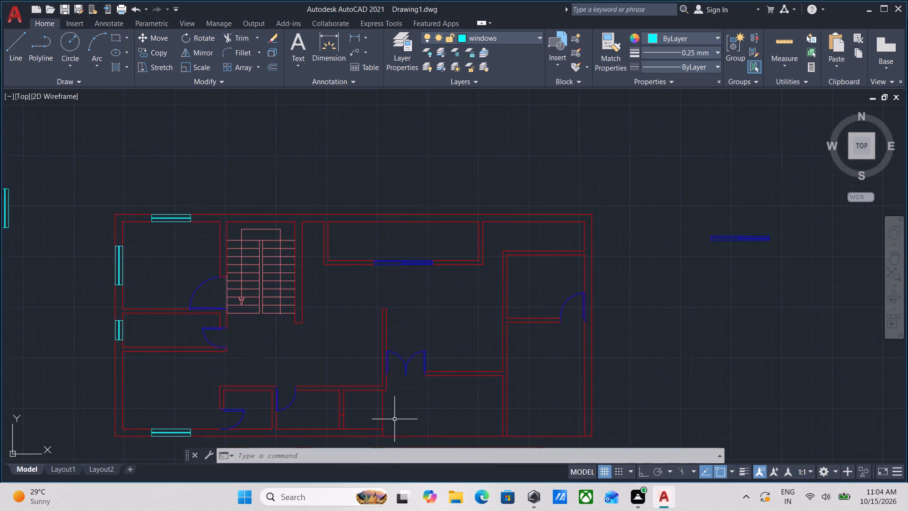
scroll(393, 419, up, 1)
middle_drag(388, 413, 418, 370)
scroll(445, 354, down, 1)
middle_drag(449, 353, 442, 388)
scroll(447, 366, down, 1)
scroll(385, 342, up, 1)
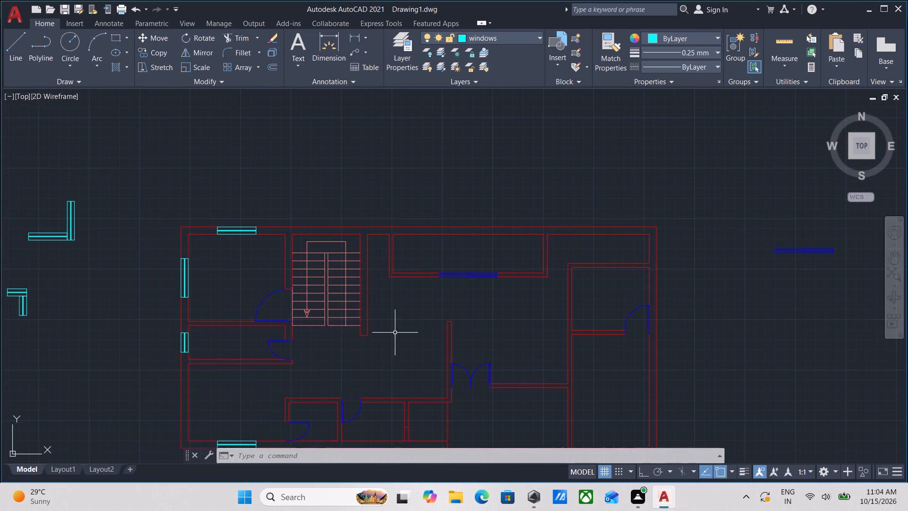
middle_click(395, 331)
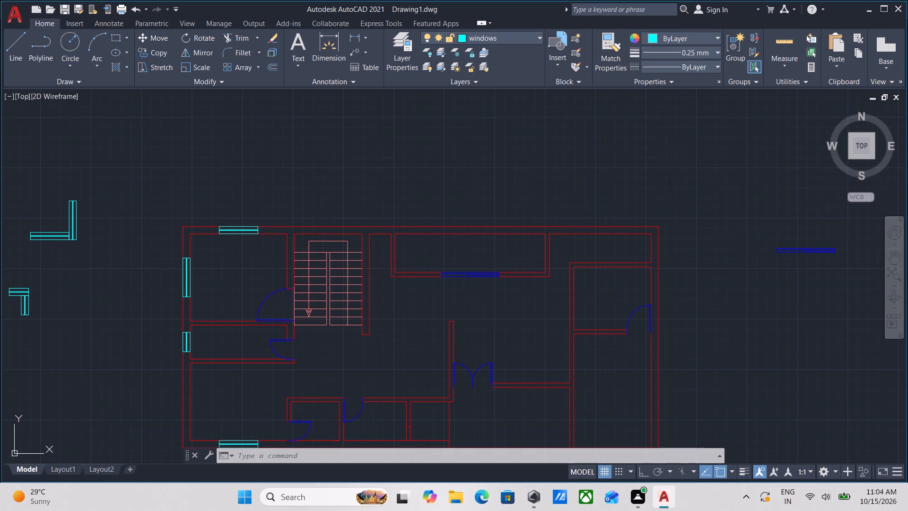
scroll(441, 294, up, 1)
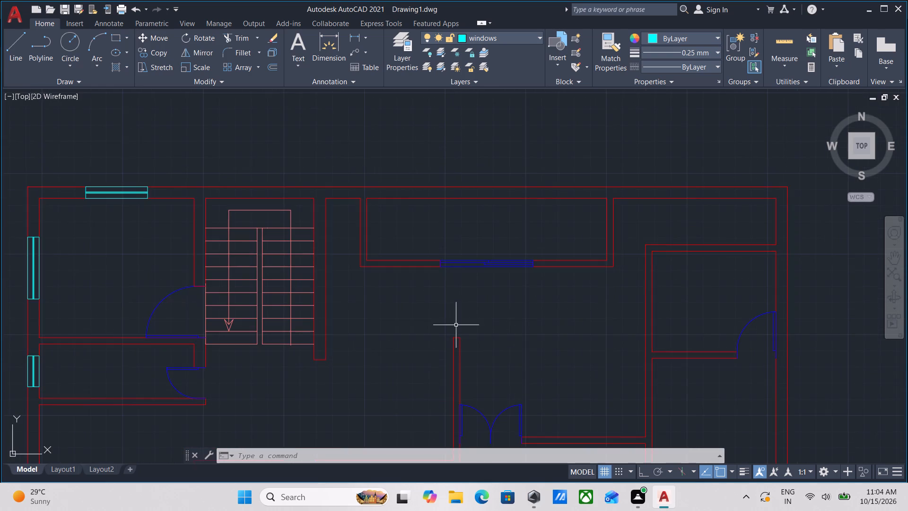
middle_drag(456, 326, 536, 306)
scroll(428, 337, down, 1)
middle_drag(428, 337, 464, 269)
scroll(330, 334, up, 1)
middle_drag(313, 332, 355, 341)
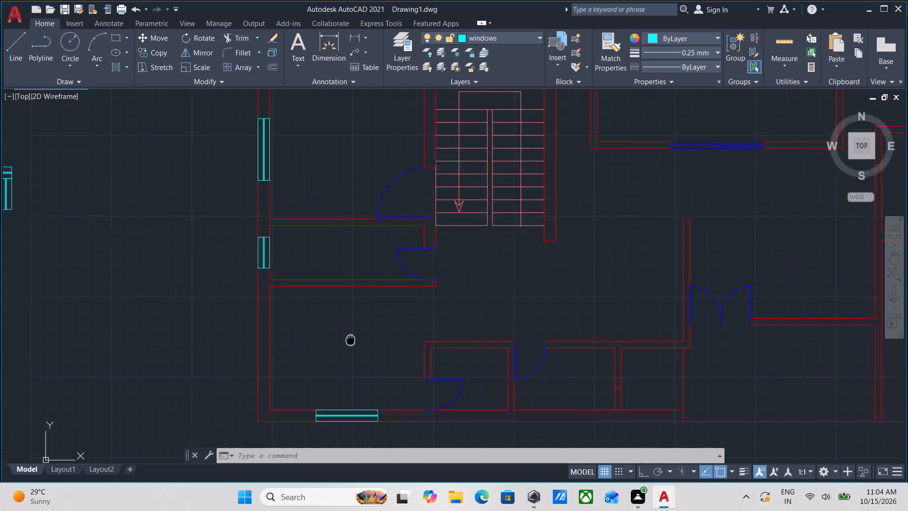
middle_drag(355, 341, 378, 347)
scroll(345, 344, down, 1)
middle_drag(345, 344, 349, 375)
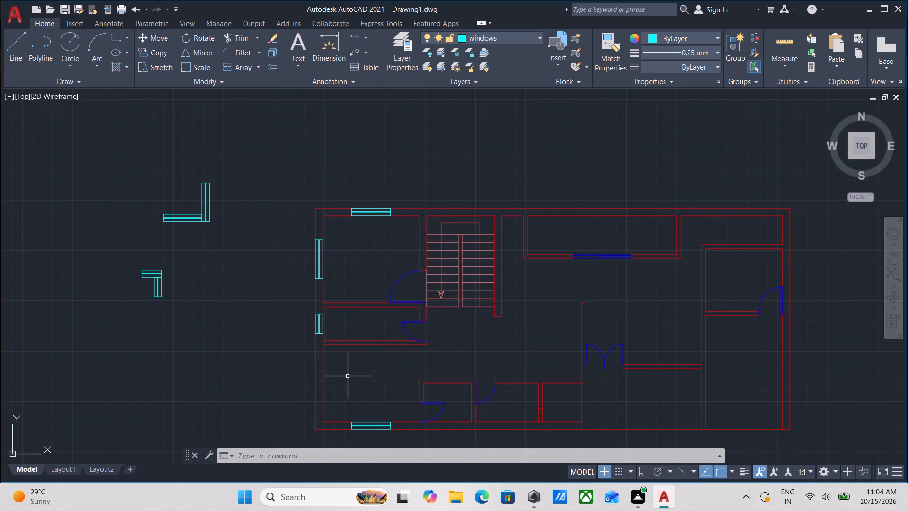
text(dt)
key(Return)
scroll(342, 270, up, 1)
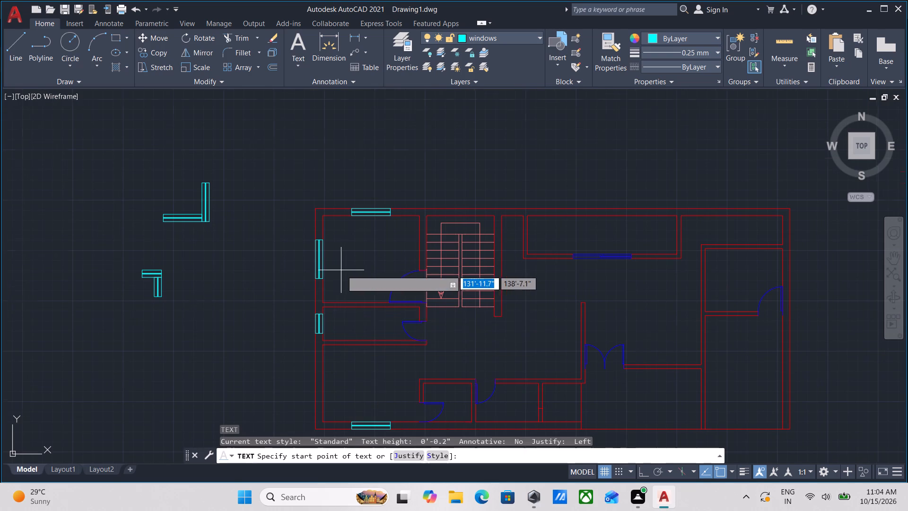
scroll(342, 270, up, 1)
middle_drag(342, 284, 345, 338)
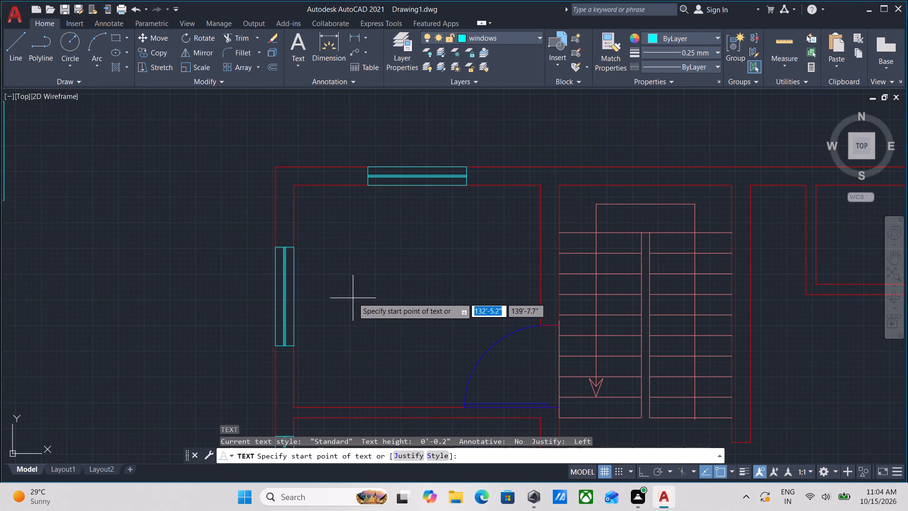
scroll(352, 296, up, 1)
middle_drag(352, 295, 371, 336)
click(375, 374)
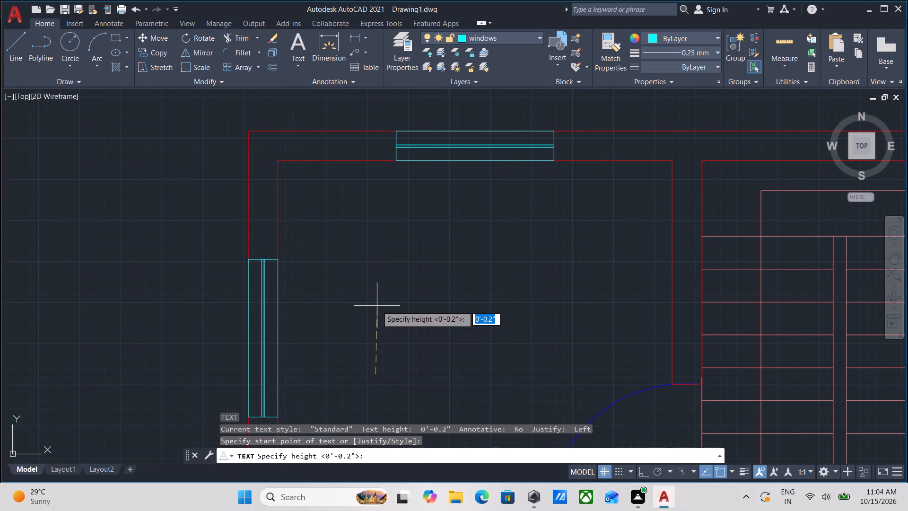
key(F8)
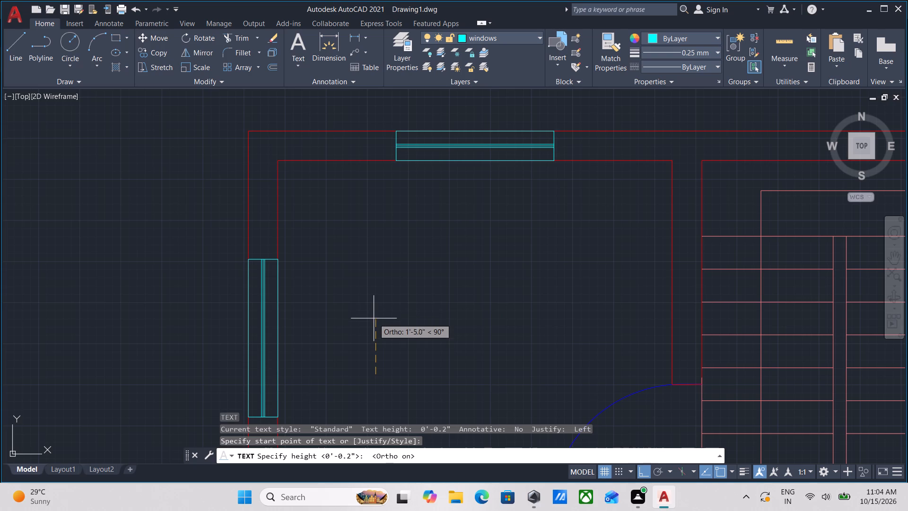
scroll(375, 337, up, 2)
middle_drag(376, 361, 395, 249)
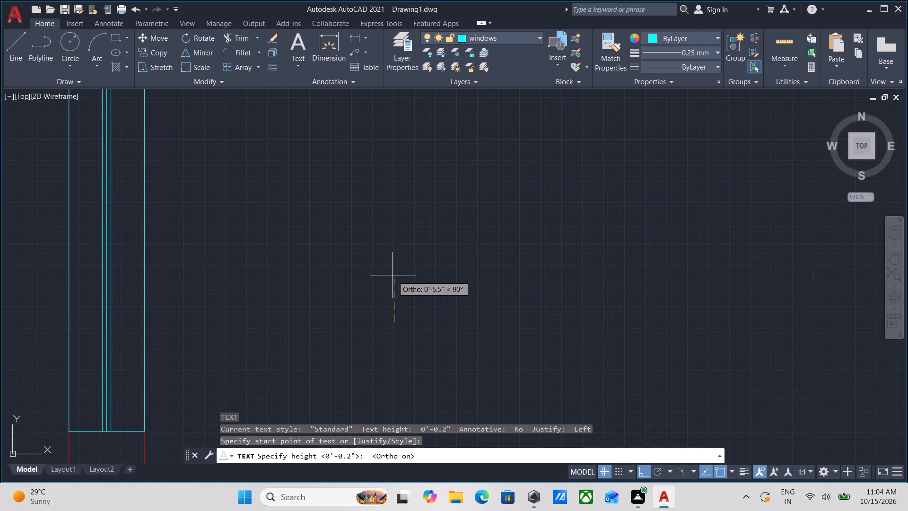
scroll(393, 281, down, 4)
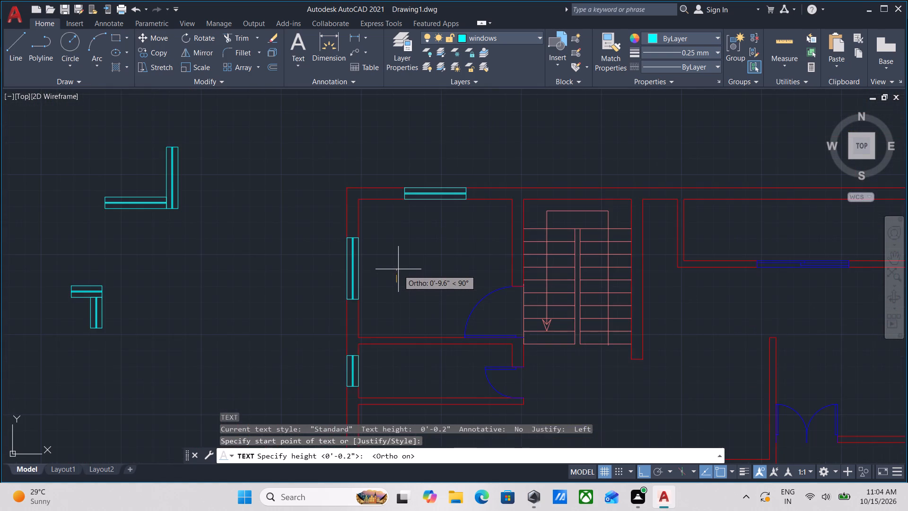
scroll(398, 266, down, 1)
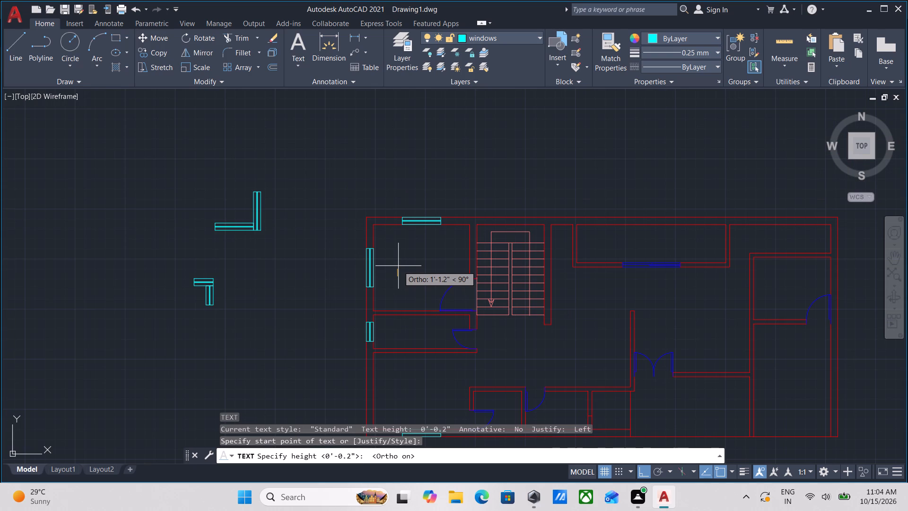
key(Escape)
Copy the small room's vertical 2' window by its outer-edge midpoint onto the inner line of the outer right wall, near the plan's upper-right corner.
scroll(408, 309, up, 2)
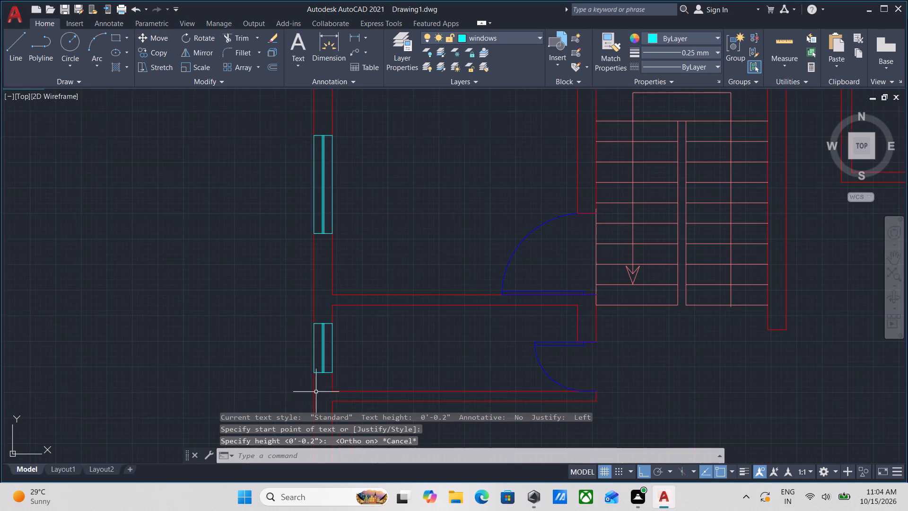
middle_drag(300, 381, 329, 309)
scroll(350, 311, up, 2)
click(352, 309)
click(343, 247)
middle_drag(347, 257, 348, 299)
text(co)
key(Return)
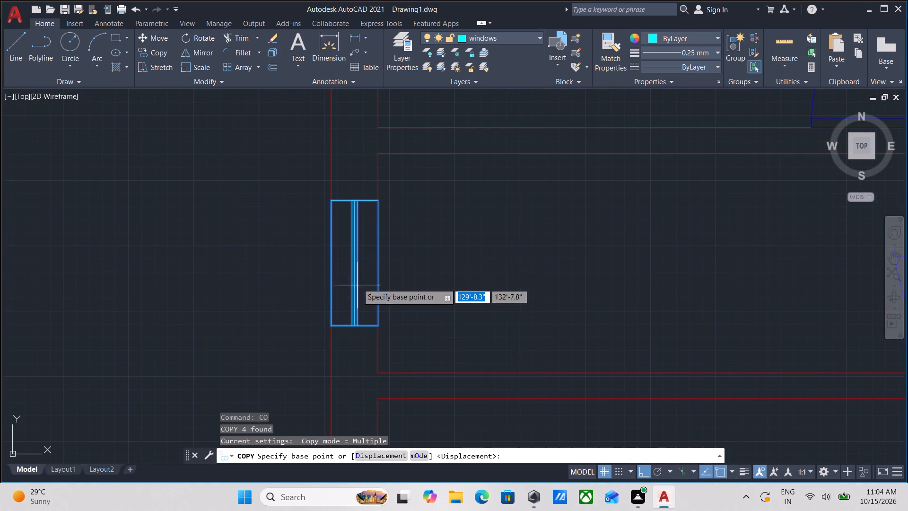
click(332, 261)
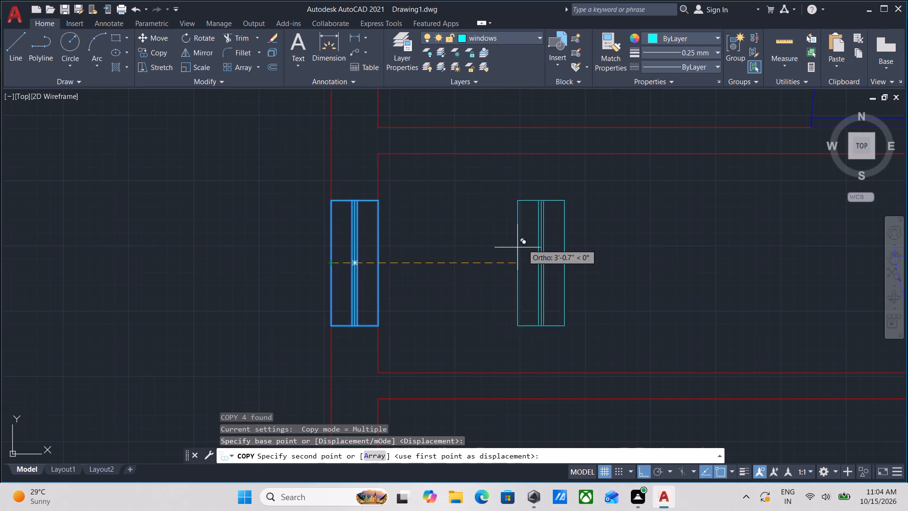
scroll(546, 232, down, 1)
middle_drag(533, 236, 437, 287)
key(F8)
scroll(520, 246, down, 1)
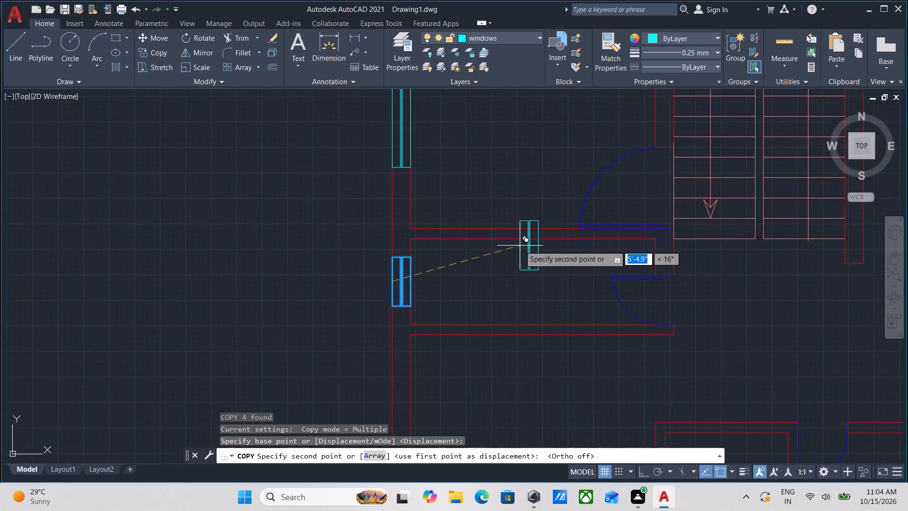
middle_drag(520, 246, 214, 329)
scroll(349, 292, down, 2)
middle_drag(381, 284, 262, 322)
scroll(598, 280, up, 2)
middle_drag(576, 290, 392, 415)
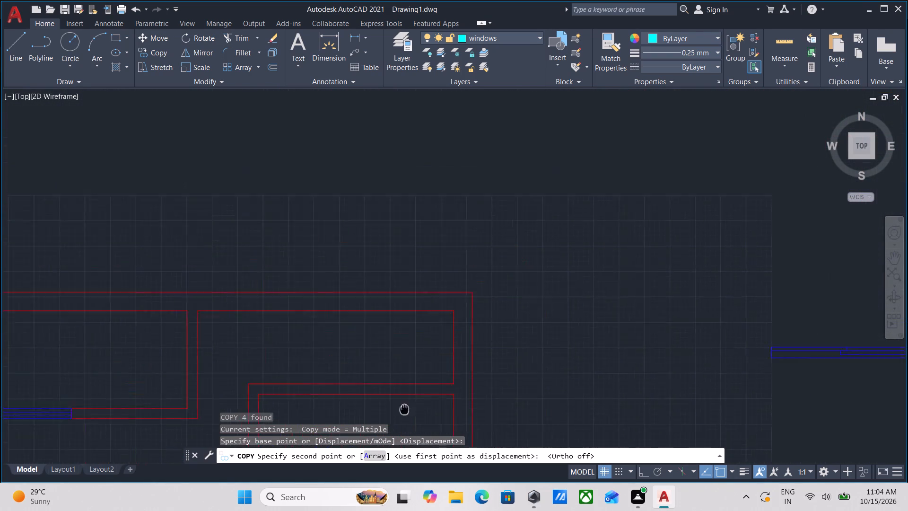
middle_drag(392, 415, 305, 451)
middle_drag(319, 391, 336, 345)
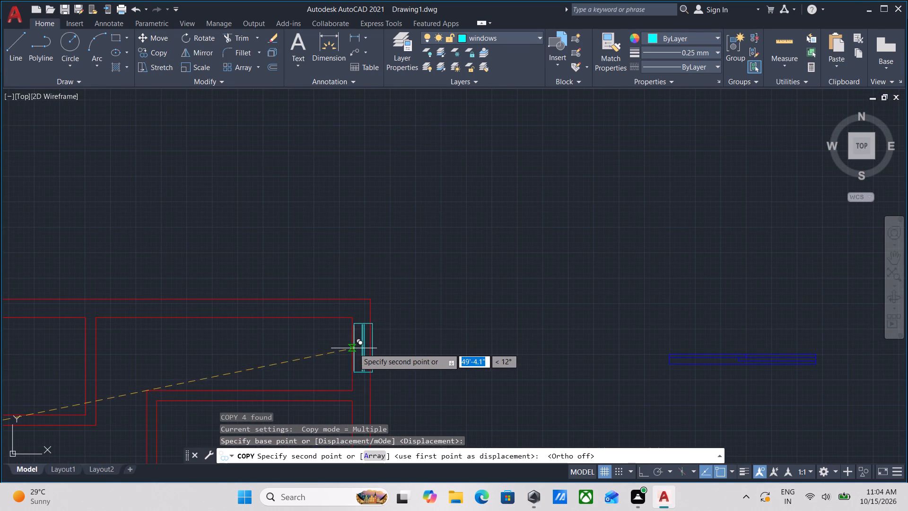
click(352, 356)
scroll(405, 331, down, 2)
middle_drag(402, 340, 406, 312)
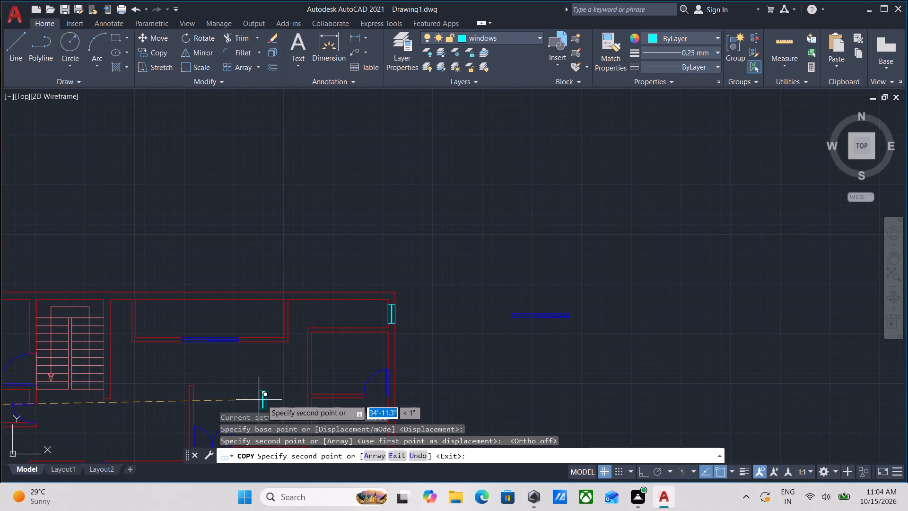
middle_drag(288, 396, 340, 321)
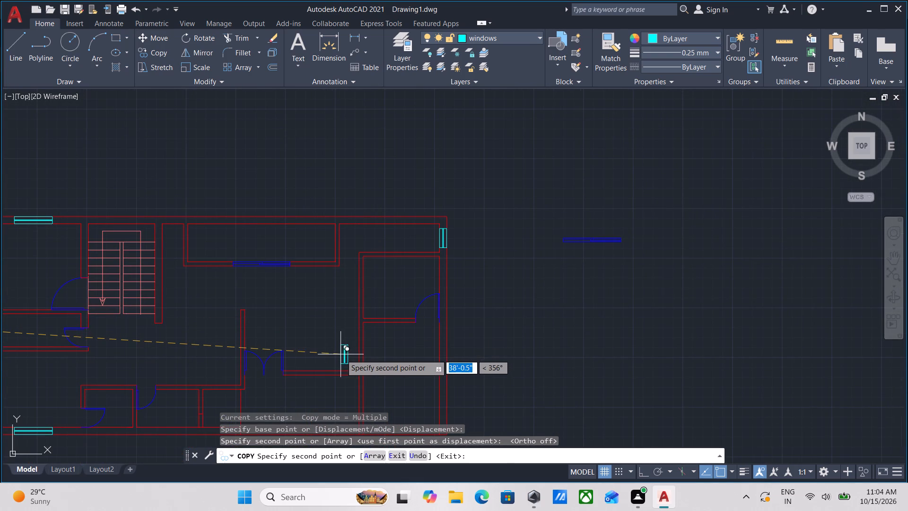
middle_drag(315, 349, 348, 273)
middle_drag(320, 365, 342, 359)
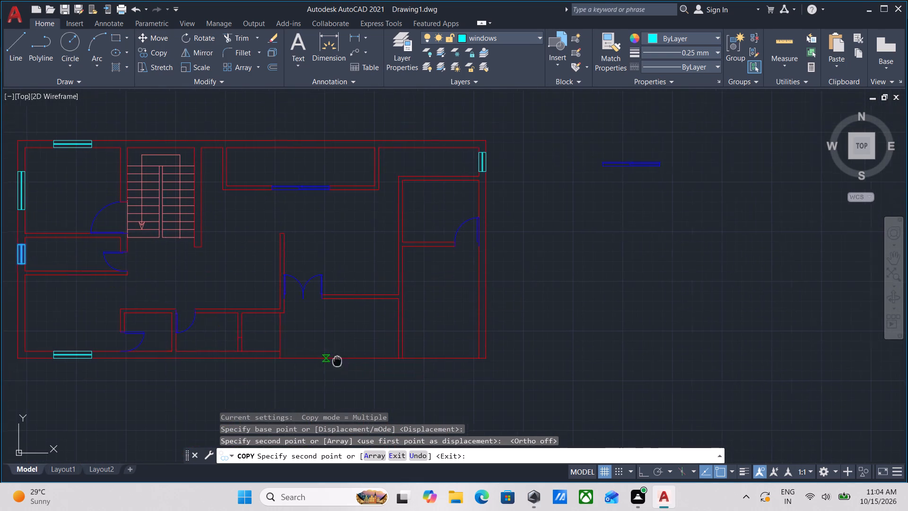
middle_drag(342, 359, 406, 334)
key(Escape)
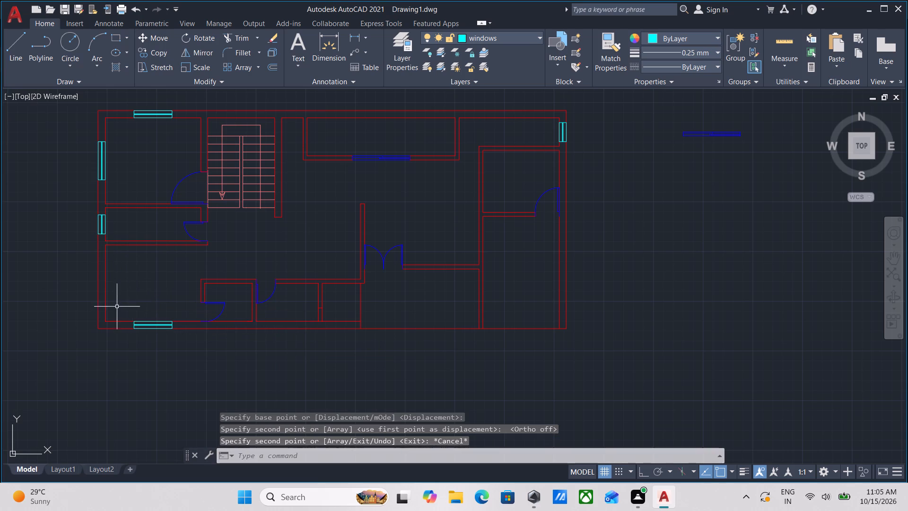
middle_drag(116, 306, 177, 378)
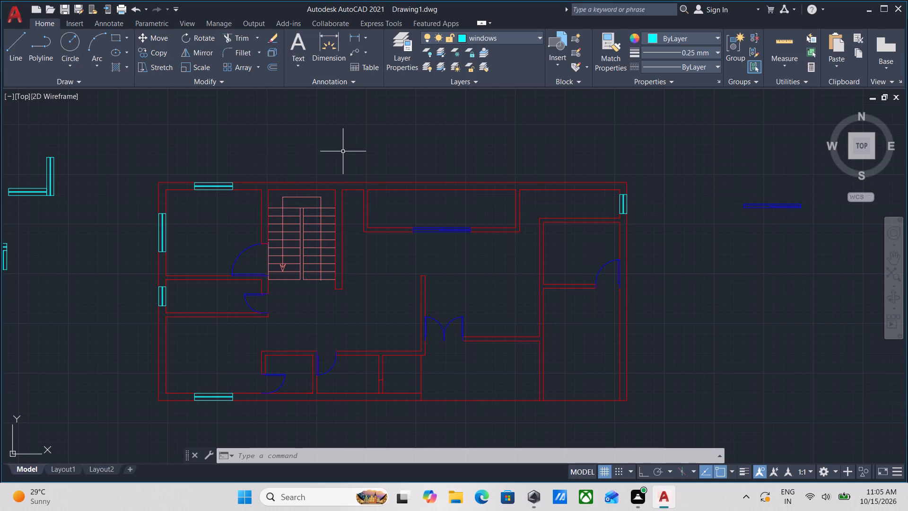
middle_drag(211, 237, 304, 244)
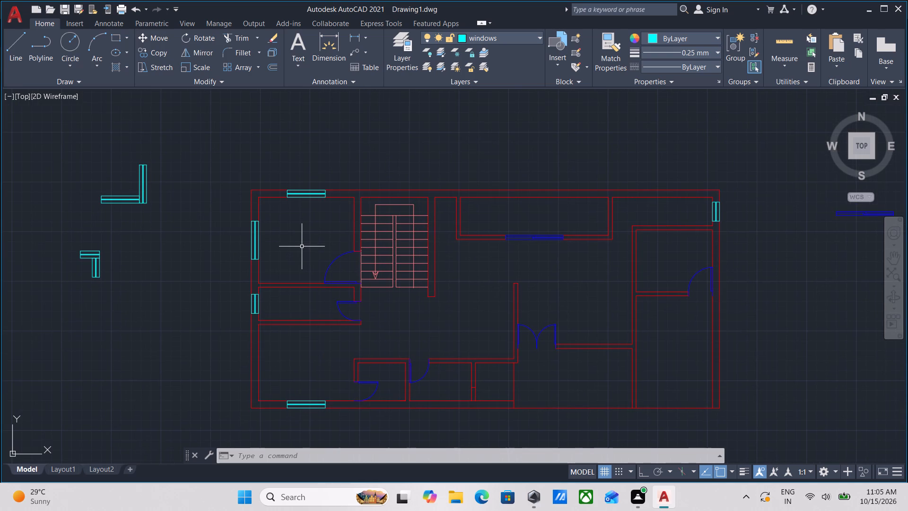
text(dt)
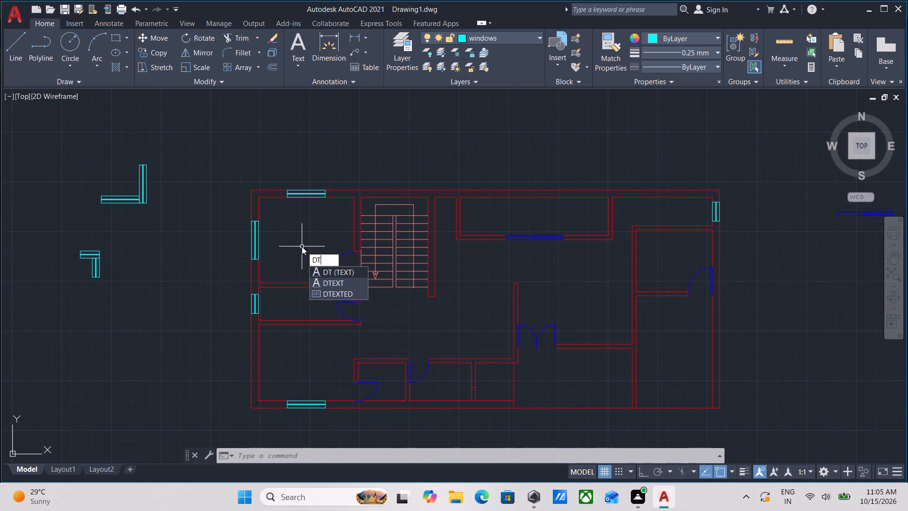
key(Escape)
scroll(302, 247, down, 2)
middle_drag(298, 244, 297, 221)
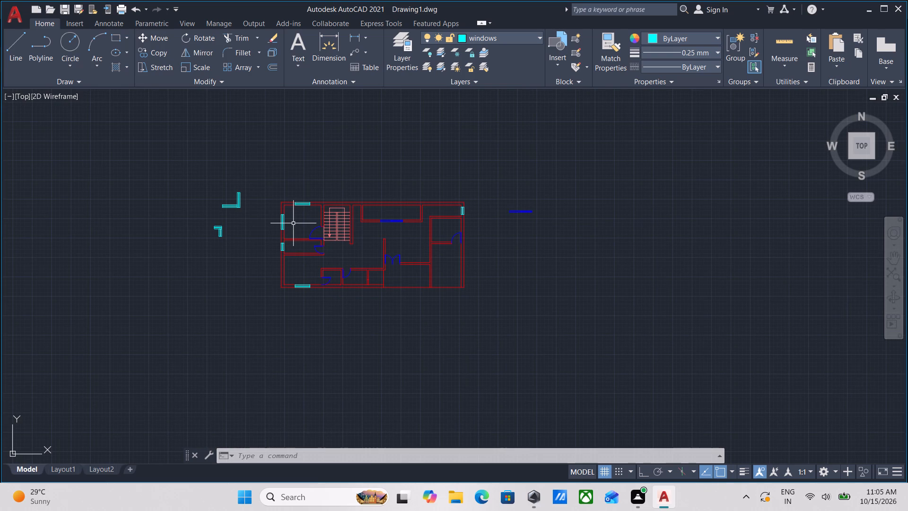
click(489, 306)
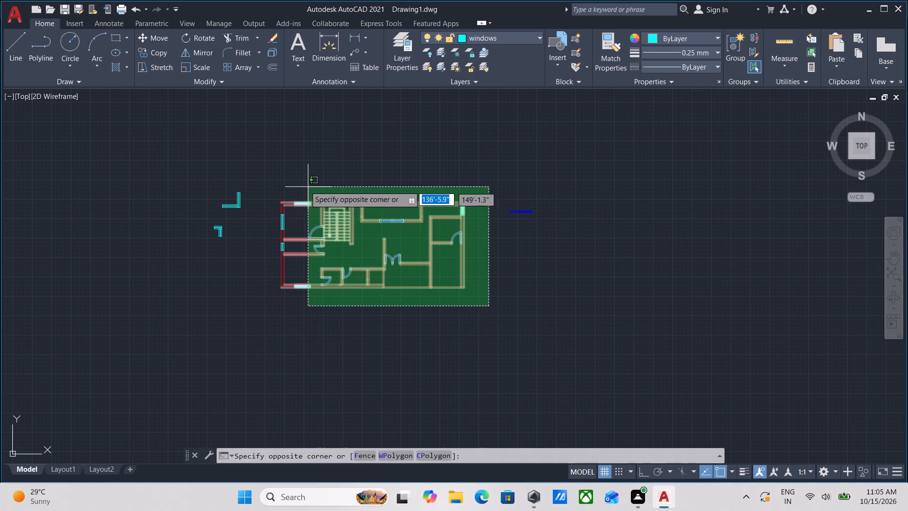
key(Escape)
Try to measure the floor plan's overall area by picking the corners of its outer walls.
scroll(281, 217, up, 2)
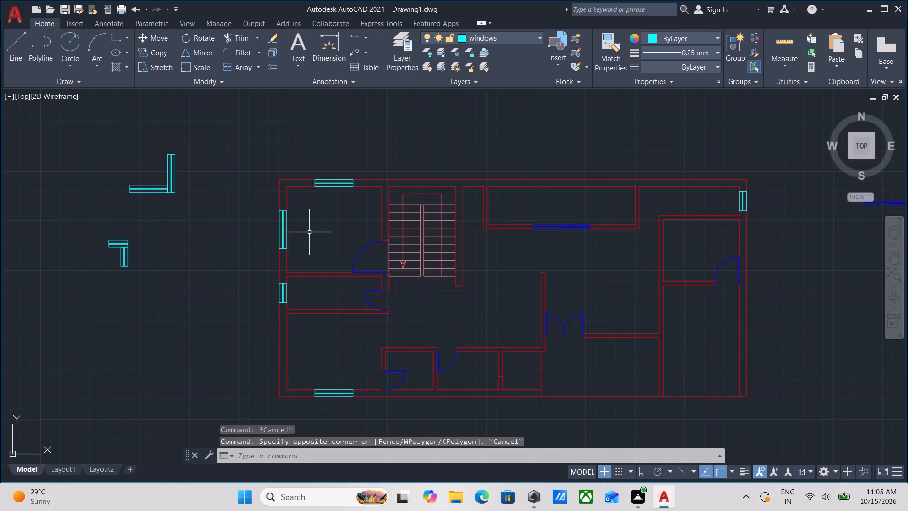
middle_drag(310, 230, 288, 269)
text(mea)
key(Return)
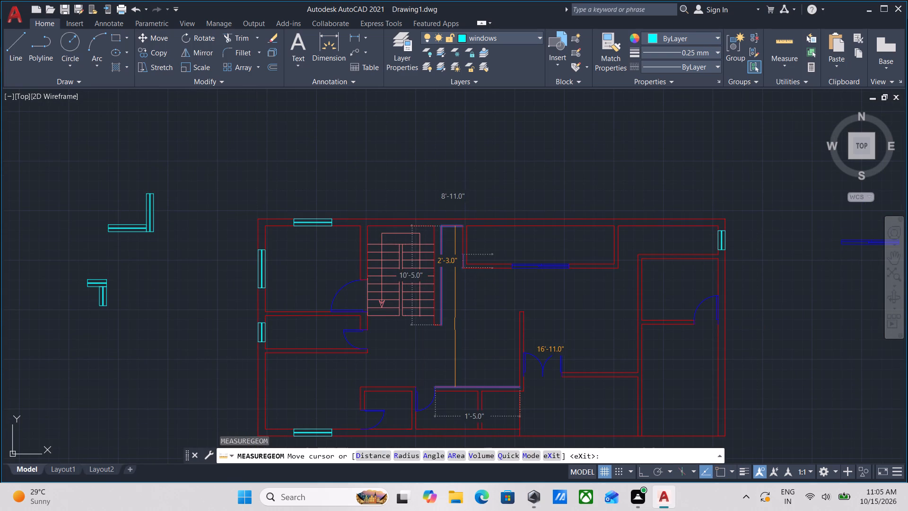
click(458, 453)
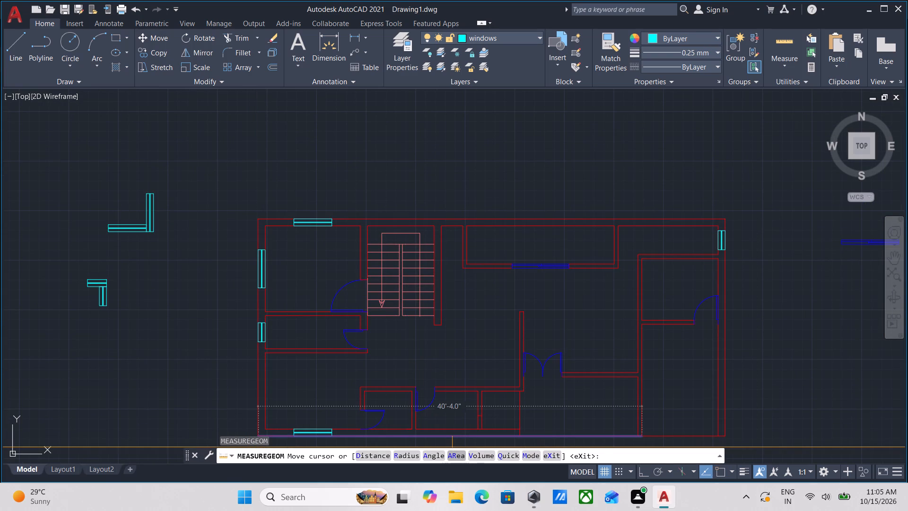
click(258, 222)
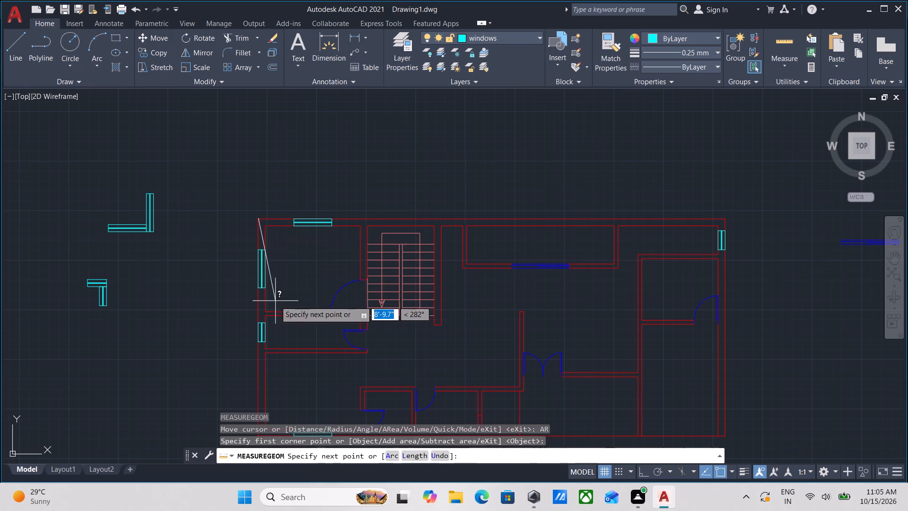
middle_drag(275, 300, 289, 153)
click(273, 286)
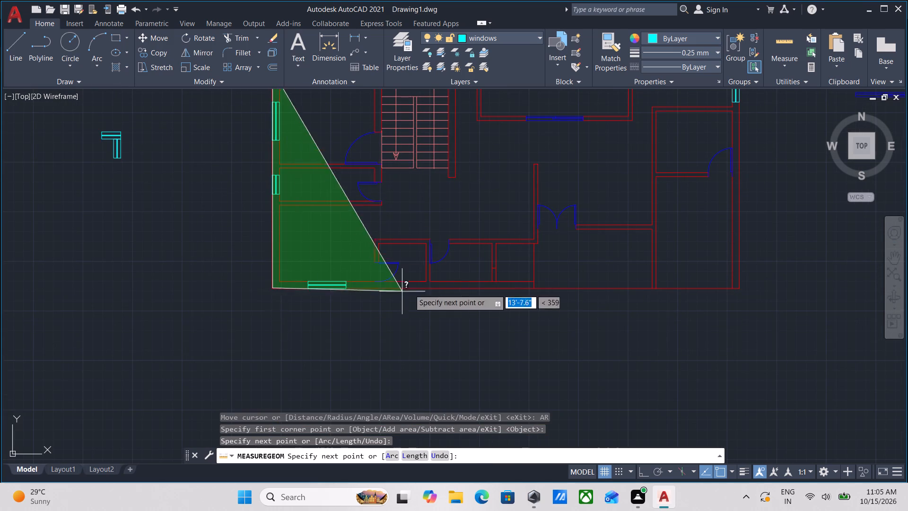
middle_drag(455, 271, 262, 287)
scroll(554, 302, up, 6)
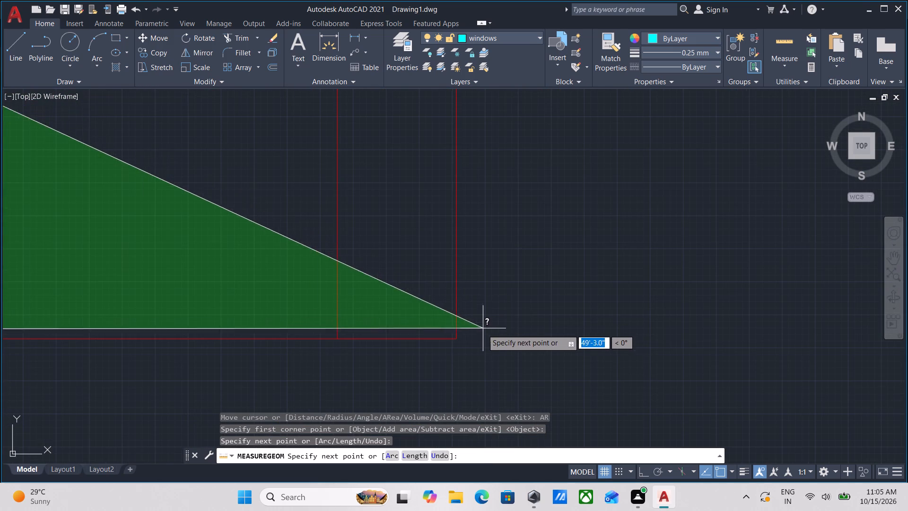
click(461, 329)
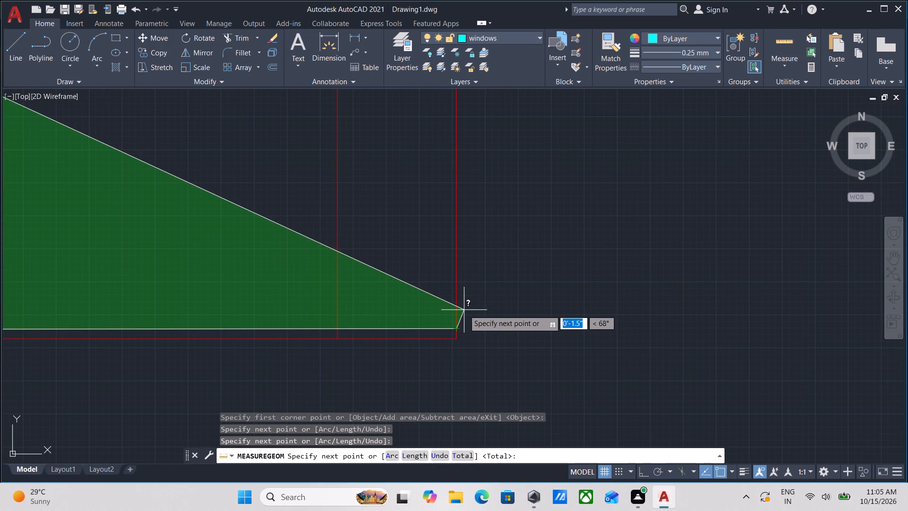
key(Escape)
Measure the floor plan's overall area by picking the four outer corners of its outer walls.
scroll(463, 310, down, 6)
middle_drag(305, 263, 413, 324)
middle_drag(248, 258, 337, 301)
scroll(331, 297, down, 1)
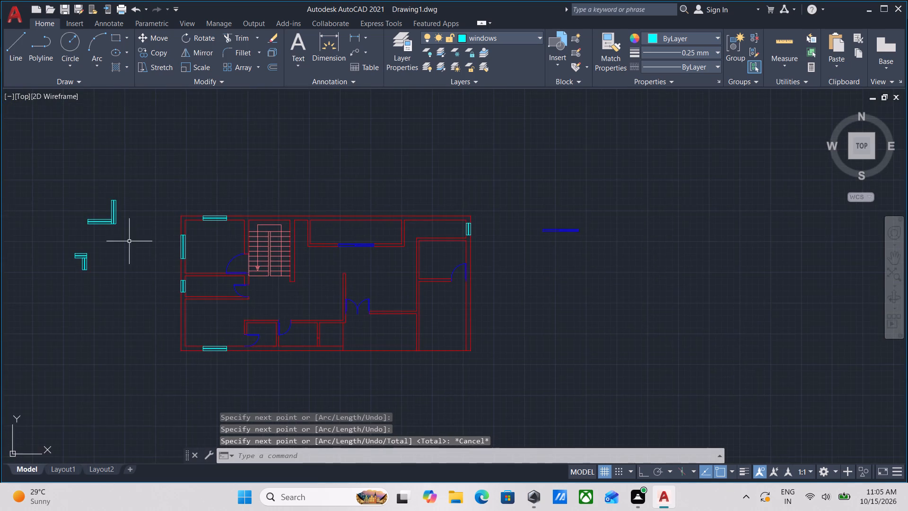
middle_drag(130, 241, 175, 269)
scroll(206, 271, up, 2)
text(mea)
key(Return)
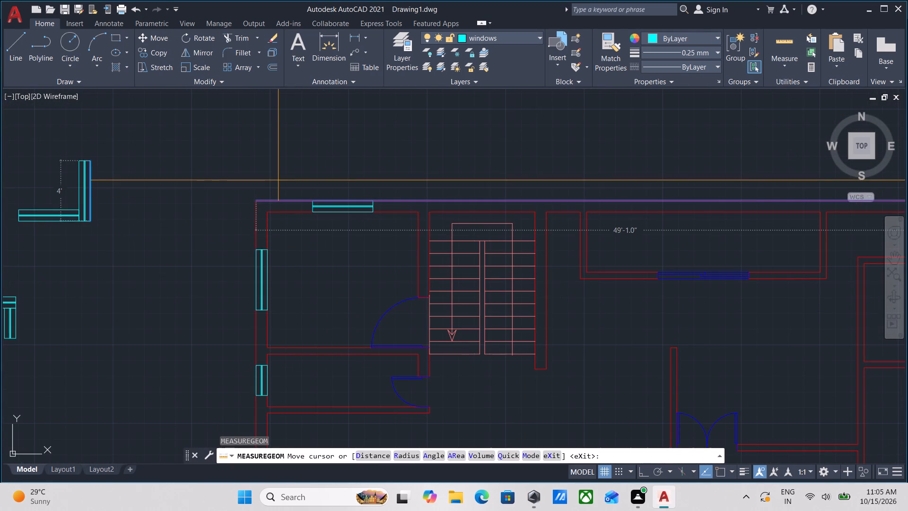
click(456, 458)
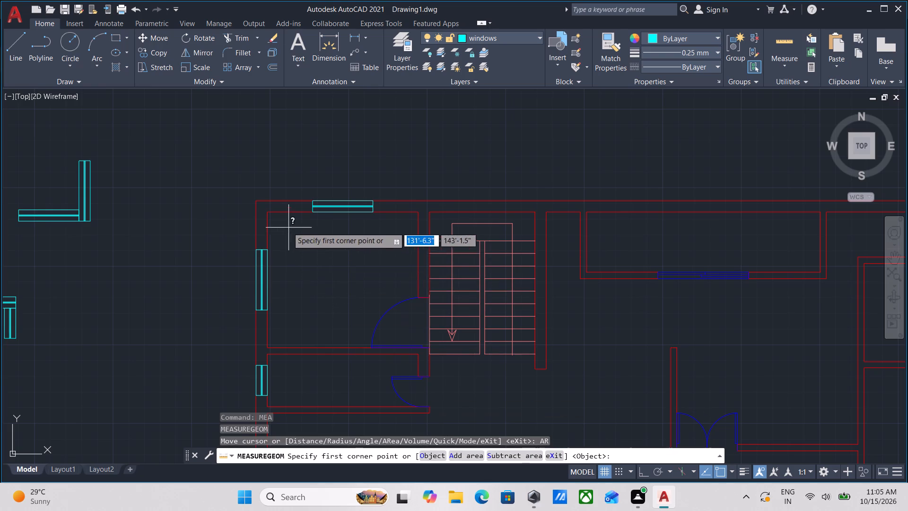
scroll(284, 223, up, 2)
click(219, 174)
middle_drag(225, 278, 225, 275)
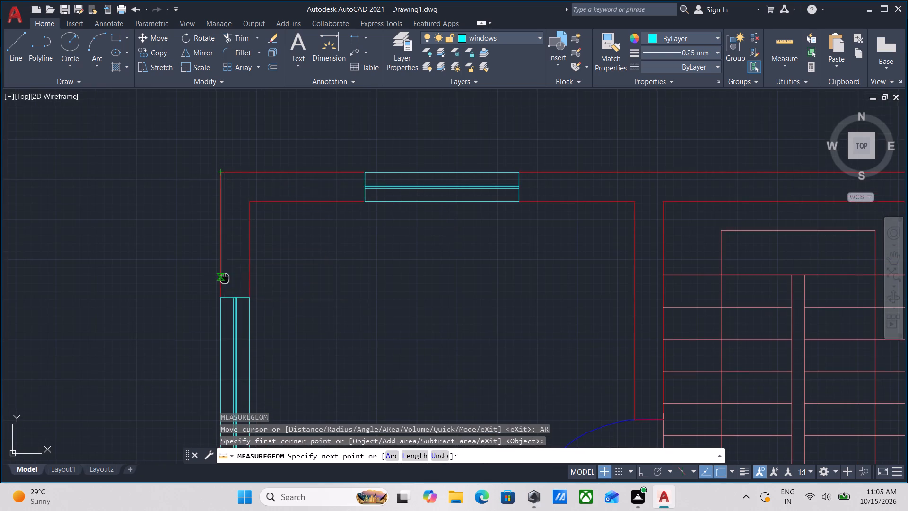
middle_drag(225, 275, 228, 180)
middle_drag(230, 339, 223, 245)
middle_drag(221, 316, 218, 237)
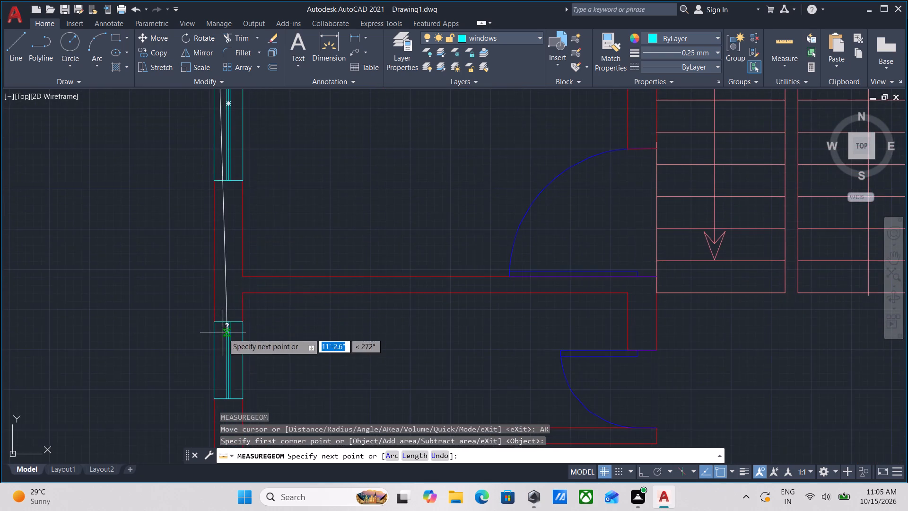
middle_drag(223, 333, 221, 206)
middle_drag(219, 323, 220, 240)
middle_drag(200, 348, 216, 256)
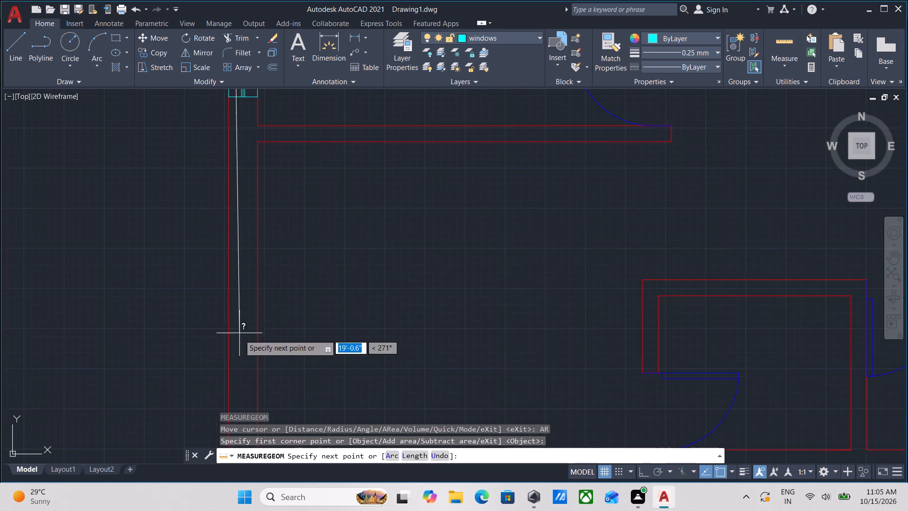
scroll(239, 335, down, 1)
middle_drag(239, 328, 277, 230)
click(273, 326)
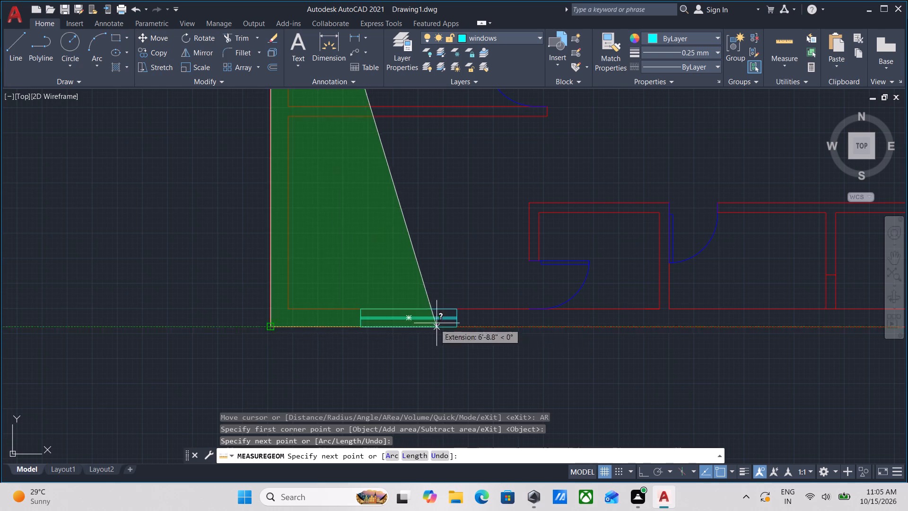
middle_drag(438, 322, 251, 335)
middle_drag(529, 344, 381, 353)
scroll(656, 356, down, 1)
middle_drag(651, 354, 362, 385)
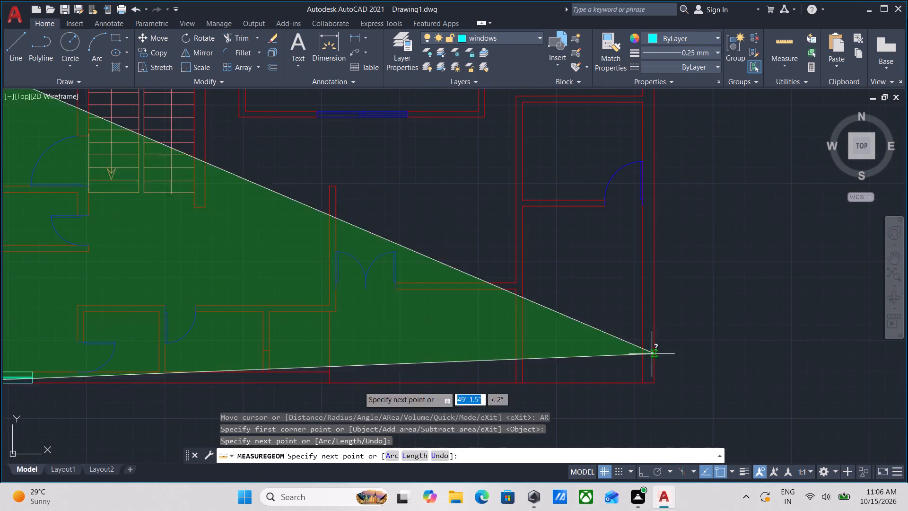
scroll(641, 384, up, 2)
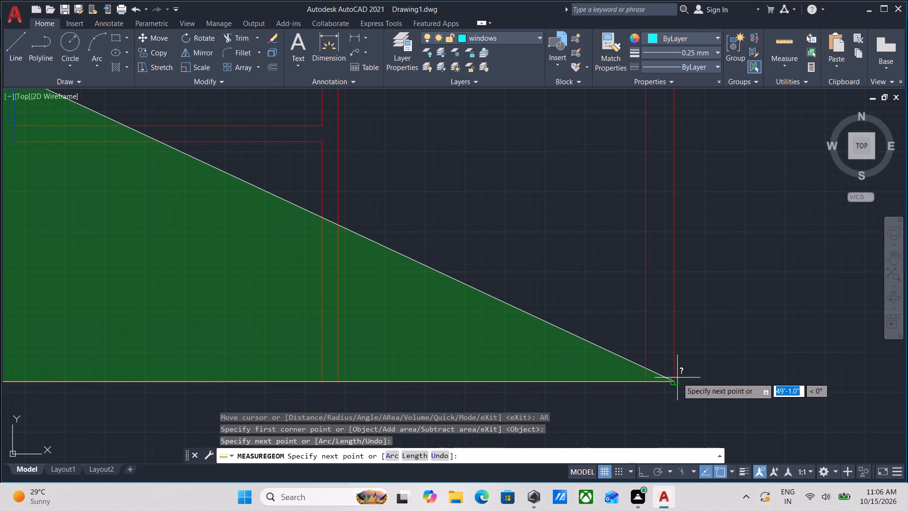
scroll(677, 378, up, 2)
click(666, 390)
middle_drag(657, 288, 646, 336)
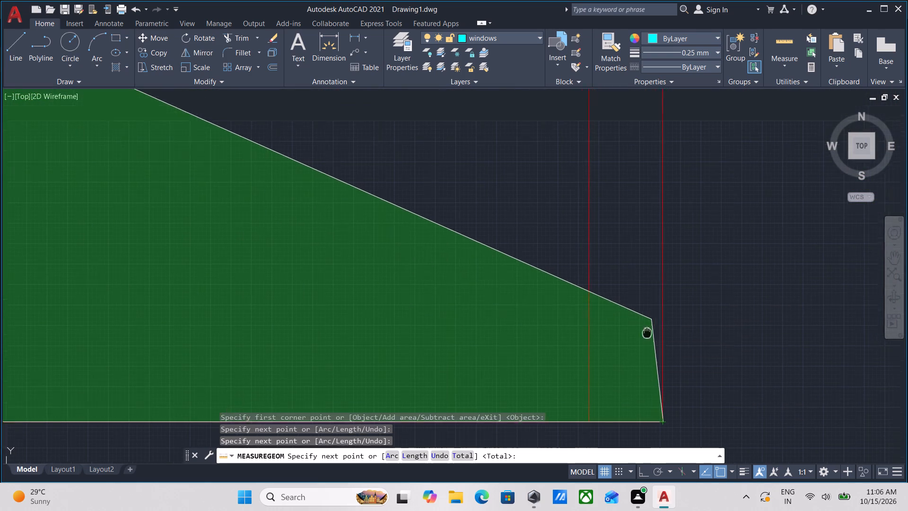
middle_drag(646, 336, 639, 356)
scroll(633, 211, down, 3)
middle_drag(633, 209, 578, 283)
middle_drag(590, 157, 579, 289)
middle_drag(541, 97, 554, 144)
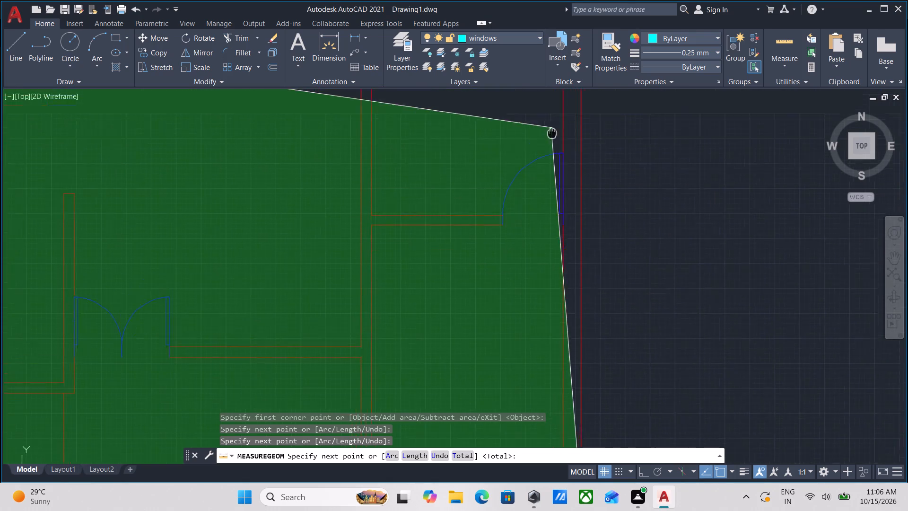
middle_drag(554, 144, 559, 268)
scroll(559, 260, down, 1)
middle_drag(563, 235, 566, 311)
scroll(567, 255, up, 2)
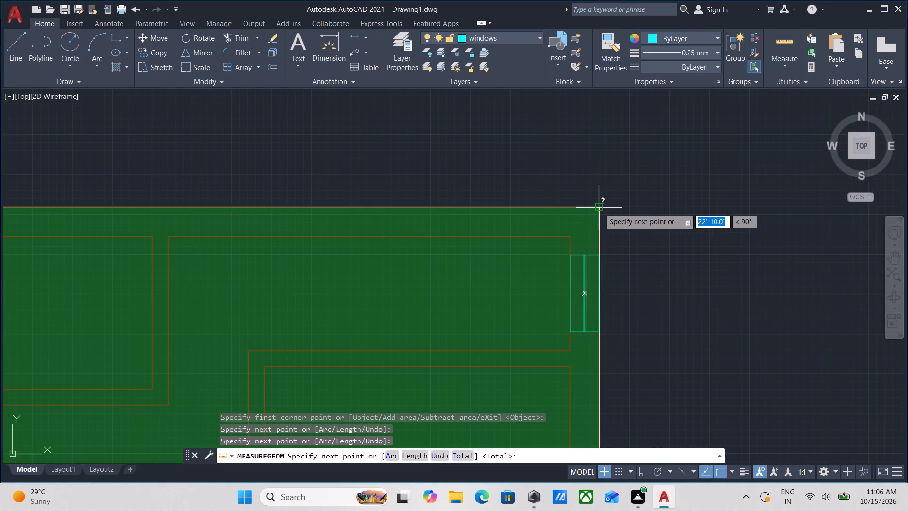
click(599, 208)
scroll(599, 208, down, 3)
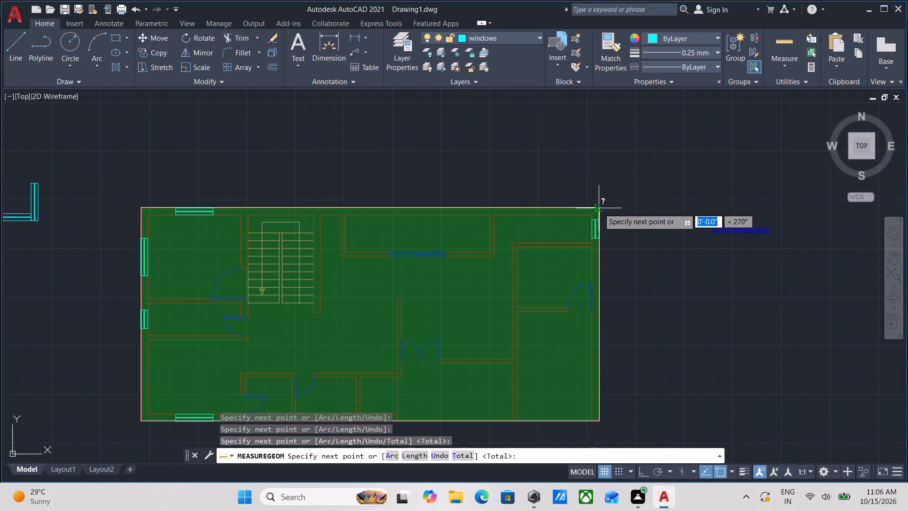
key(Return)
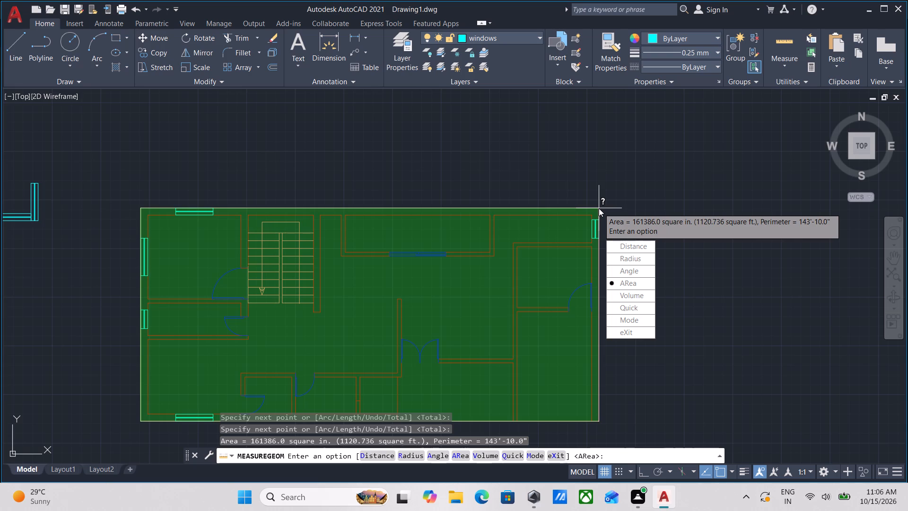
key(Escape)
Examine the rooms, staircase, doors and windows across the whole floor plan.
scroll(597, 217, down, 2)
middle_drag(555, 308, 547, 283)
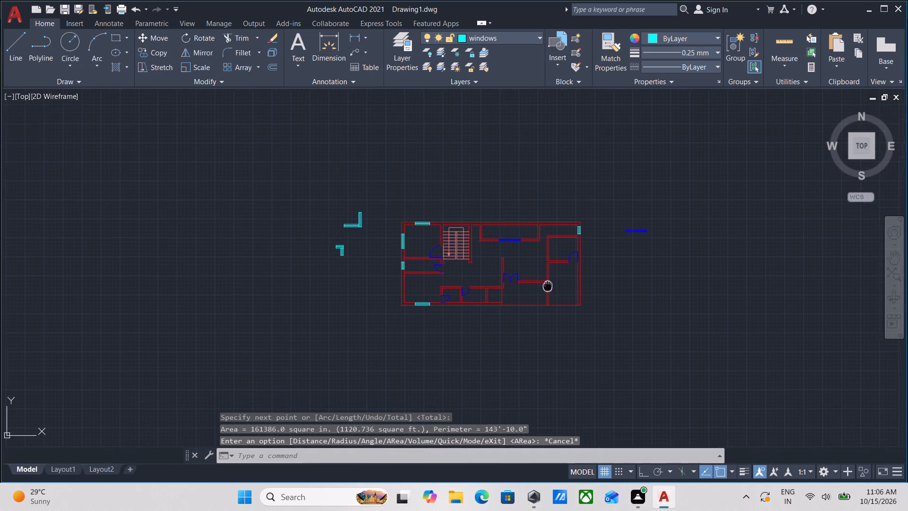
middle_drag(547, 283, 547, 282)
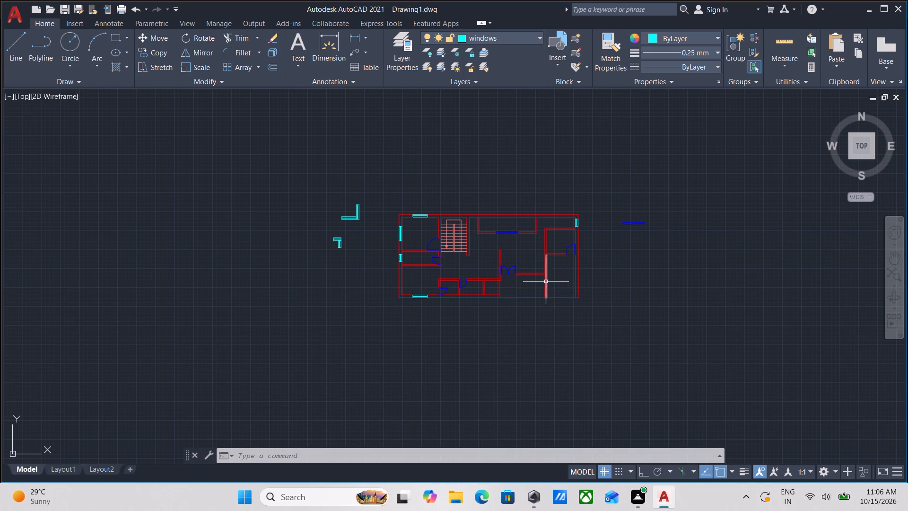
scroll(402, 322, up, 2)
scroll(453, 296, down, 1)
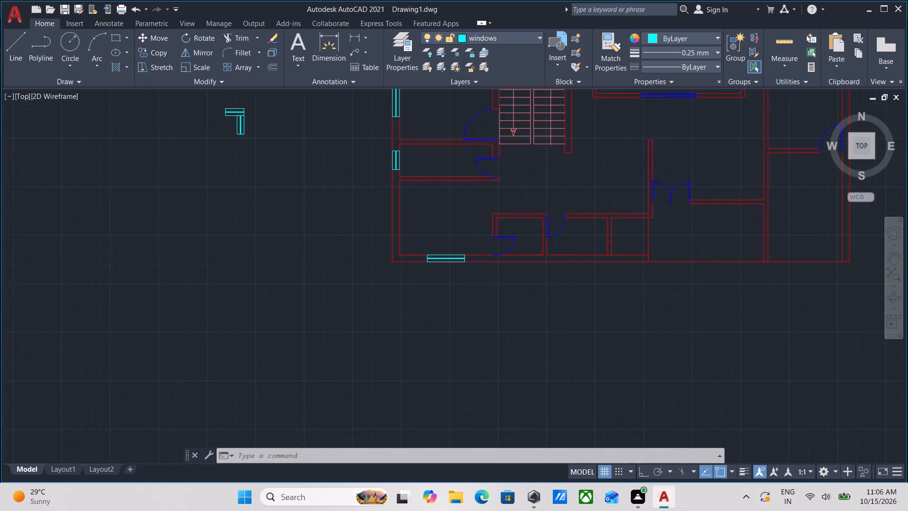
middle_drag(454, 295, 265, 380)
scroll(300, 307, up, 2)
scroll(305, 304, down, 1)
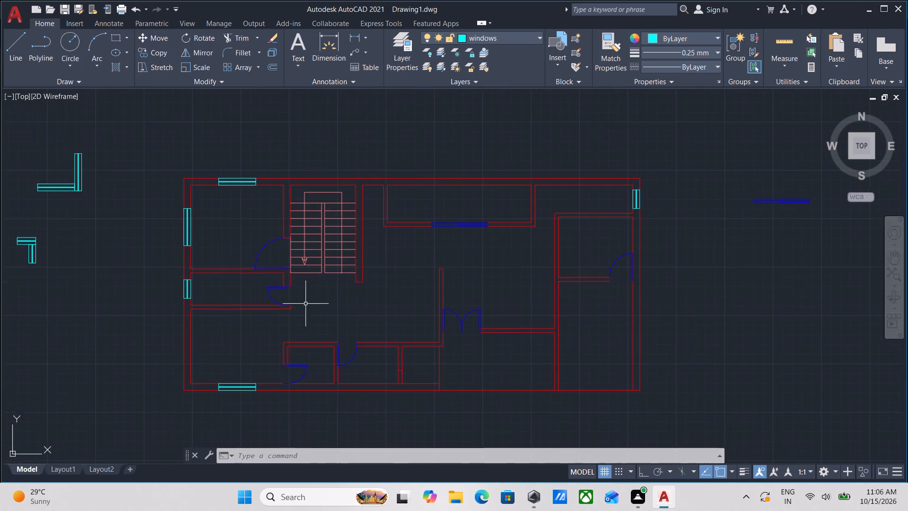
scroll(306, 304, down, 1)
middle_drag(306, 303, 321, 295)
scroll(287, 288, up, 2)
middle_drag(248, 271, 255, 328)
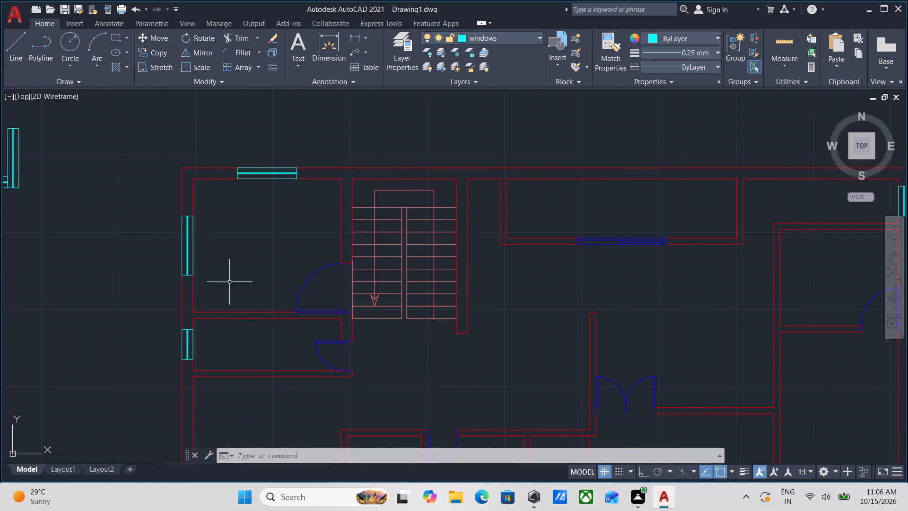
scroll(229, 270, up, 2)
scroll(229, 270, down, 1)
middle_drag(229, 271, 247, 334)
scroll(248, 325, down, 1)
middle_drag(248, 325, 234, 353)
scroll(249, 335, down, 1)
middle_drag(248, 333, 247, 332)
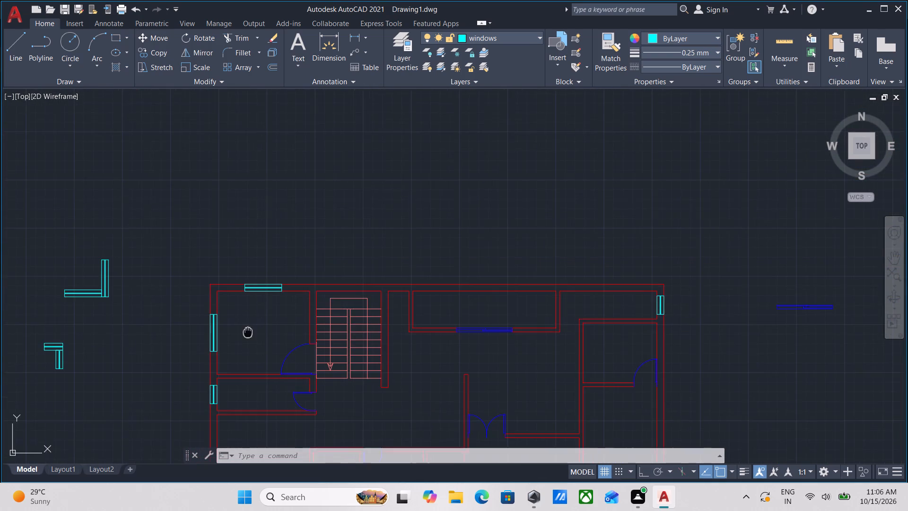
middle_drag(247, 332, 250, 309)
scroll(240, 311, down, 1)
middle_drag(240, 311, 246, 296)
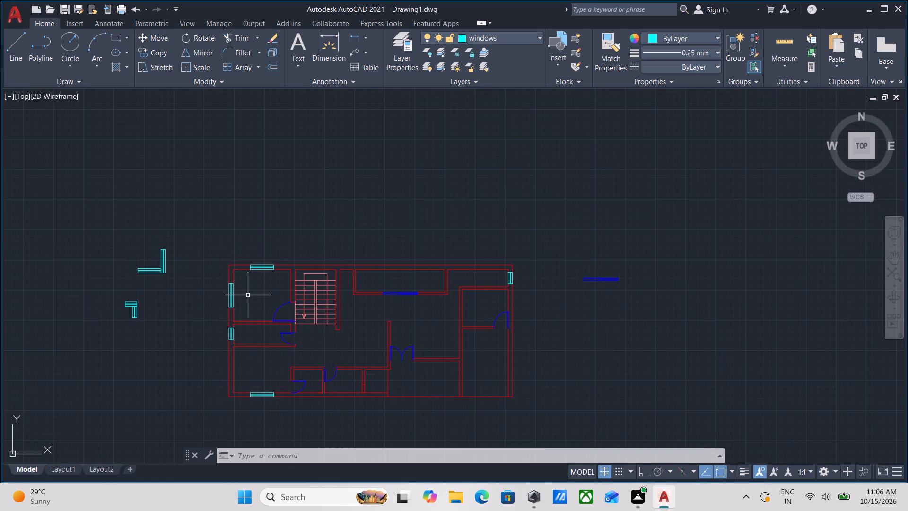
scroll(248, 295, up, 3)
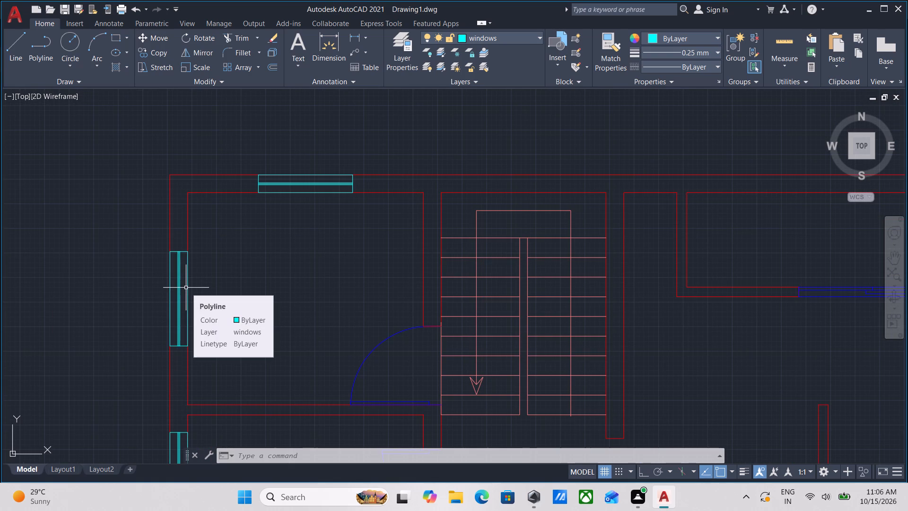
scroll(218, 273, down, 1)
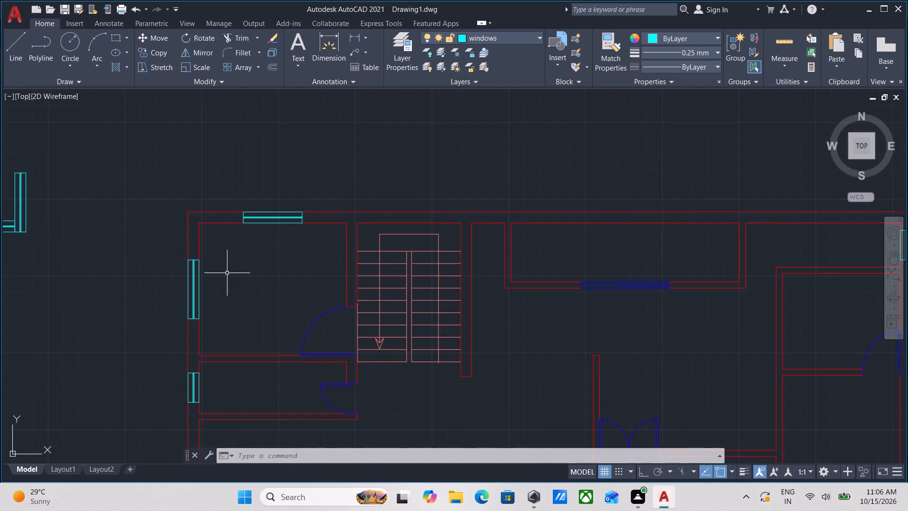
scroll(227, 273, down, 1)
middle_drag(240, 270, 251, 256)
scroll(298, 266, down, 1)
scroll(398, 261, up, 1)
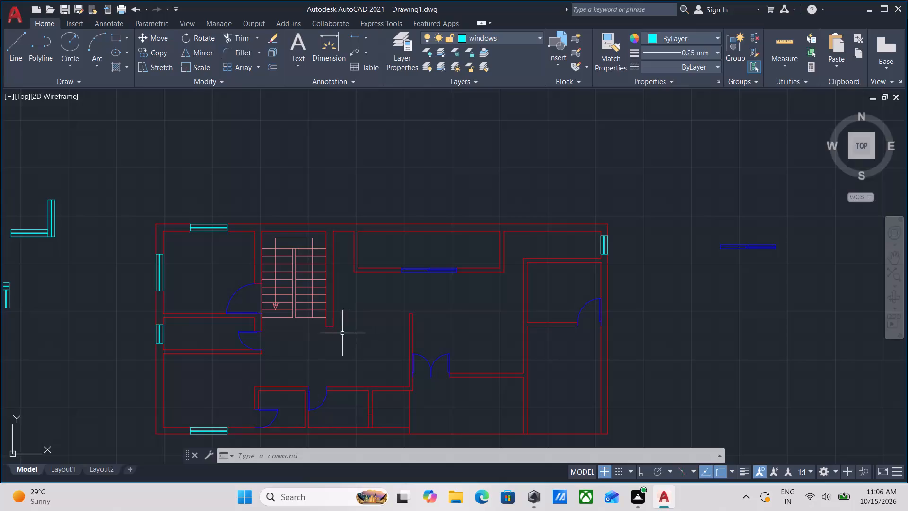
middle_drag(342, 371, 352, 349)
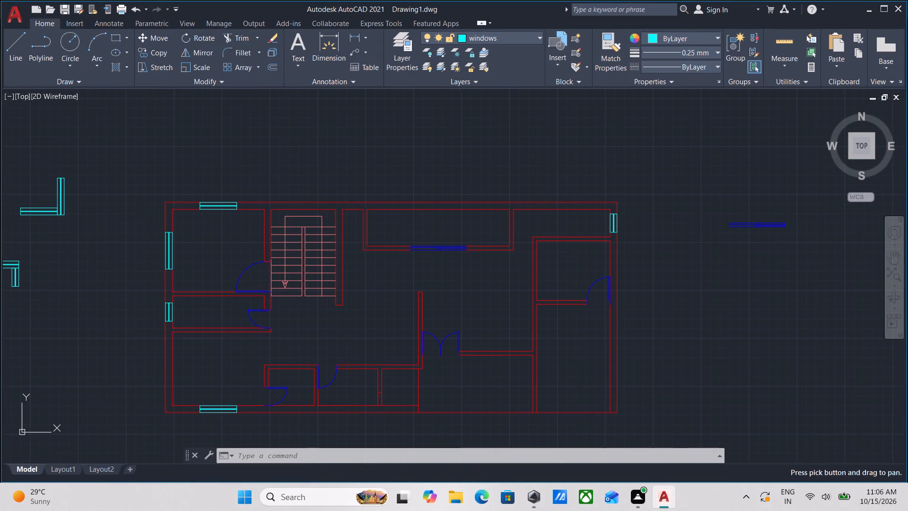
middle_drag(293, 349, 370, 384)
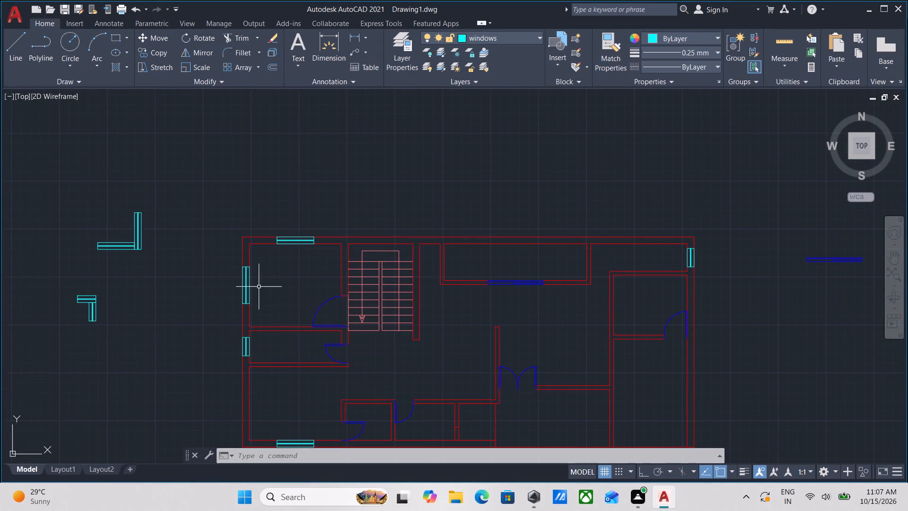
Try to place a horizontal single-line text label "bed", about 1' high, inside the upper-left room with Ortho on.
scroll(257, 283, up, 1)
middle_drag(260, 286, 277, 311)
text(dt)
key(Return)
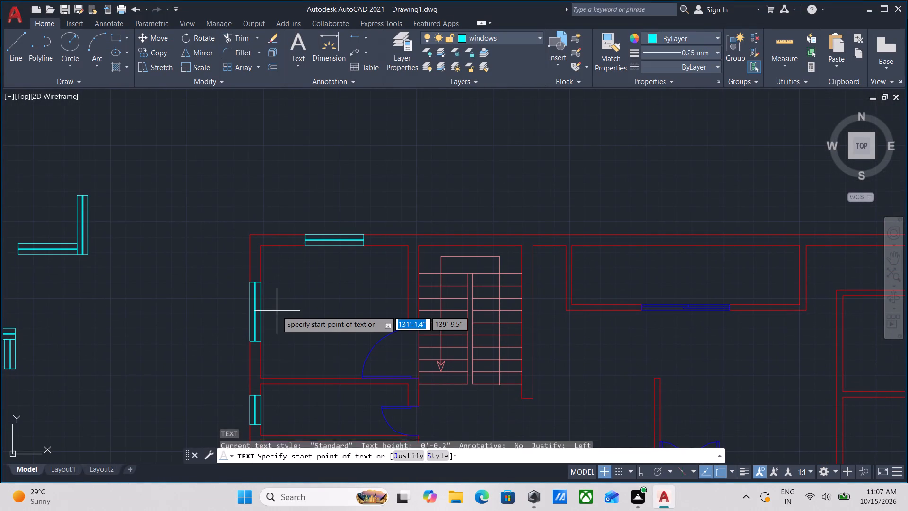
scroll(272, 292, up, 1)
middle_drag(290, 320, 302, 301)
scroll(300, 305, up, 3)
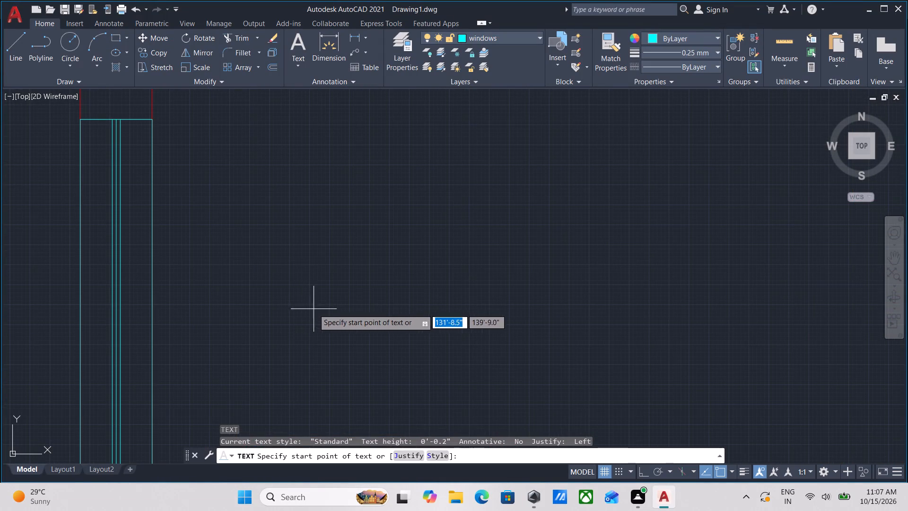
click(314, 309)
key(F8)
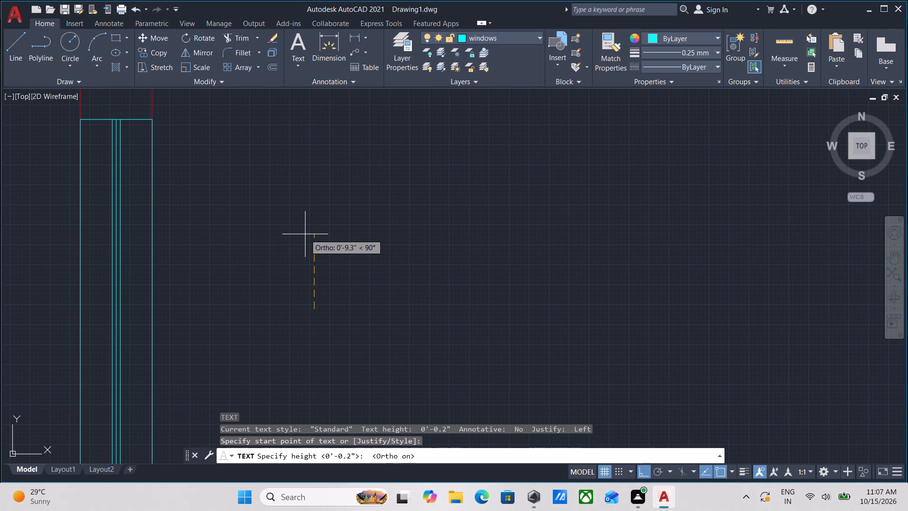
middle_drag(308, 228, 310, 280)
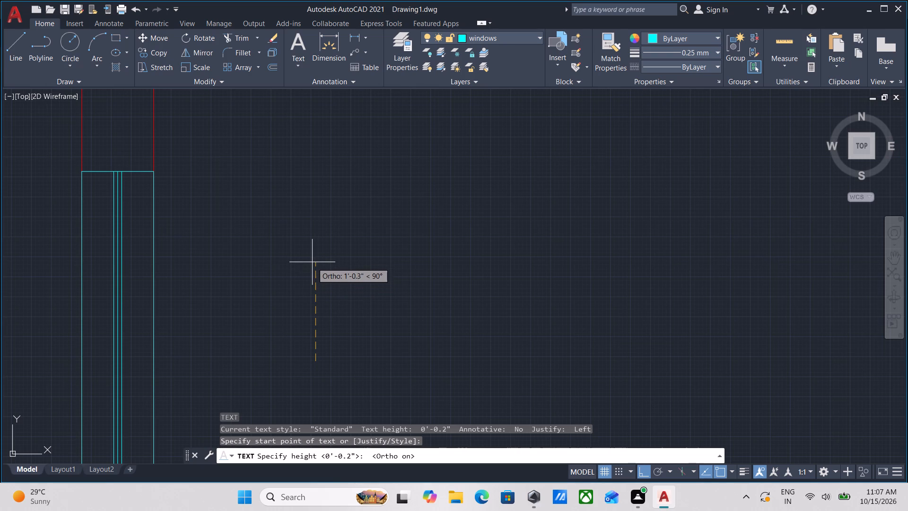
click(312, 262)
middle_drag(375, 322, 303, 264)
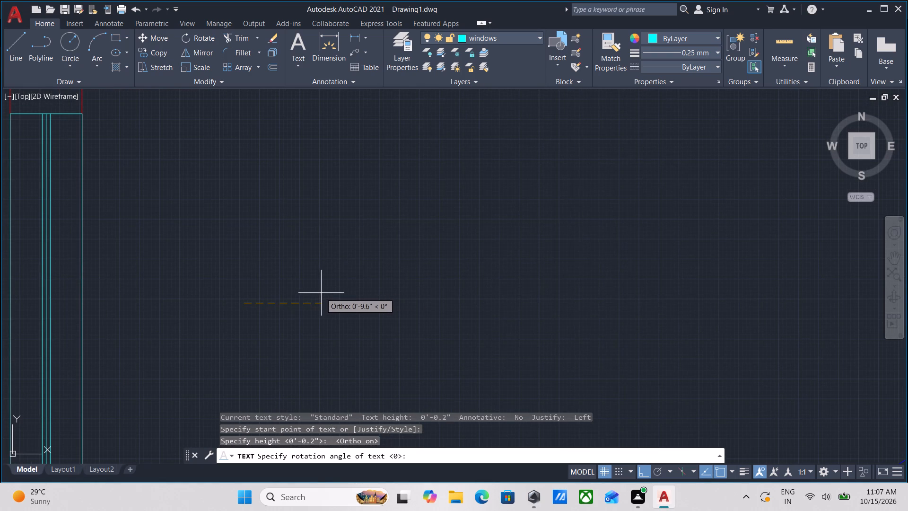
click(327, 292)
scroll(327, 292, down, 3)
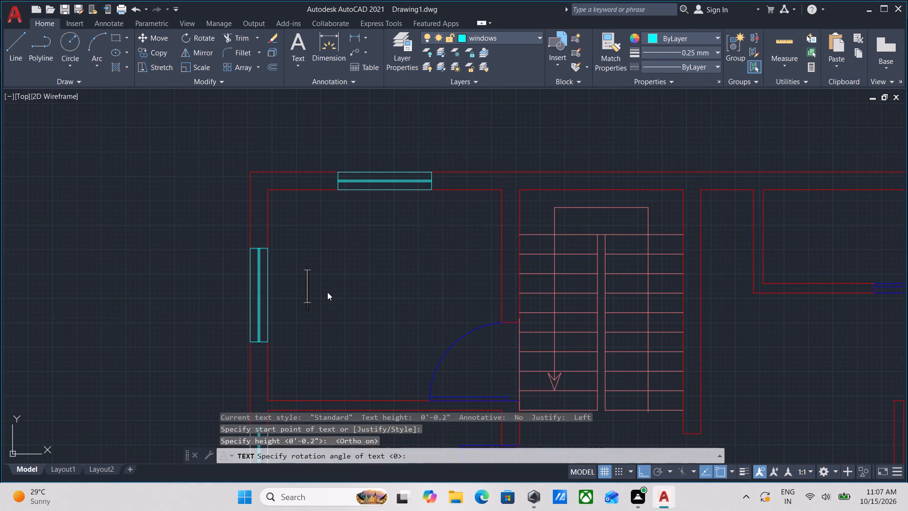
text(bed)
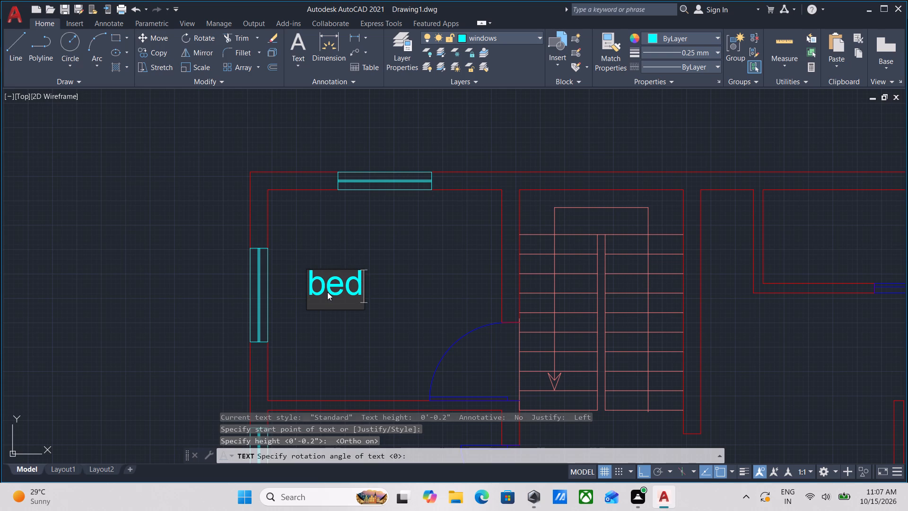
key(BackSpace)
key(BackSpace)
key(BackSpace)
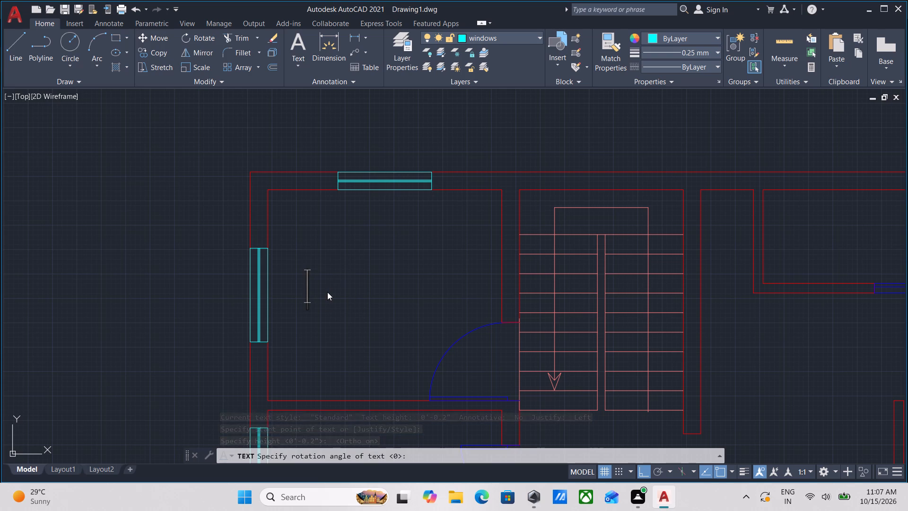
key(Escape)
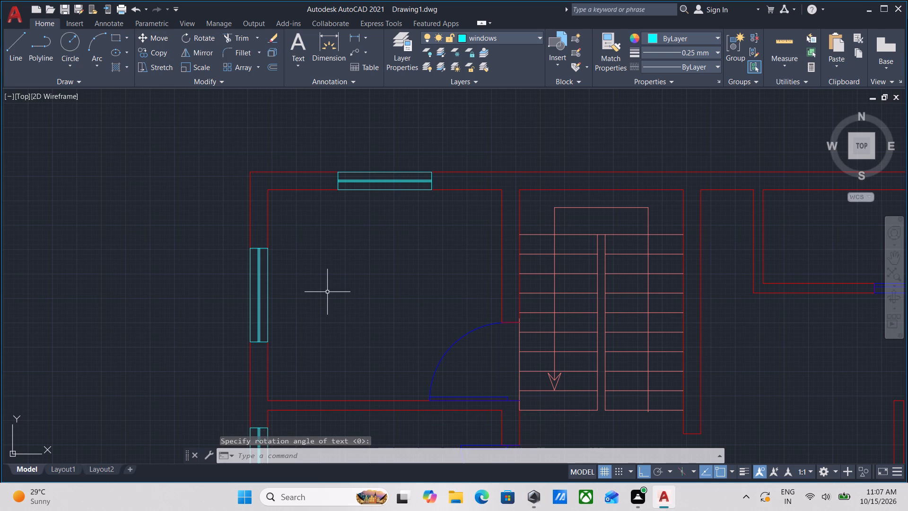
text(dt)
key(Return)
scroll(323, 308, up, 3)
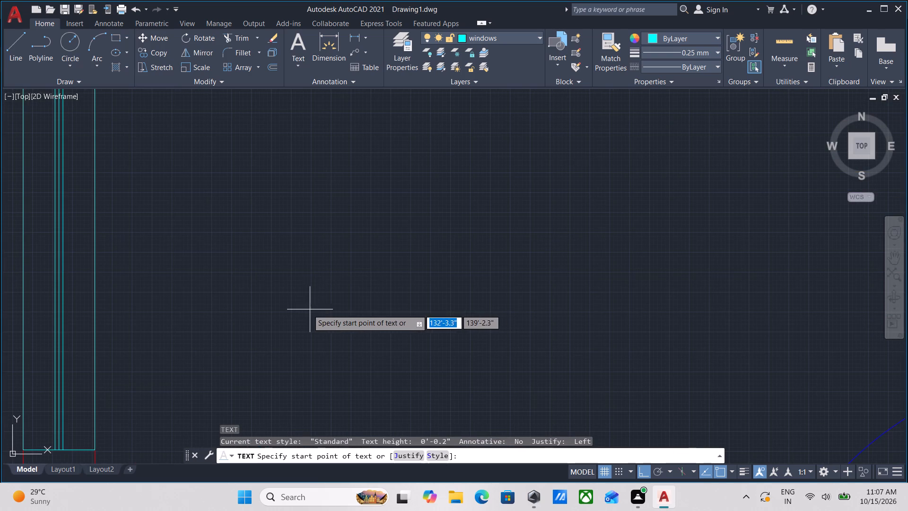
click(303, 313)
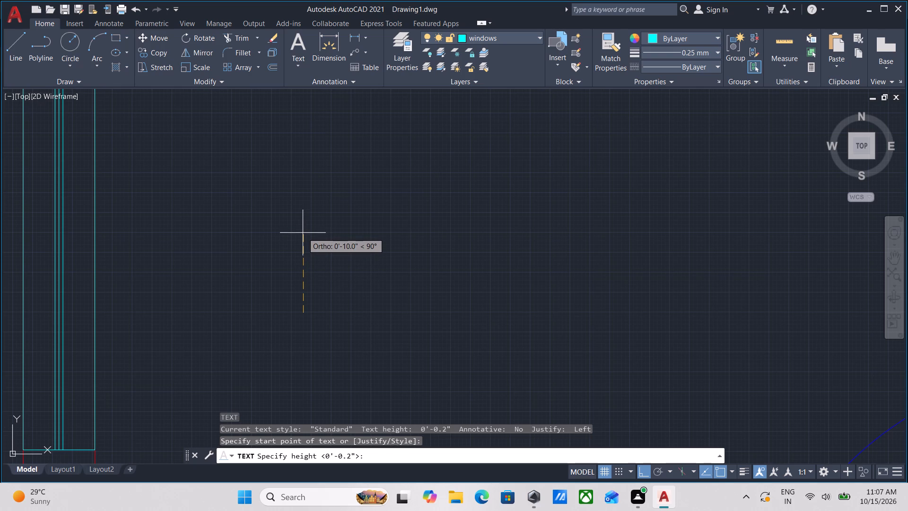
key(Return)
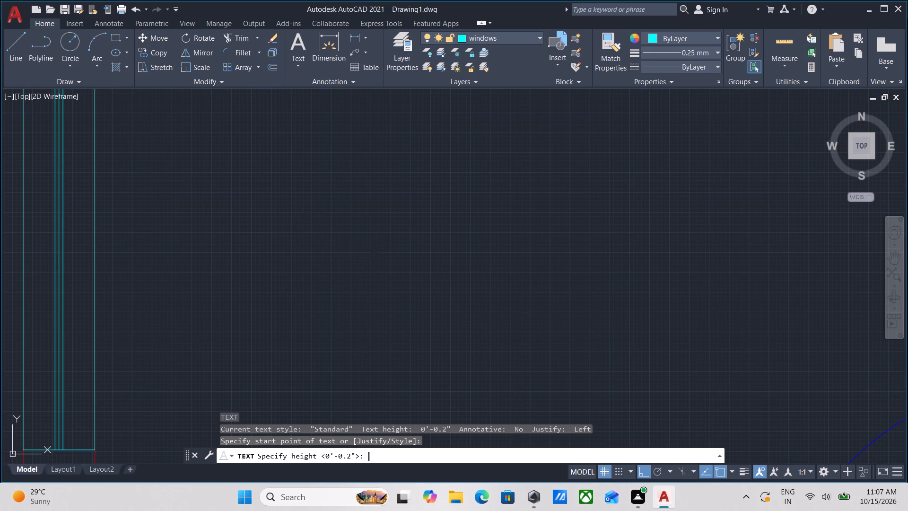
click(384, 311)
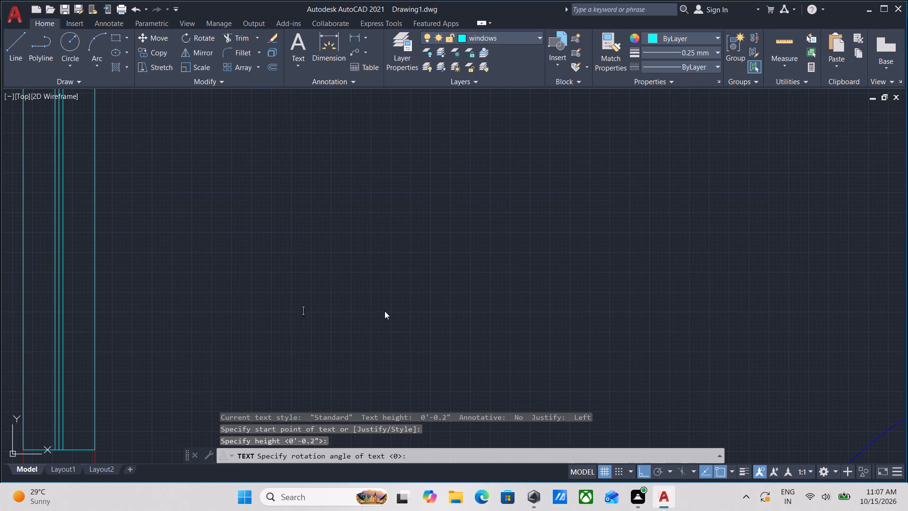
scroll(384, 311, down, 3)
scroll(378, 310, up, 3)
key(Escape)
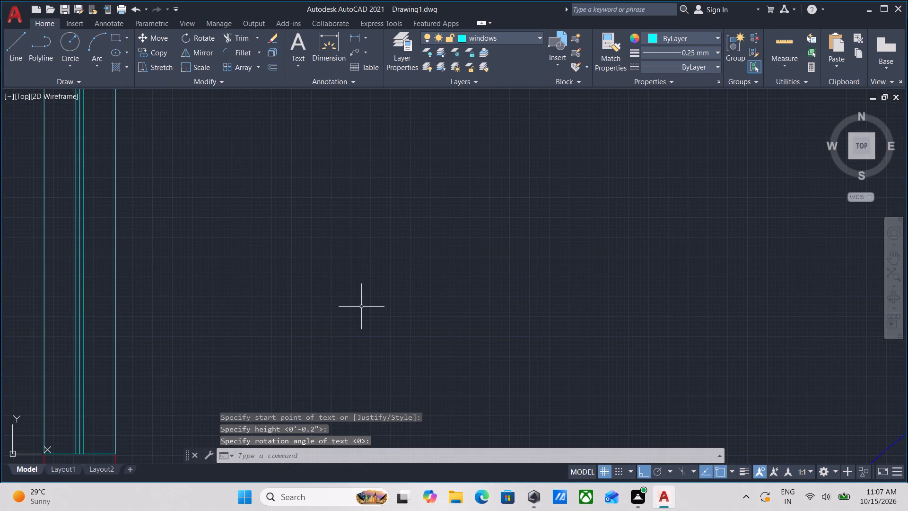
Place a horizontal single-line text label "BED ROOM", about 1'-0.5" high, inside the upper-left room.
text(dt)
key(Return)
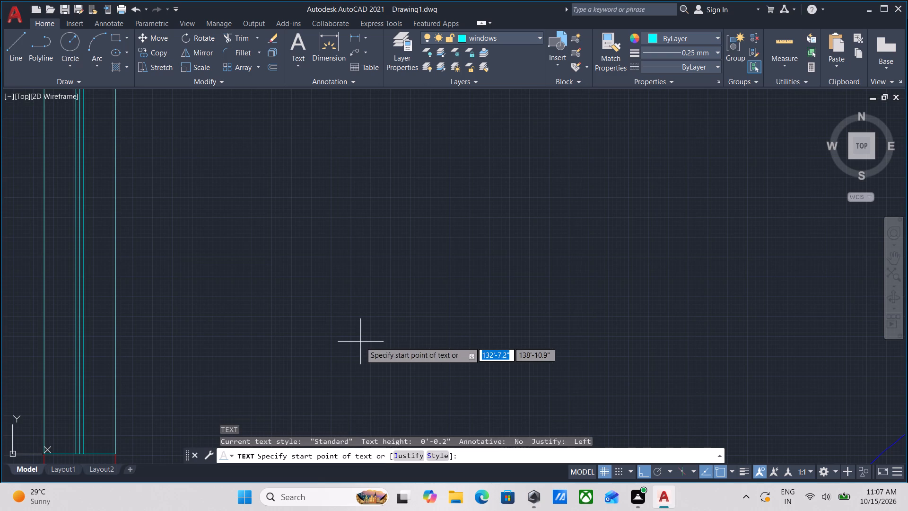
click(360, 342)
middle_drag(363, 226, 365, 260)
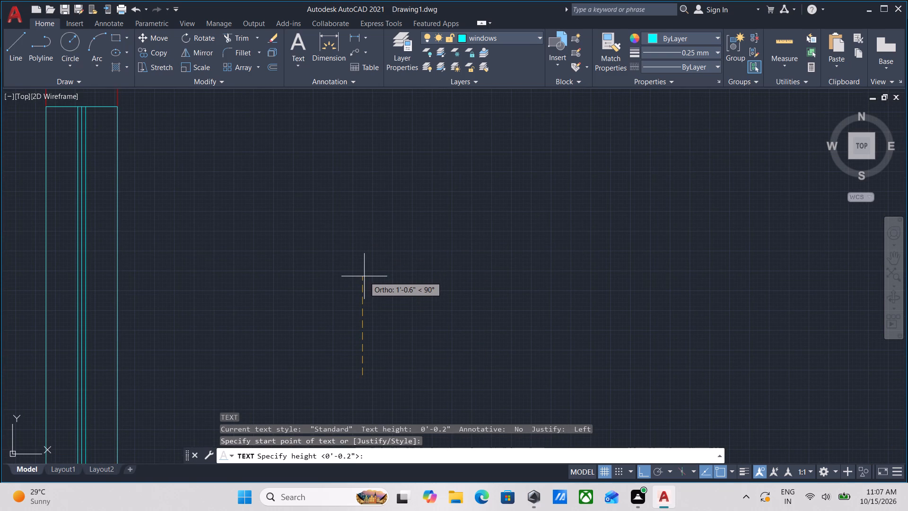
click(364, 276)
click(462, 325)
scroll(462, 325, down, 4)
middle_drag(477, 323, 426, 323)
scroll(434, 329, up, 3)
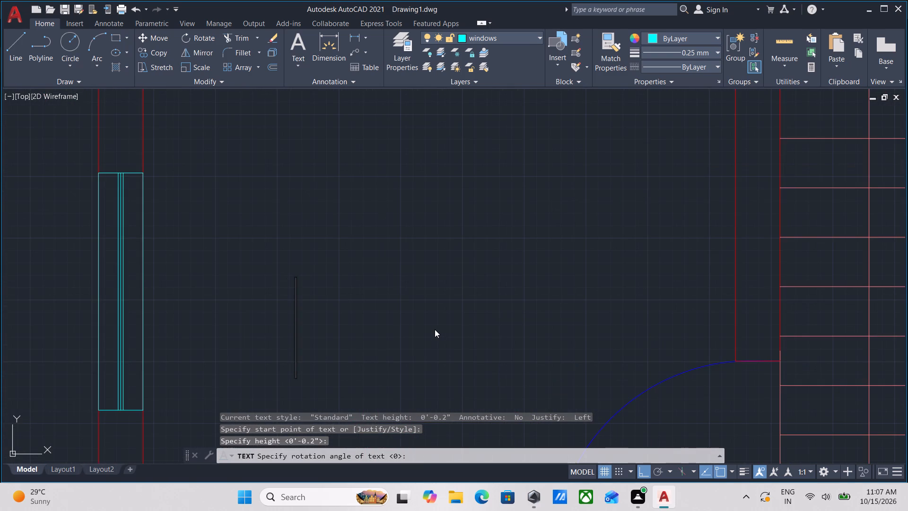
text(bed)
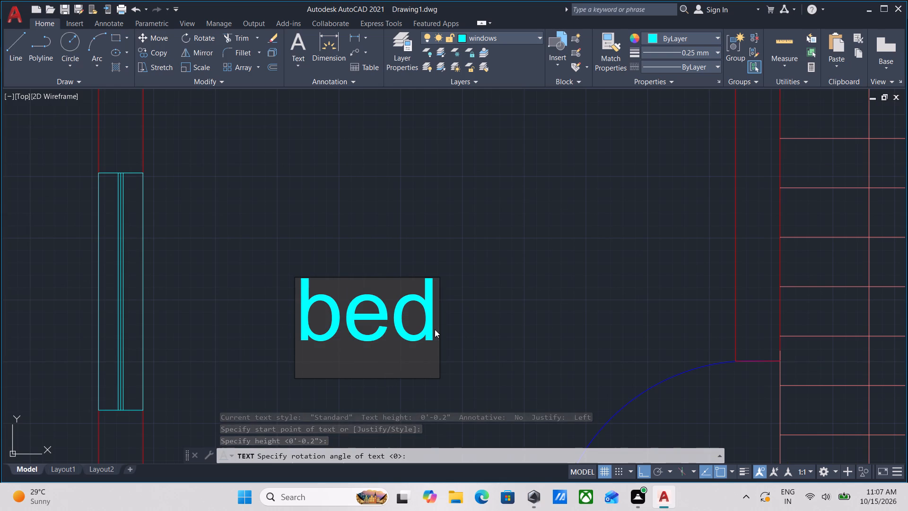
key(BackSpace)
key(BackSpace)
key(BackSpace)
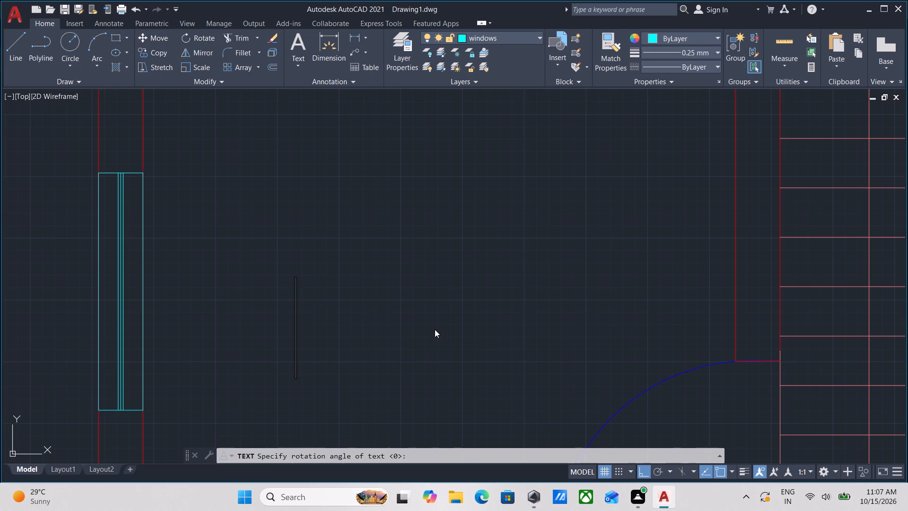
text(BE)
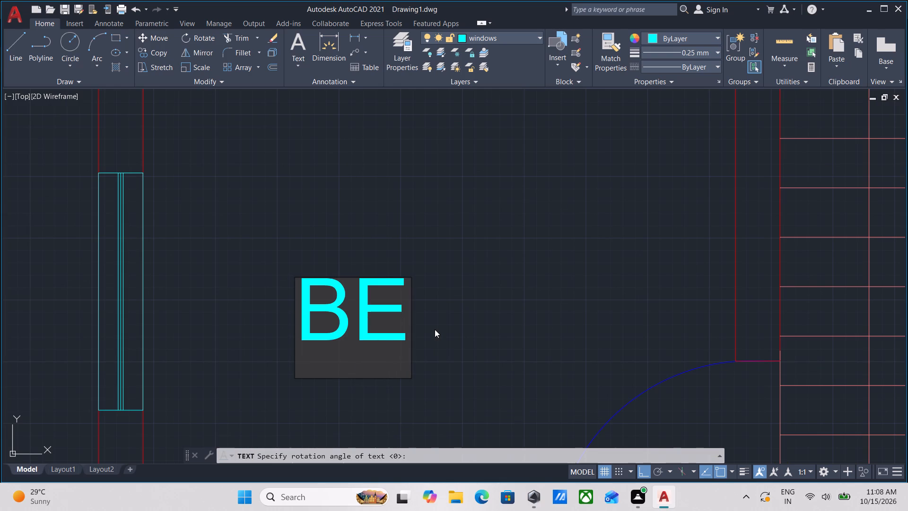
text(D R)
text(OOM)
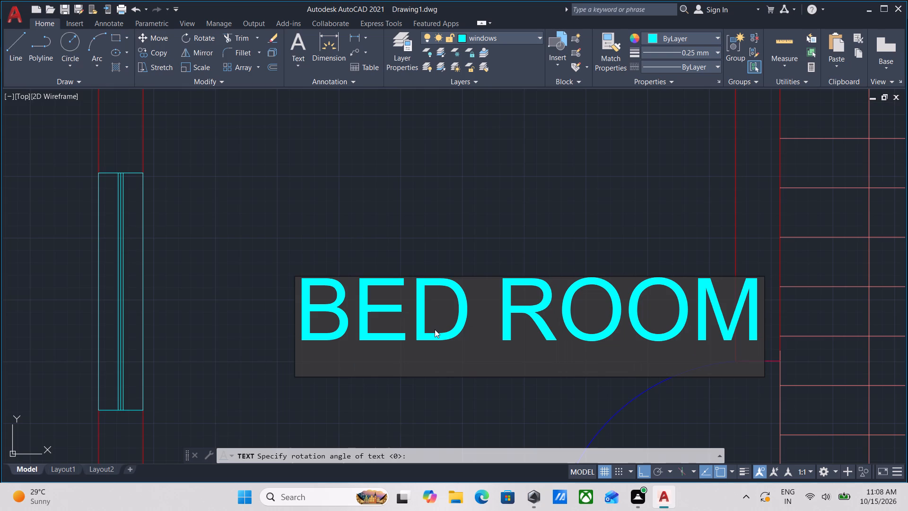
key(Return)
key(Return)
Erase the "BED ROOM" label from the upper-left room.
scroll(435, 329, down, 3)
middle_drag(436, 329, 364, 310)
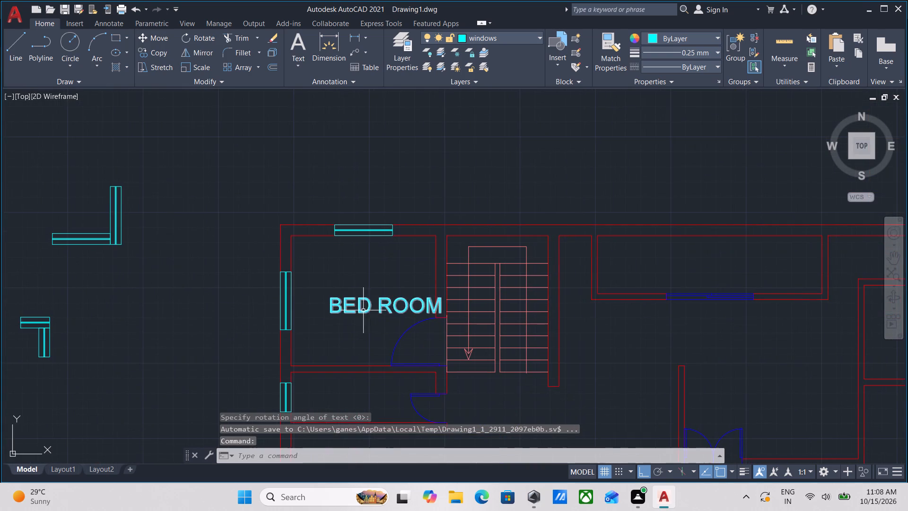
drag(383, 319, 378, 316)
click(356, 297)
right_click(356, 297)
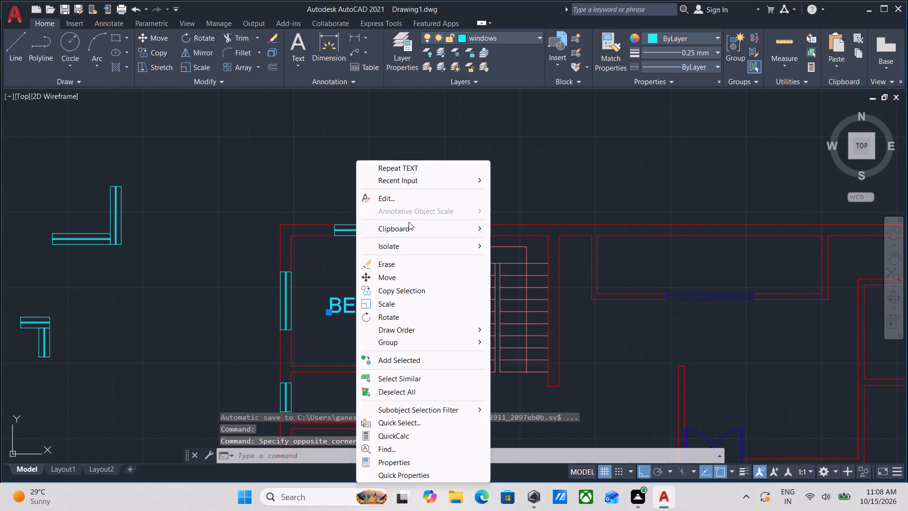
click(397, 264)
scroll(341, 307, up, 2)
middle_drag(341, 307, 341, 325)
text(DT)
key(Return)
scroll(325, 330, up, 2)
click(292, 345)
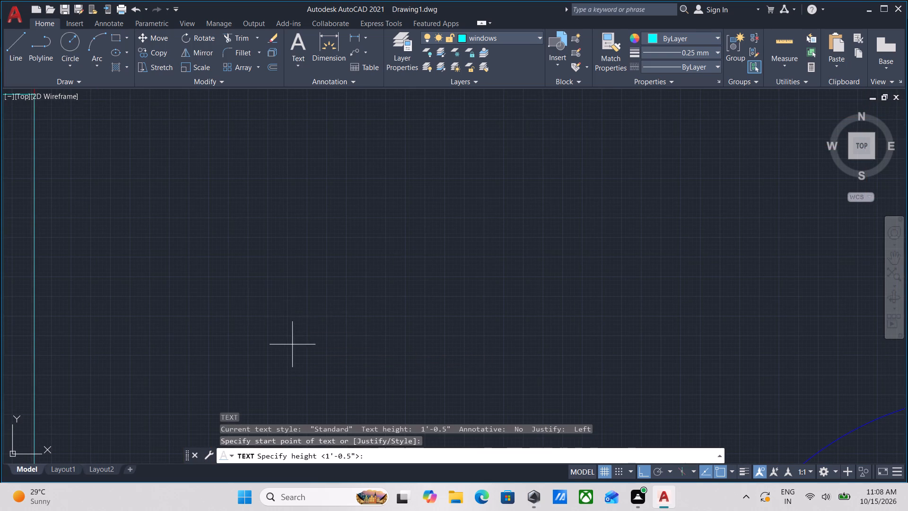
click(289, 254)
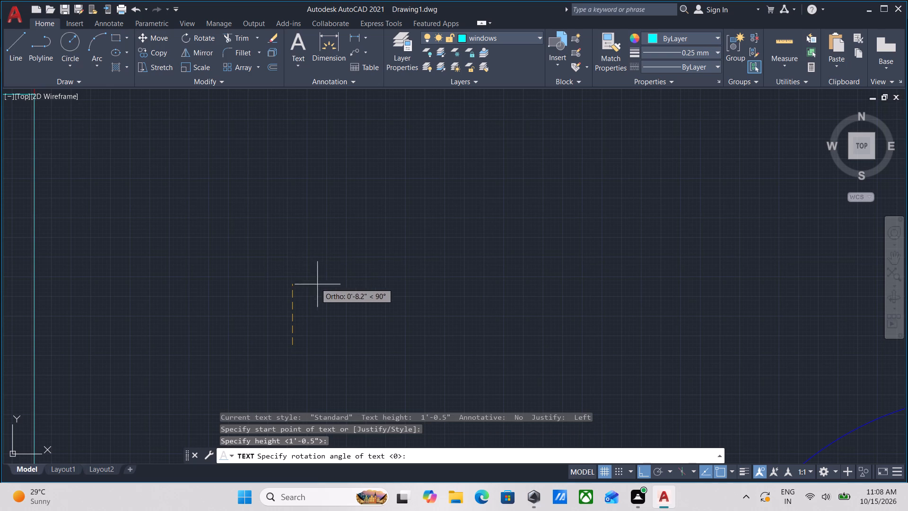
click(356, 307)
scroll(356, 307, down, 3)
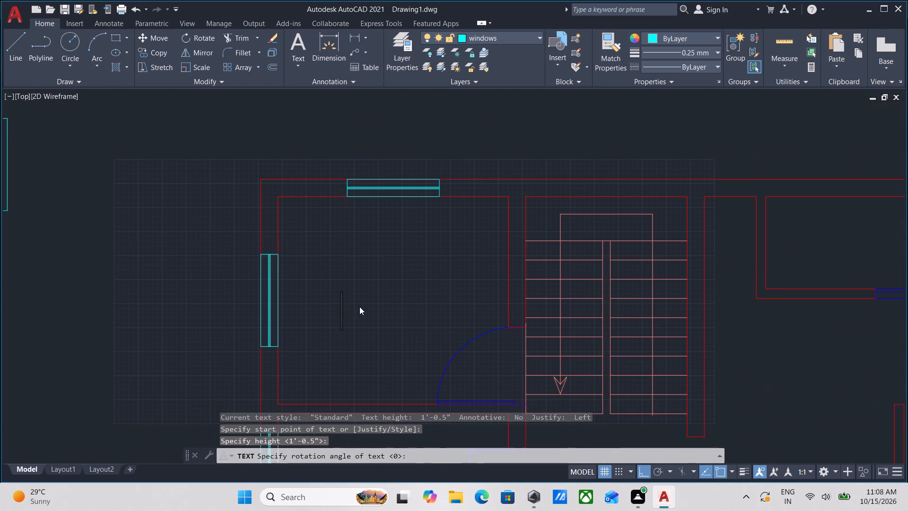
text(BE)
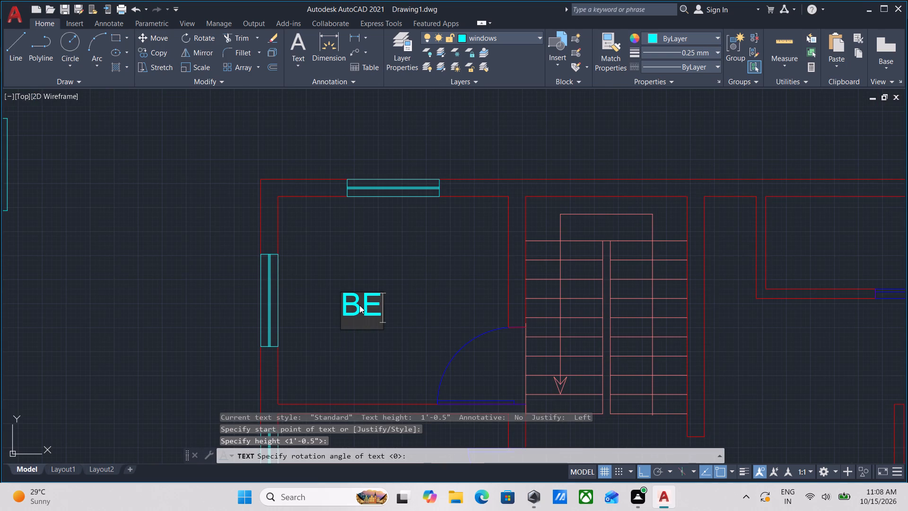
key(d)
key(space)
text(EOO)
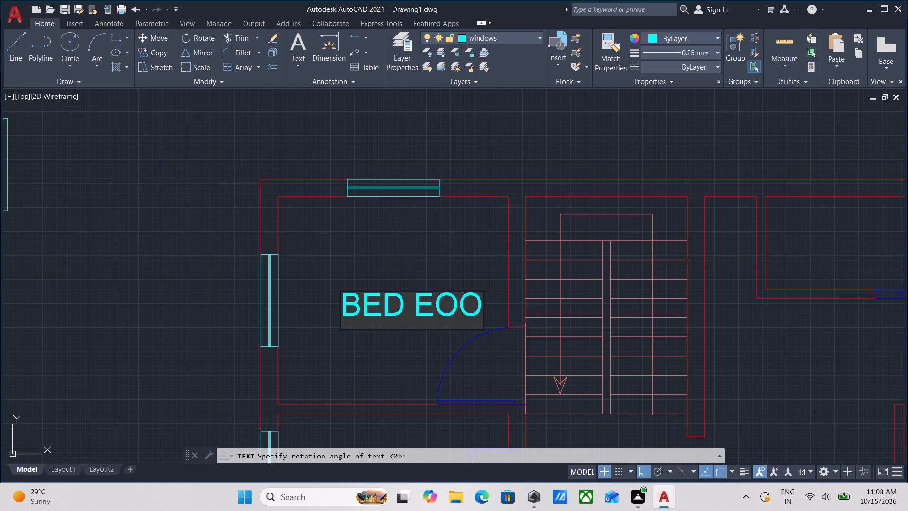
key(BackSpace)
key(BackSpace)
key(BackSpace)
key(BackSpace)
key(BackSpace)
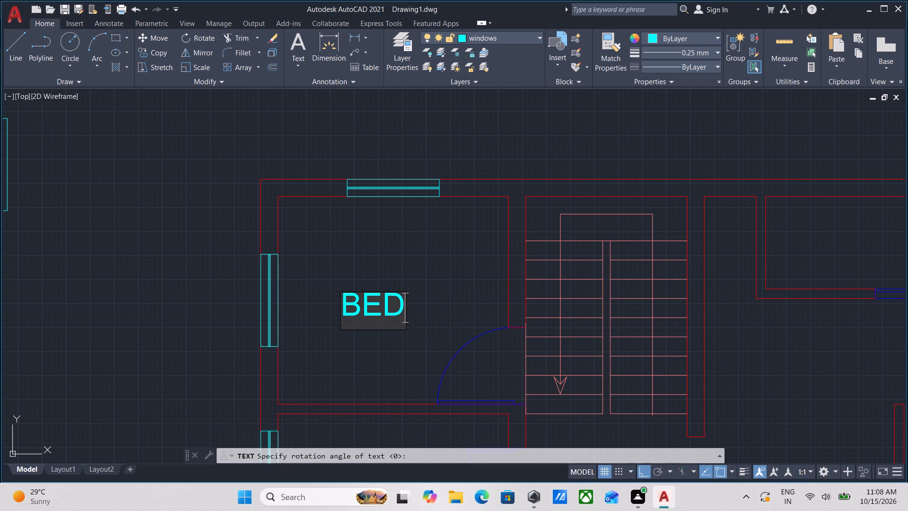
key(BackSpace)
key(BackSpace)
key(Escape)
Start a horizontal single-line text label about 10" high in the upper-left room, beside its left window, with the first line "BED ROOM".
scroll(338, 299, up, 2)
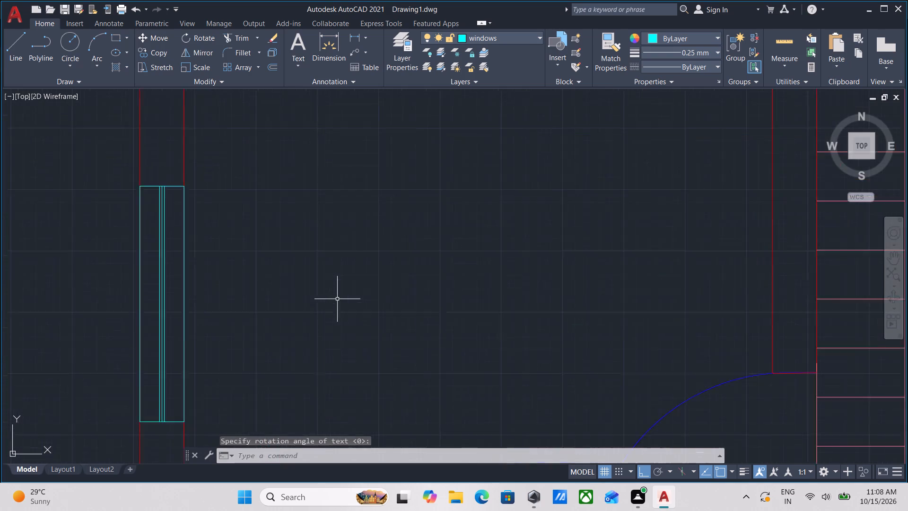
scroll(337, 299, up, 1)
scroll(349, 287, down, 1)
middle_drag(349, 287, 342, 345)
text(DT)
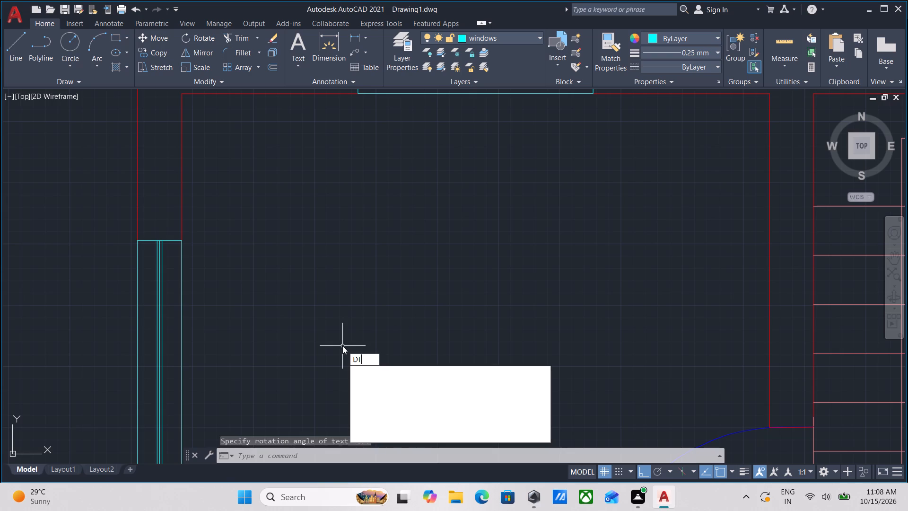
key(Return)
click(250, 325)
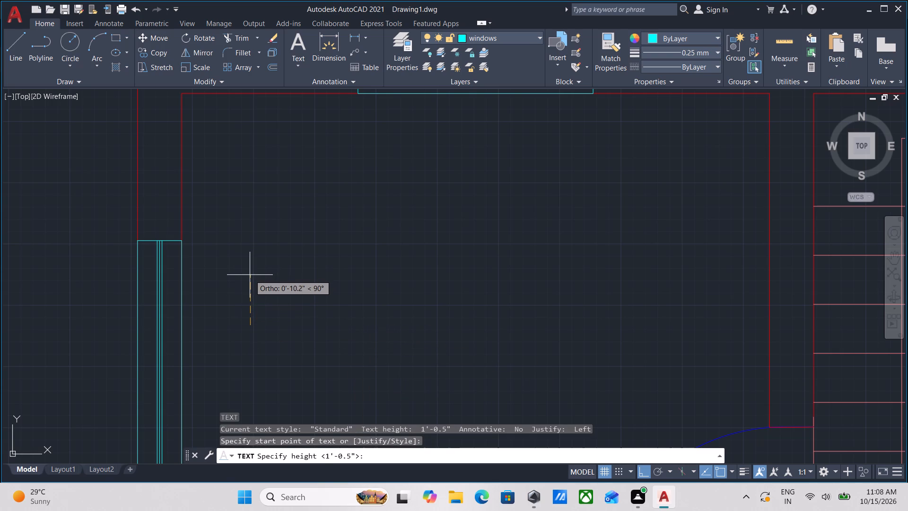
click(249, 274)
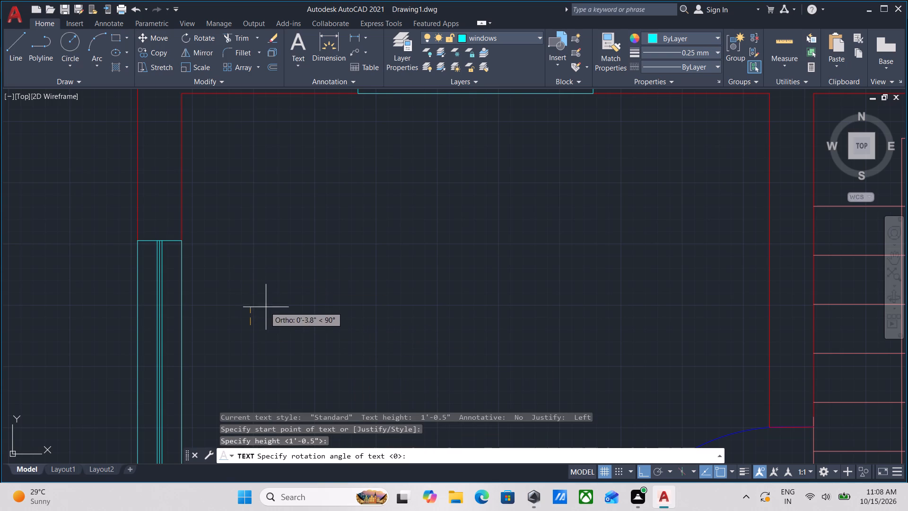
click(299, 313)
scroll(299, 313, down, 2)
scroll(299, 313, up, 1)
scroll(299, 313, down, 2)
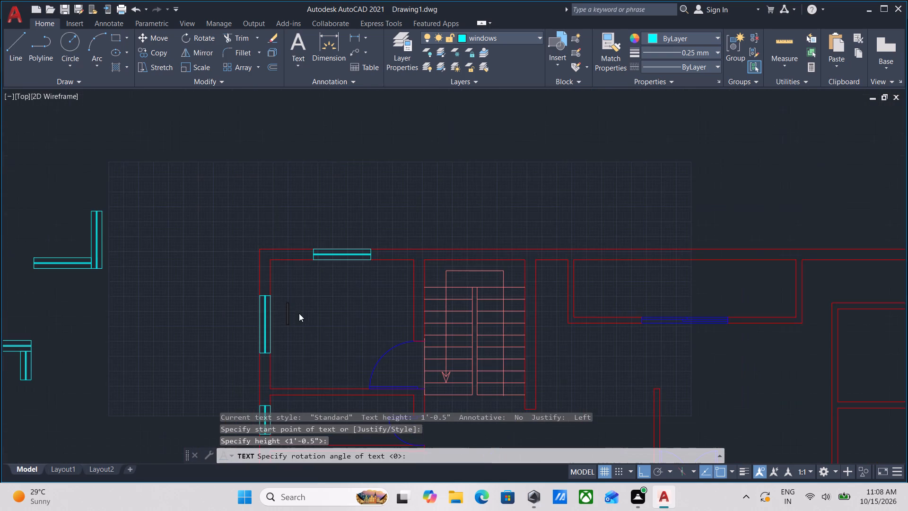
middle_drag(300, 313, 289, 246)
scroll(318, 268, down, 1)
middle_drag(318, 267, 313, 254)
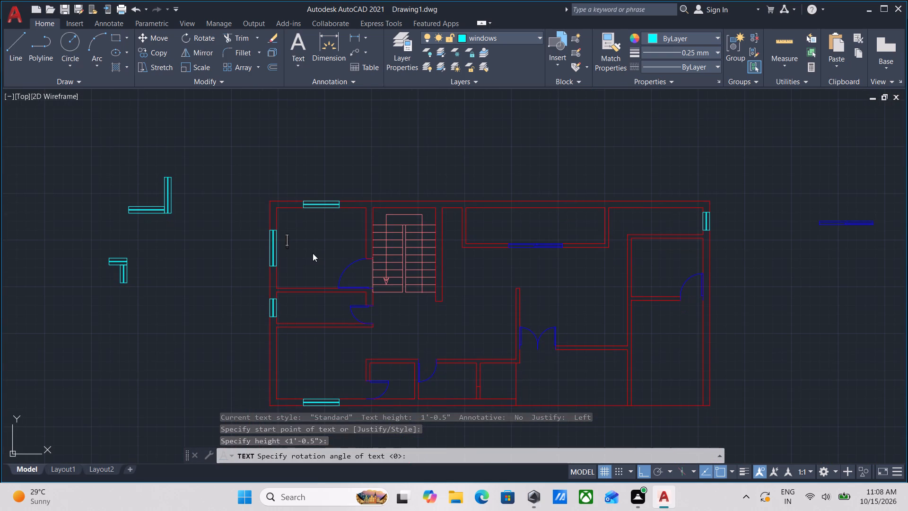
scroll(313, 253, up, 2)
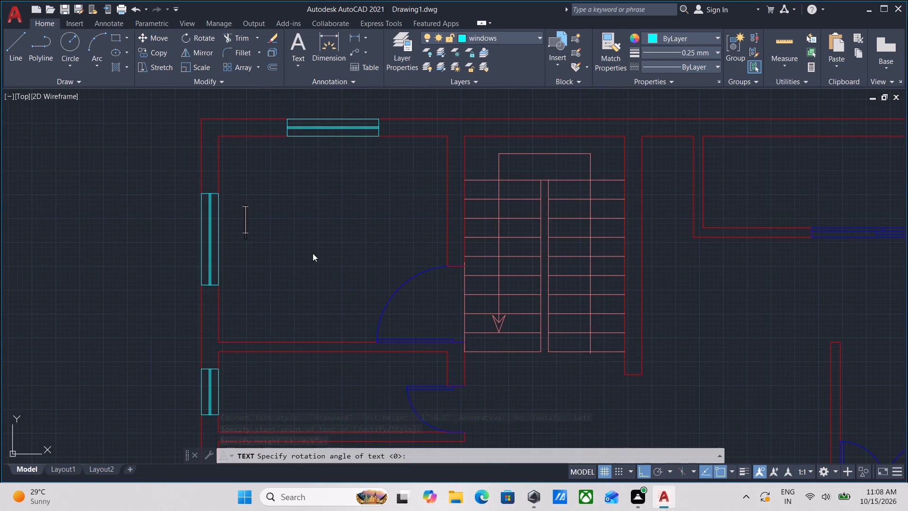
text(BED)
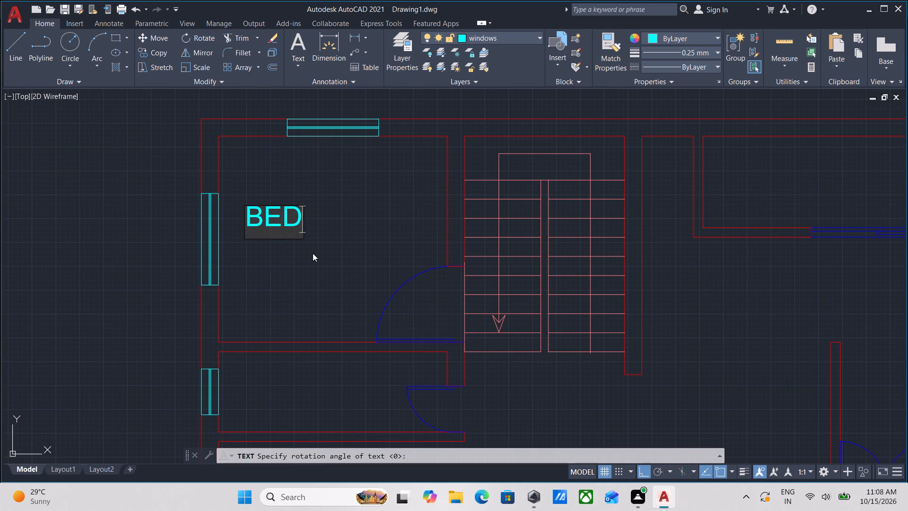
key(space)
text(ROOM)
key(space)
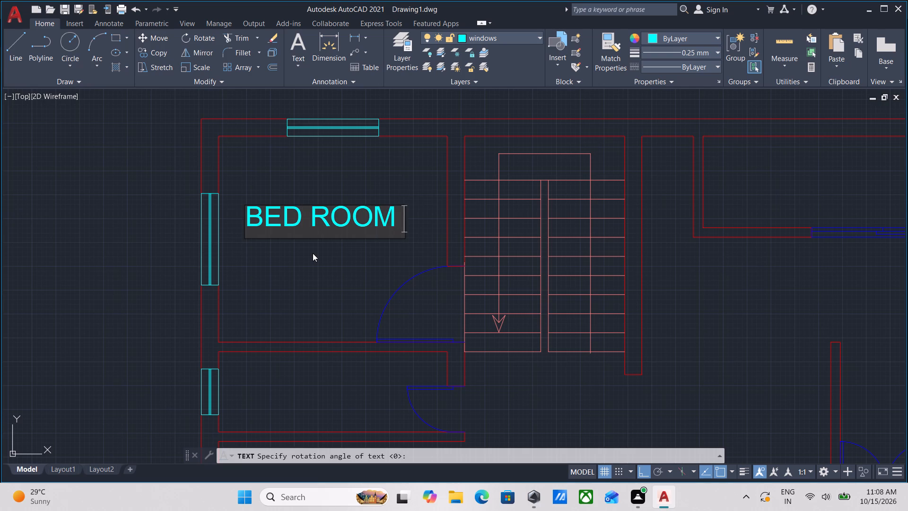
key(Return)
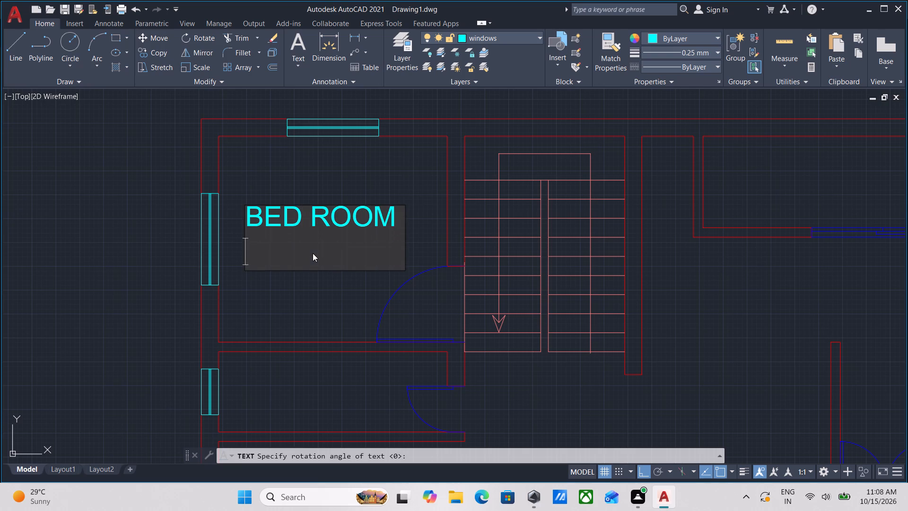
Add the room size 10'0" X 9'0" as a second line below "BED ROOM" and finish the label.
key(space)
text(10)
key(apostrophe)
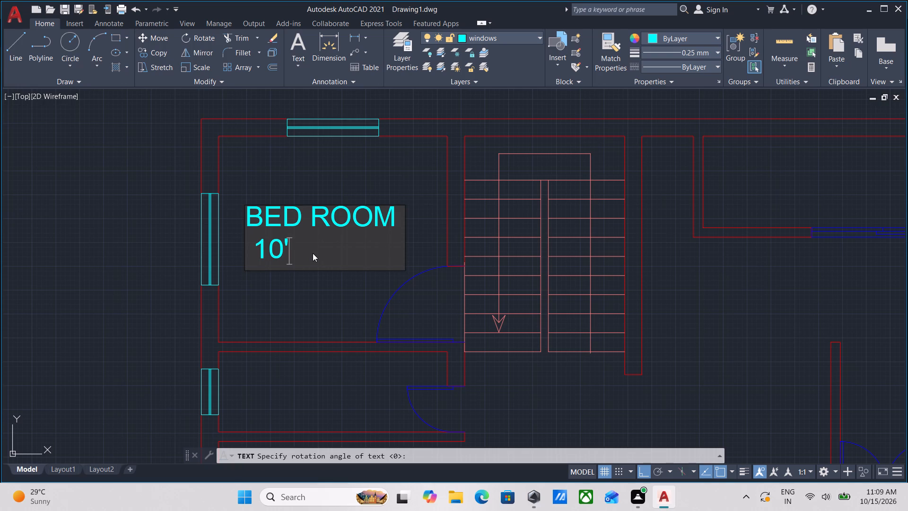
key(0)
key(shift+quotedbl)
key(space)
text(X)
key(space)
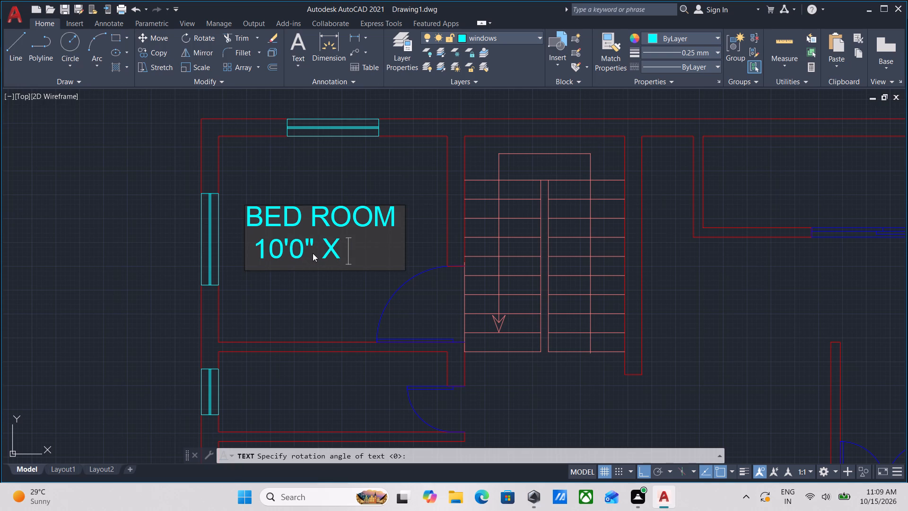
text(9'0)
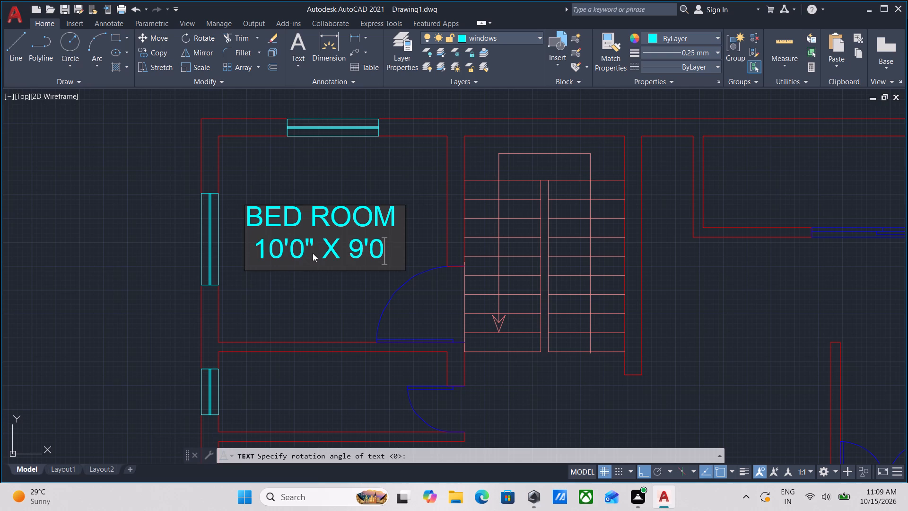
key(shift+quotedbl)
key(Return)
key(Return)
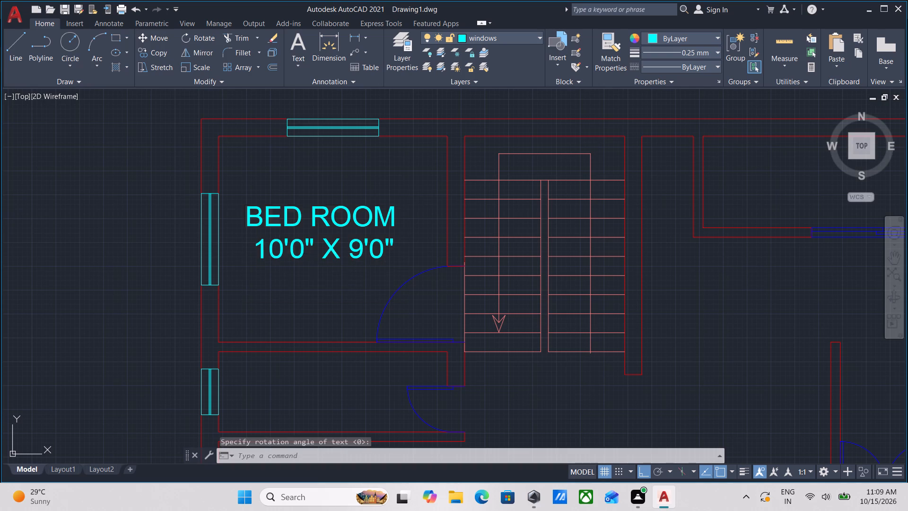
Copy the two-line "BED ROOM" and "10'0" X 9'0"" label straight down about 7'-0" into the room below.
click(321, 263)
click(283, 204)
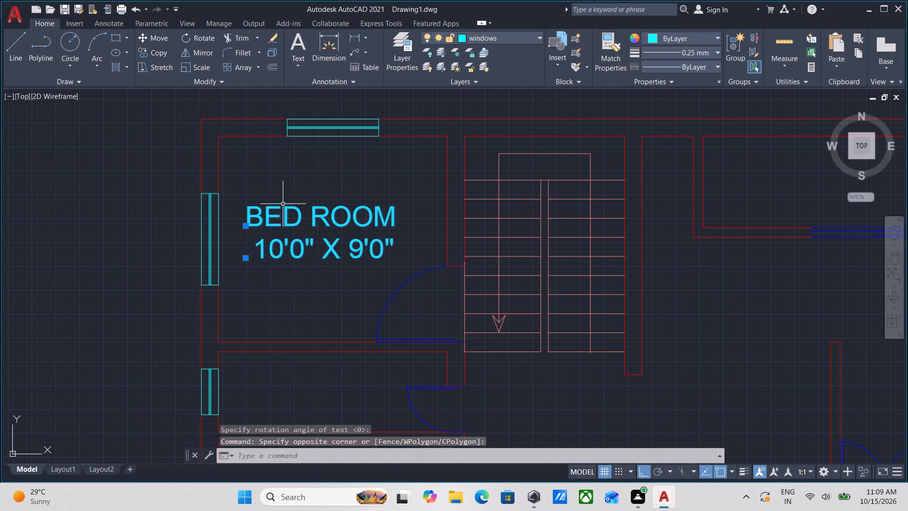
scroll(293, 253, up, 2)
middle_drag(293, 253, 297, 289)
text(CO)
key(Return)
click(182, 217)
scroll(210, 309, down, 1)
middle_drag(210, 309, 209, 289)
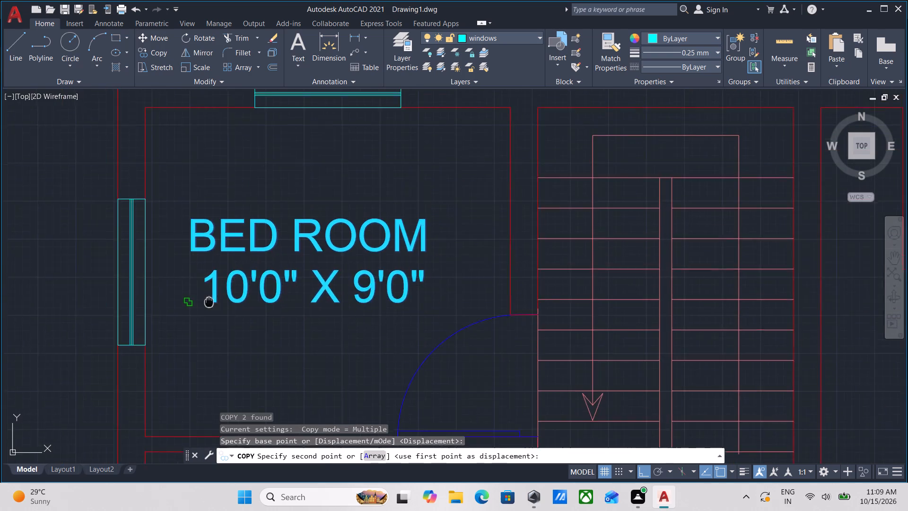
middle_drag(209, 289, 212, 220)
scroll(224, 287, down, 1)
middle_drag(224, 289, 229, 229)
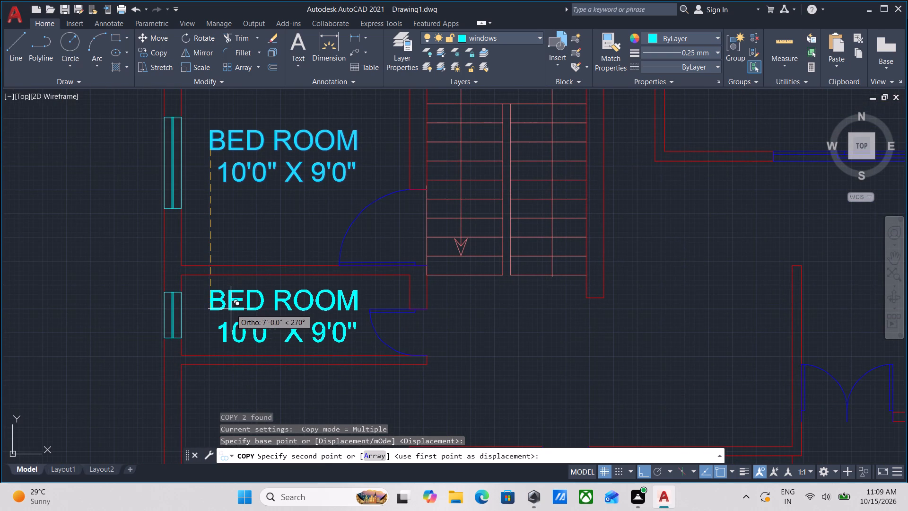
click(231, 309)
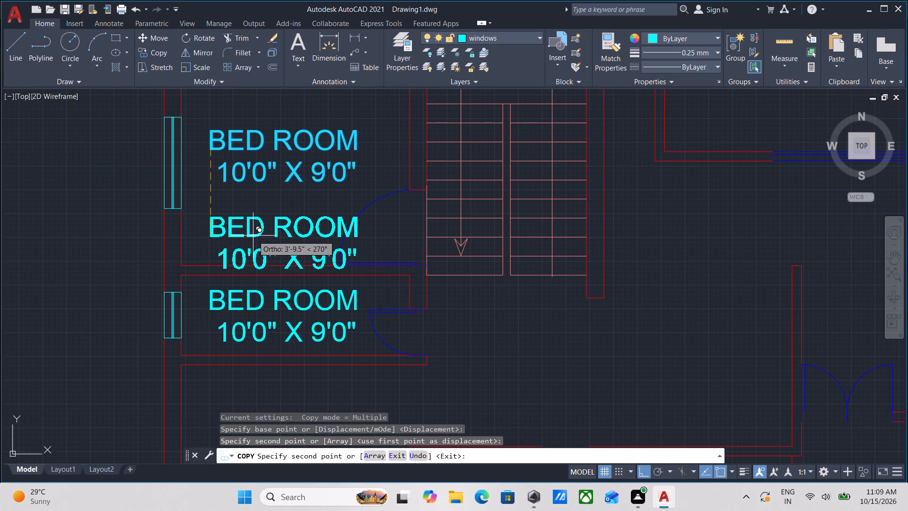
key(Escape)
Change the copied label's first line to "ATTACH BATH".
scroll(266, 309, up, 2)
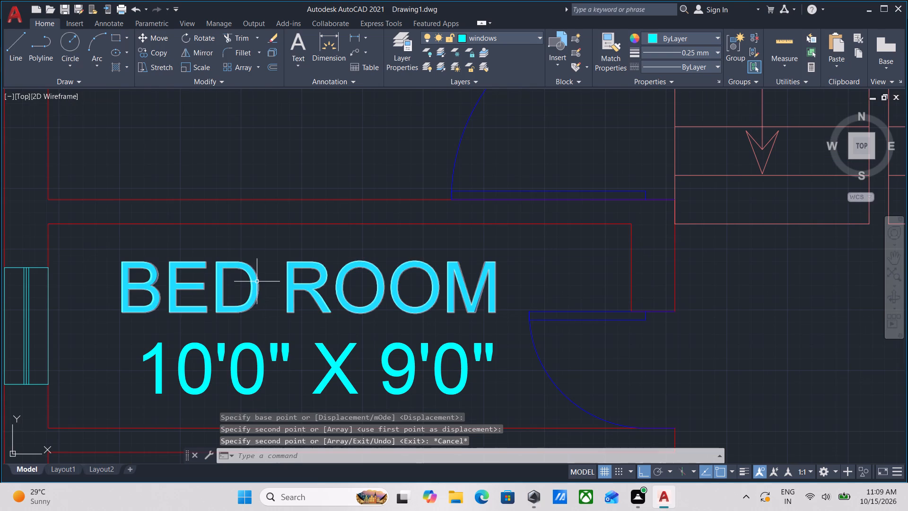
double_click(256, 281)
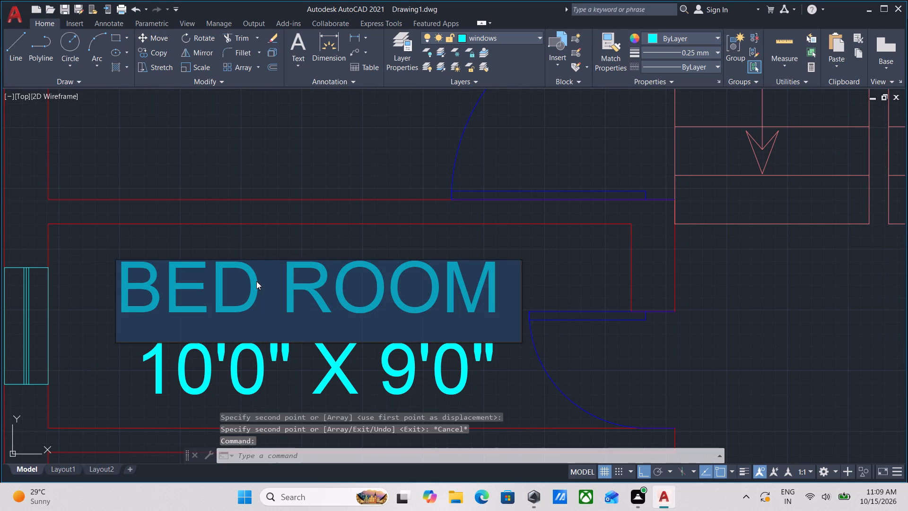
text(ATTA)
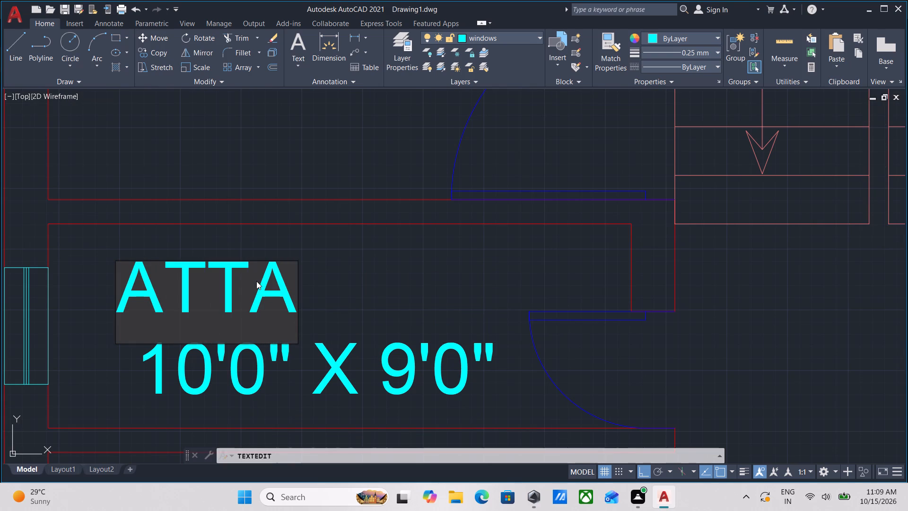
text(CH)
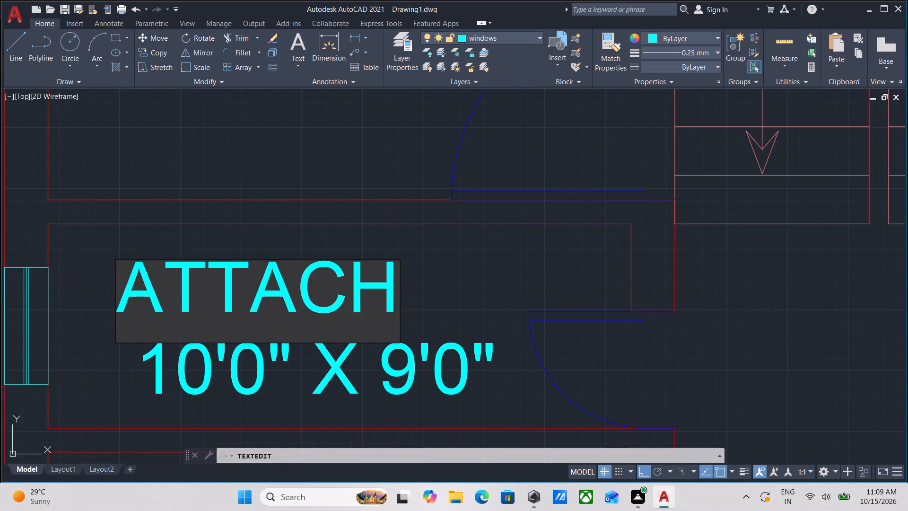
key(space)
text(BATH)
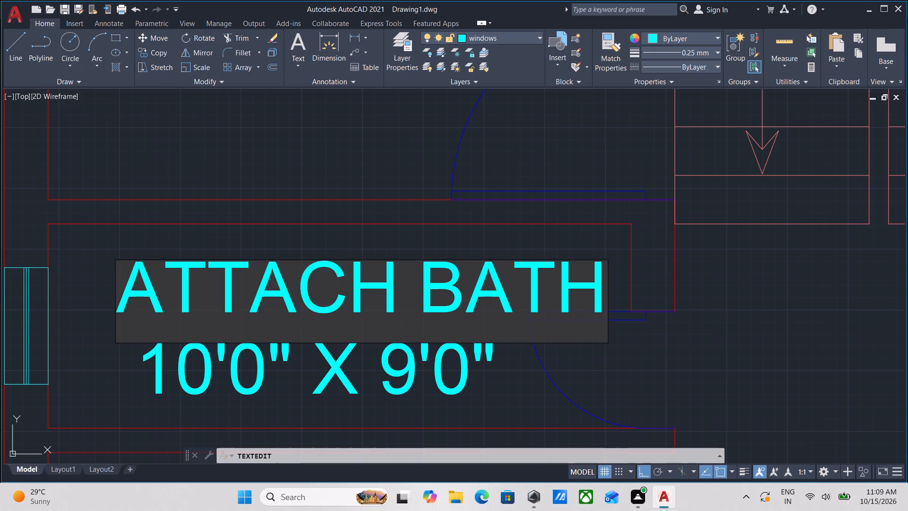
key(Return)
key(Return)
Copy the two-line "ATTACH BATH" label straight down about 6'-8" into the lower-left room.
scroll(314, 305, down, 2)
middle_drag(324, 308, 309, 276)
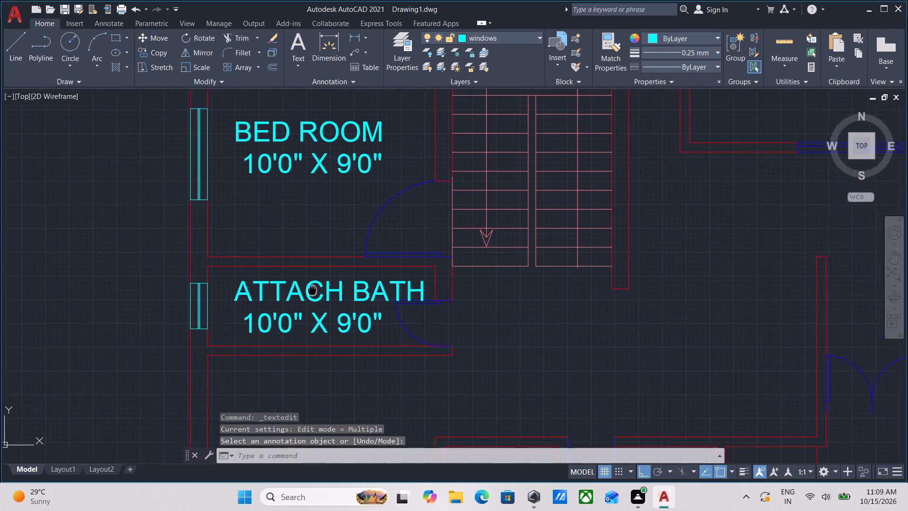
middle_drag(309, 276, 308, 261)
scroll(331, 288, up, 1)
click(305, 301)
click(238, 223)
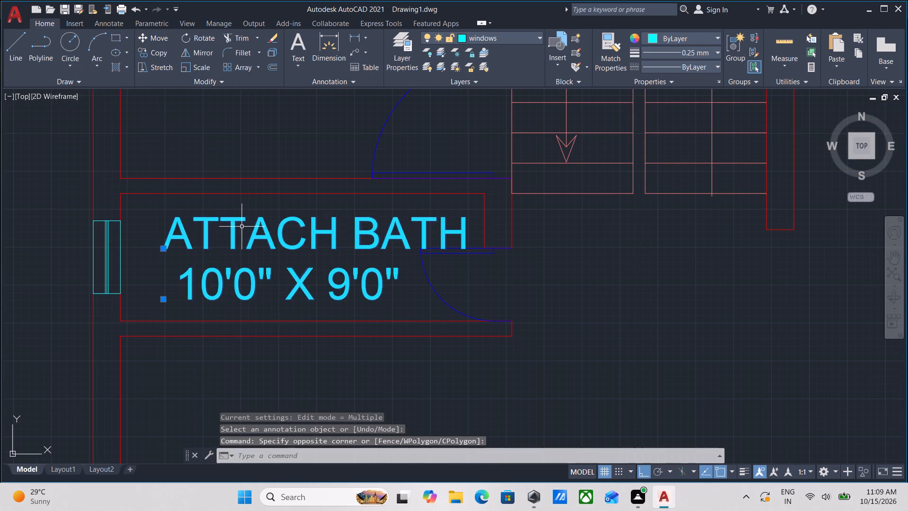
scroll(245, 228, down, 2)
middle_drag(247, 230, 267, 251)
text(CO)
key(Return)
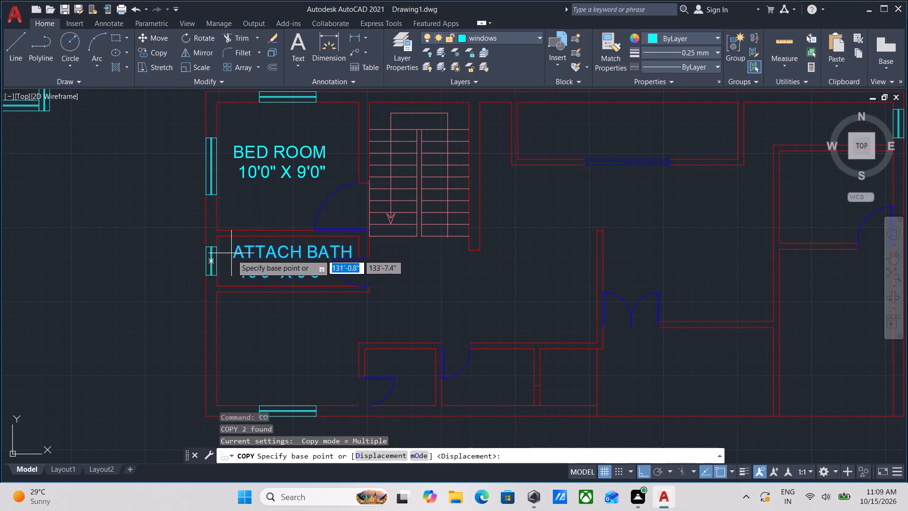
click(235, 255)
middle_drag(236, 343, 237, 310)
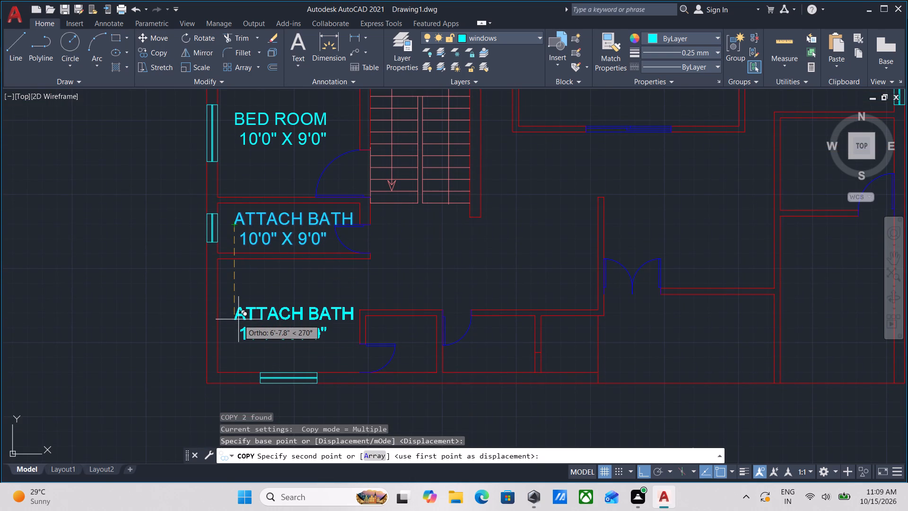
click(238, 319)
key(Escape)
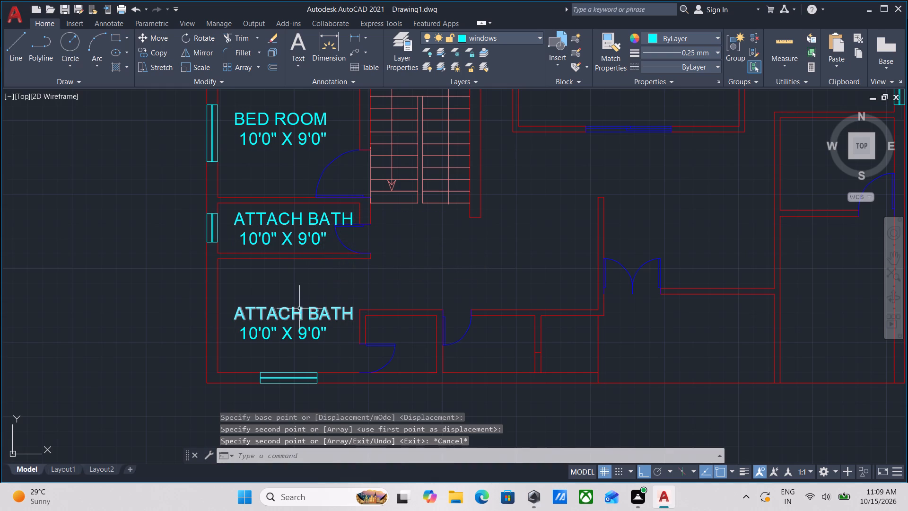
Change the room name in the lower-left room's copied label to "KITCHEN".
click(298, 309)
double_click(284, 310)
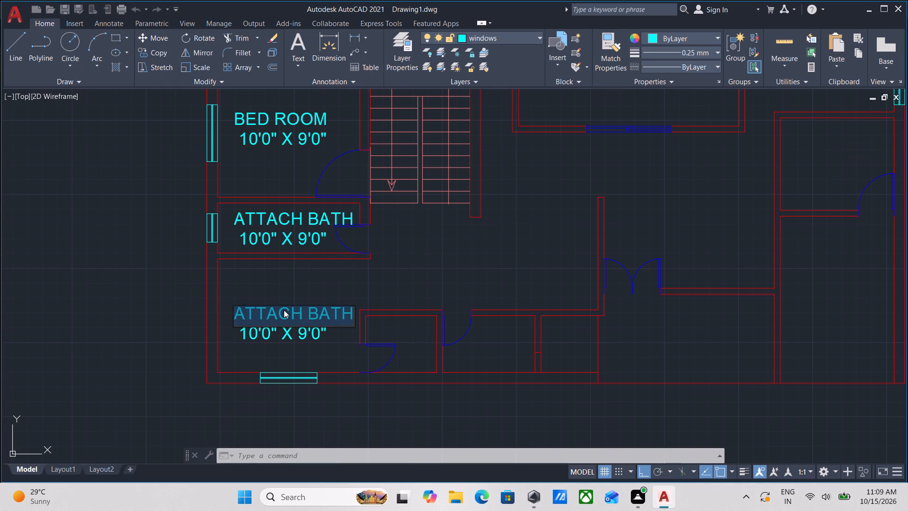
text(KI)
text(TCHEN)
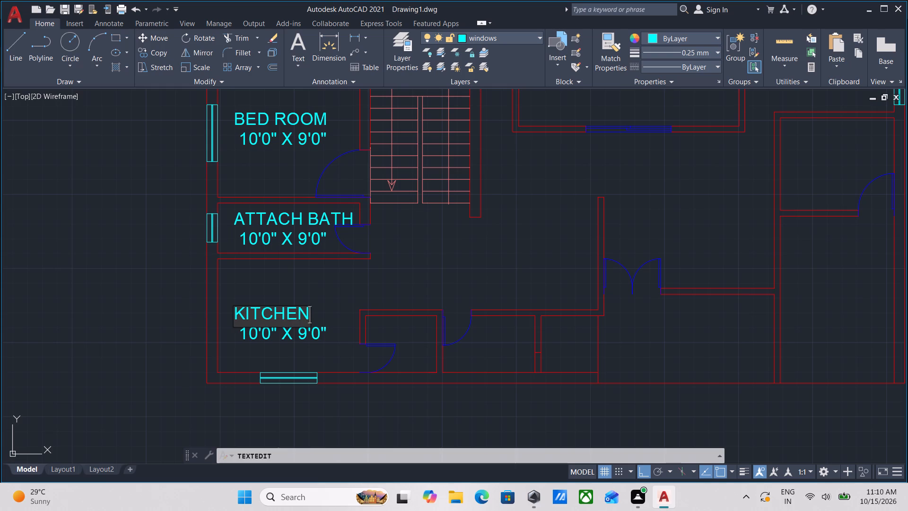
key(Return)
key(Return)
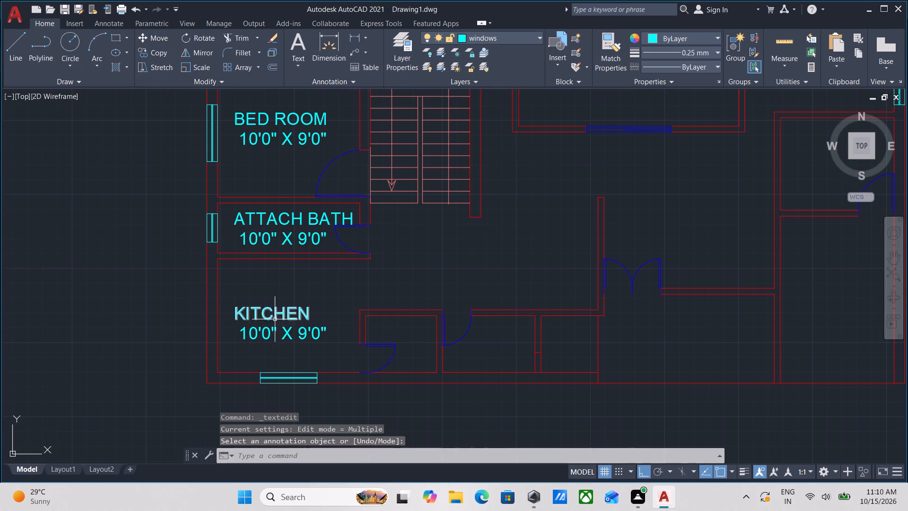
Change the size line below "KITCHEN" to 10'0" X 8'0".
double_click(257, 333)
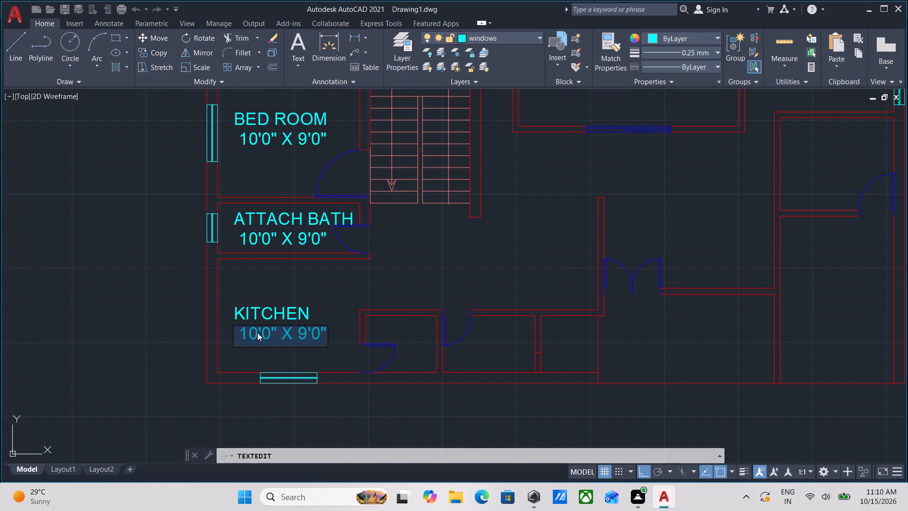
text(10)
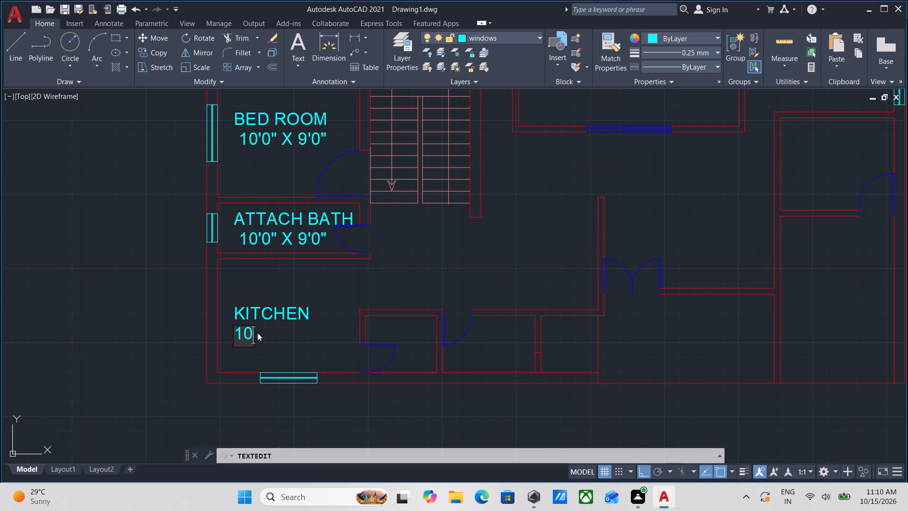
key(apostrophe)
key(0)
key(shift+quotedbl)
key(space)
text(X)
key(space)
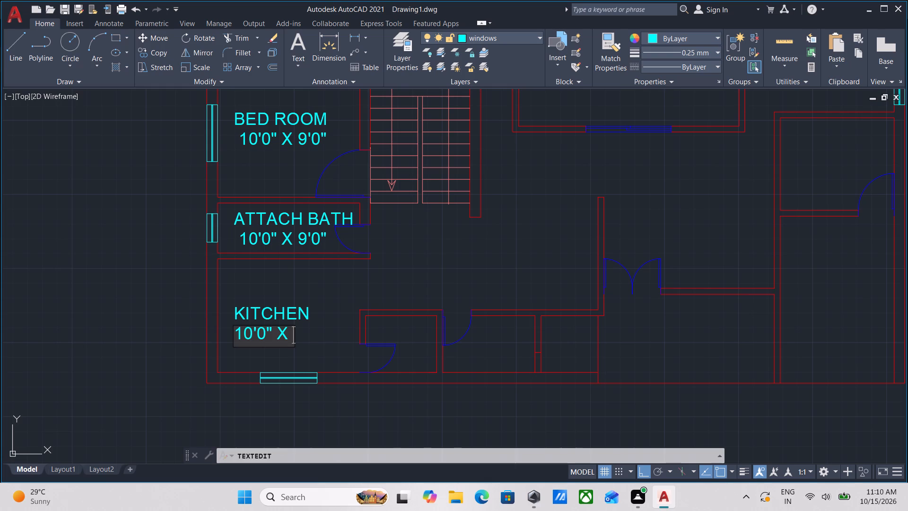
text(8')
key(0)
key(shift+quotedbl)
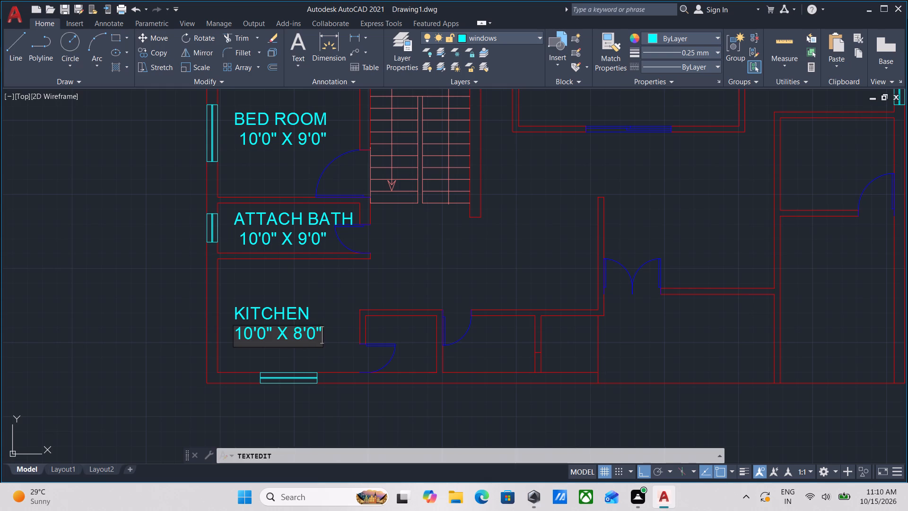
key(Return)
key(Return)
key(Escape)
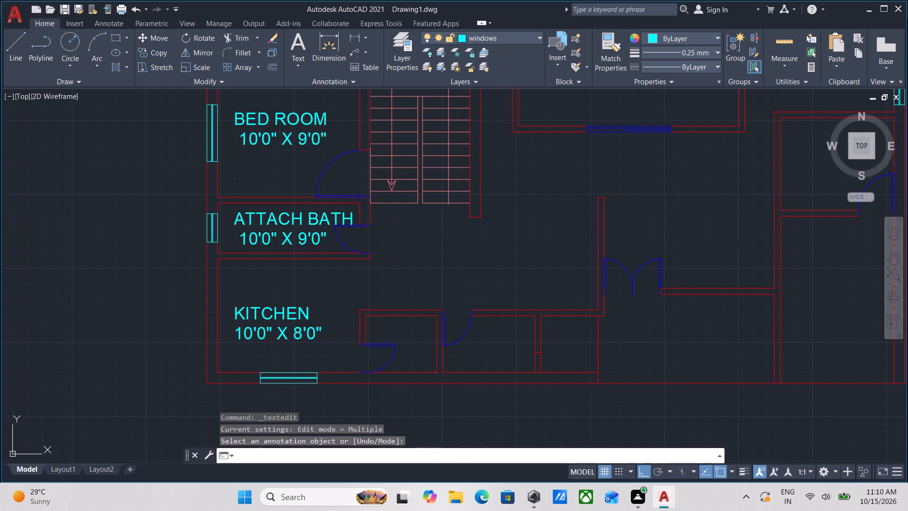
Add the single-line text "STOREROOM", about 6" high with no rotation, in the small room beside the kitchen.
scroll(257, 333, up, 3)
scroll(269, 327, down, 2)
middle_drag(270, 318, 264, 298)
scroll(287, 317, up, 1)
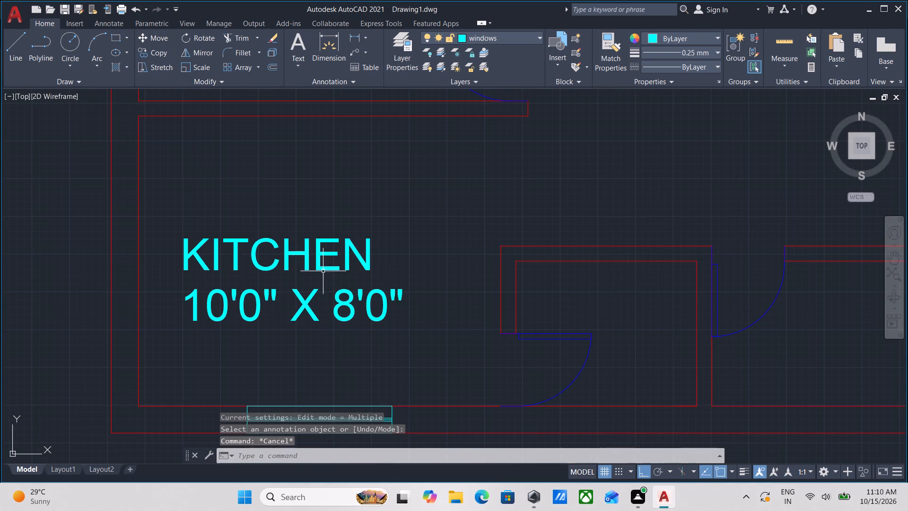
scroll(342, 240, down, 2)
scroll(432, 272, up, 1)
middle_drag(420, 273, 381, 314)
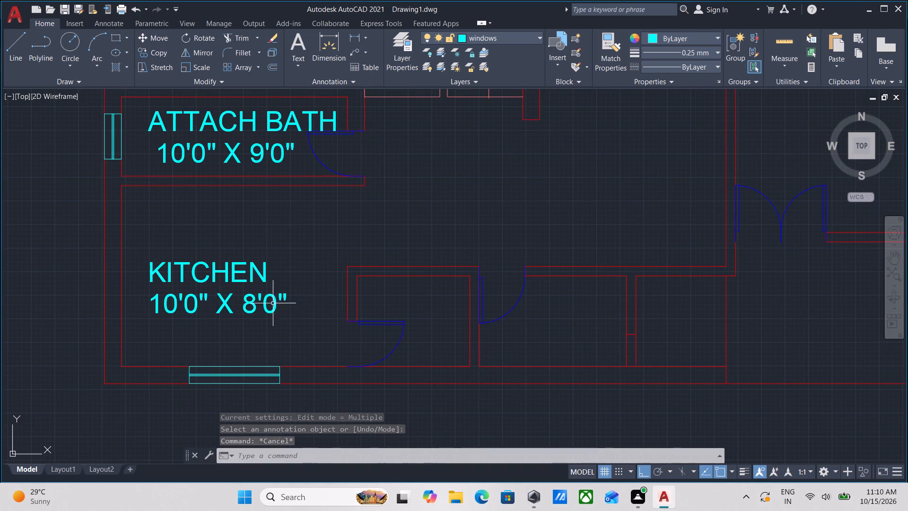
middle_drag(392, 295, 334, 326)
middle_drag(325, 346, 313, 317)
scroll(330, 342, up, 1)
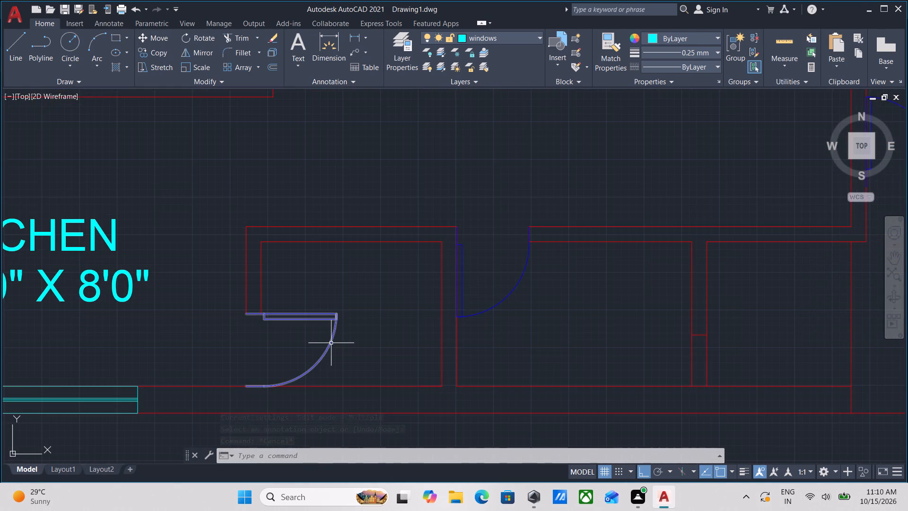
middle_drag(331, 343, 315, 356)
text(DT)
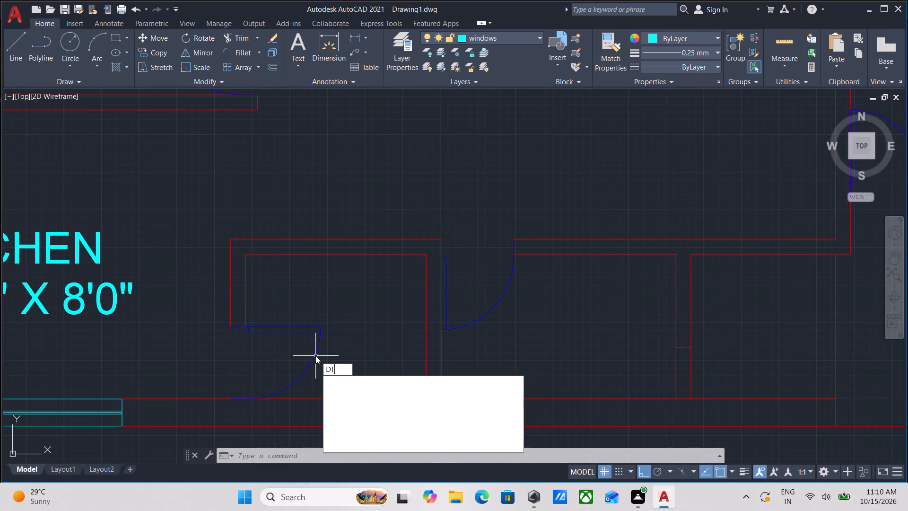
key(Return)
scroll(314, 341, up, 2)
scroll(284, 317, down, 2)
middle_drag(284, 317, 299, 358)
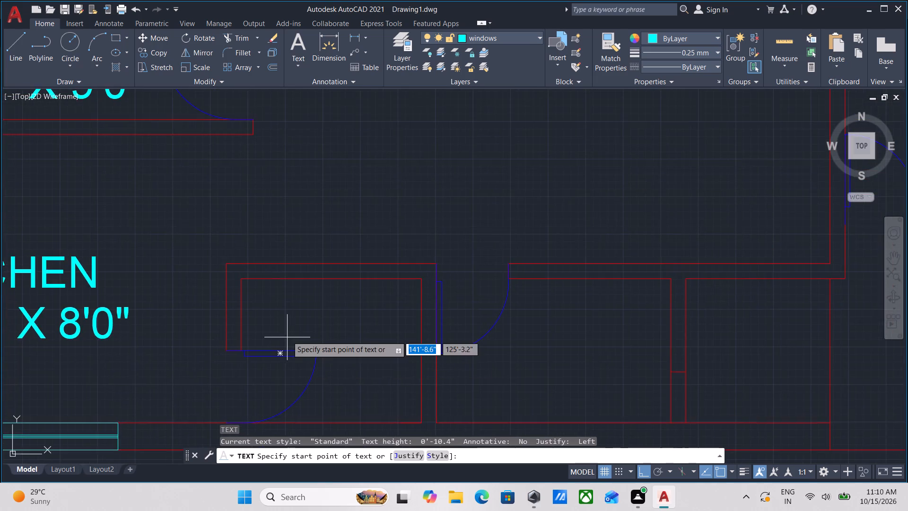
scroll(287, 332, up, 3)
click(267, 352)
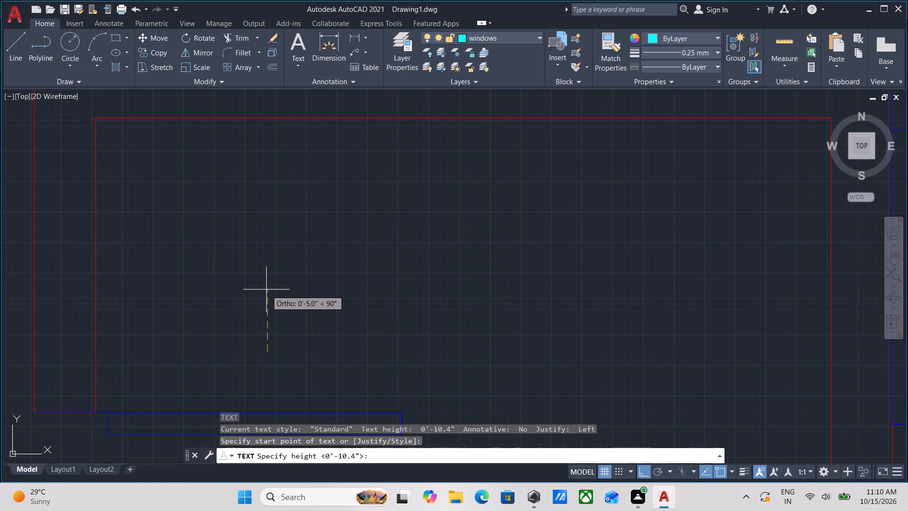
click(266, 281)
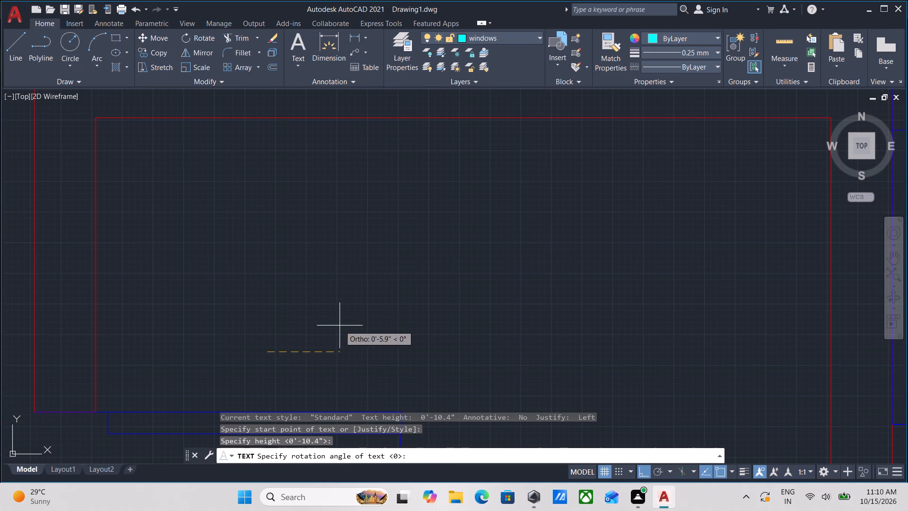
click(340, 326)
scroll(340, 326, down, 4)
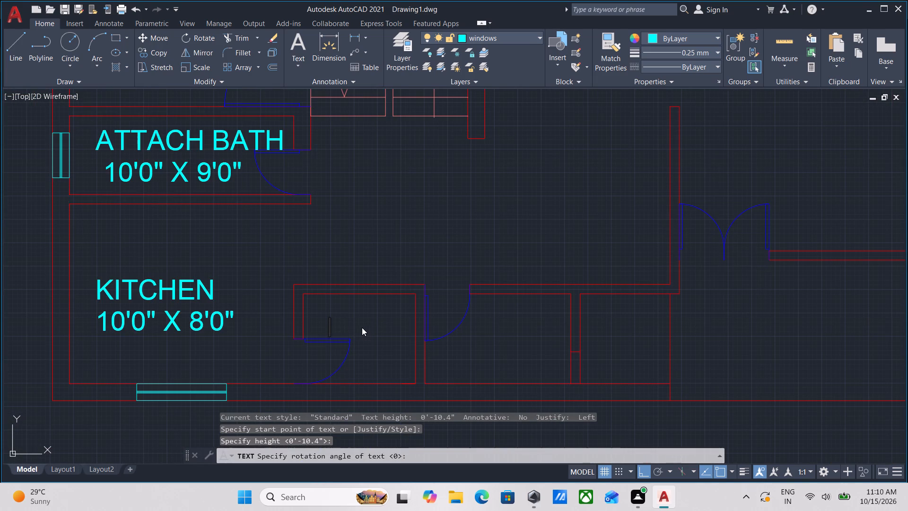
text(STORE)
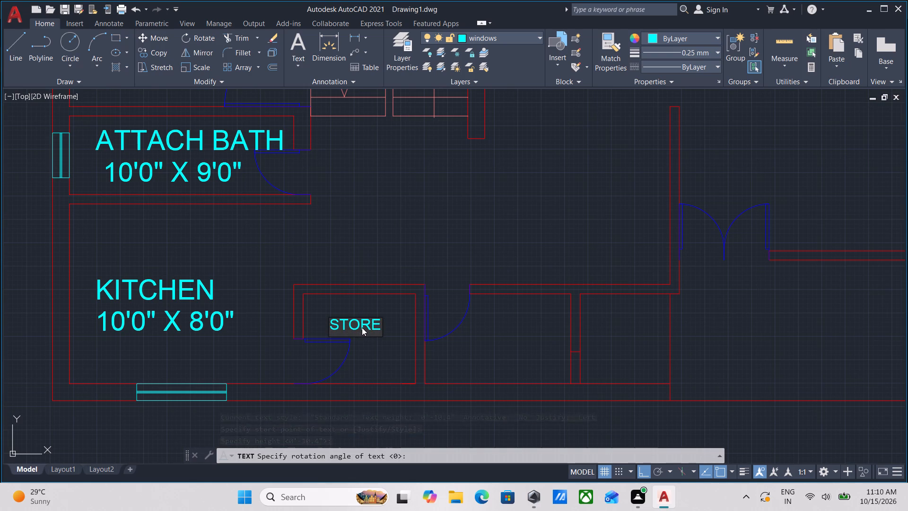
key(r)
text(OO)
key(m)
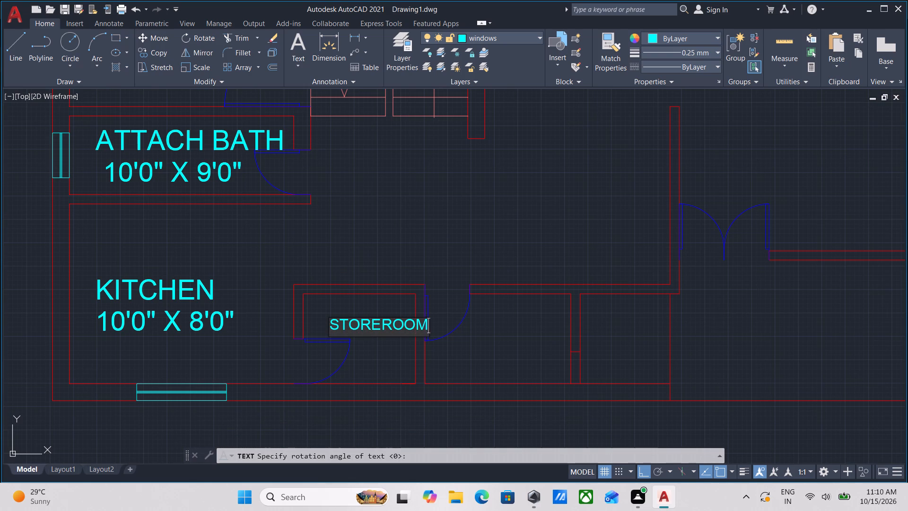
key(Return)
key(Return)
Shift the "STOREROOM" label horizontally to the left so it fits between the small room's walls.
scroll(365, 336, up, 2)
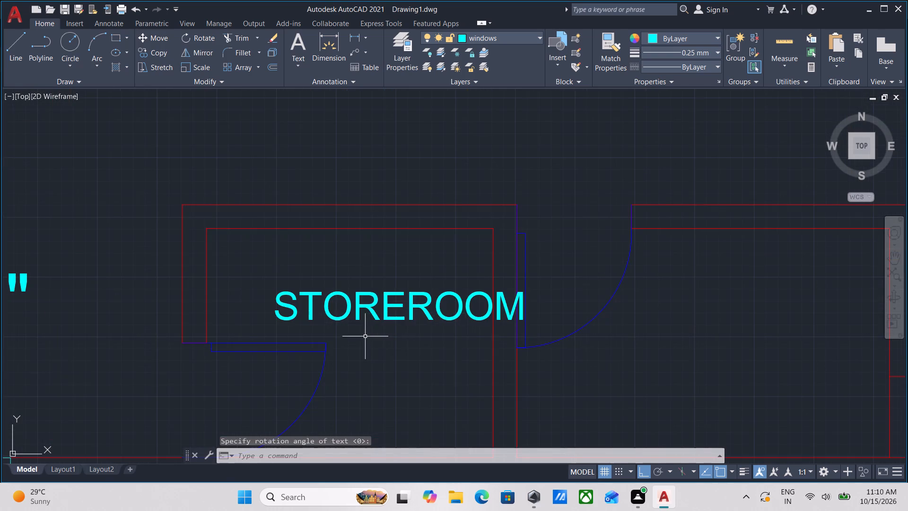
click(410, 342)
click(358, 292)
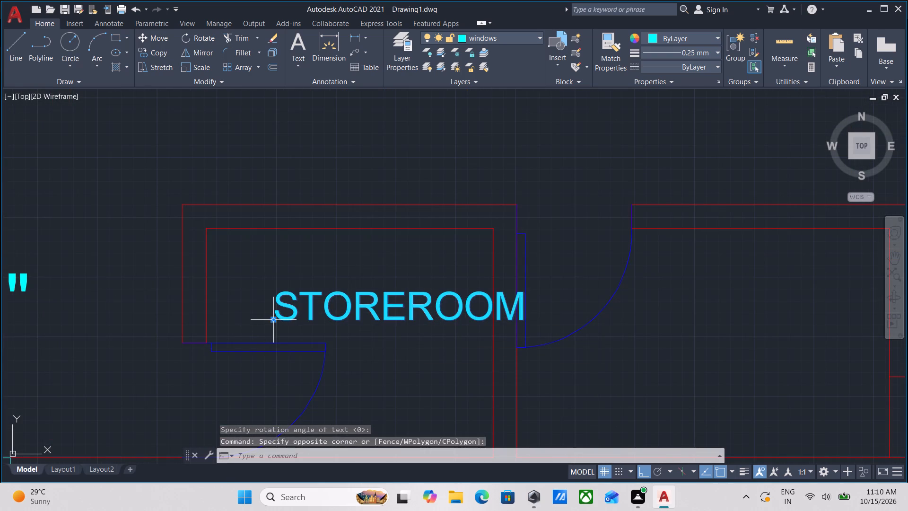
click(273, 320)
click(231, 326)
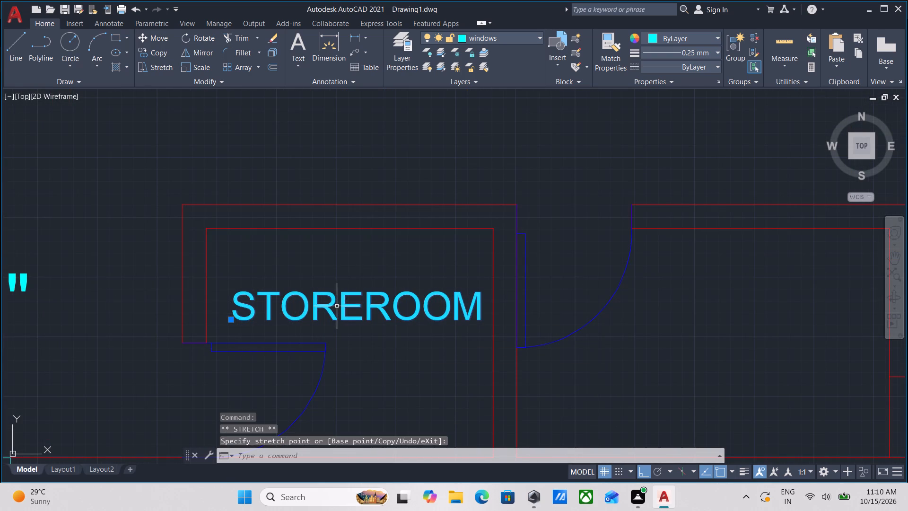
Copy the "STOREROOM" label straight down about 1'-5" within the same room.
scroll(339, 306, down, 2)
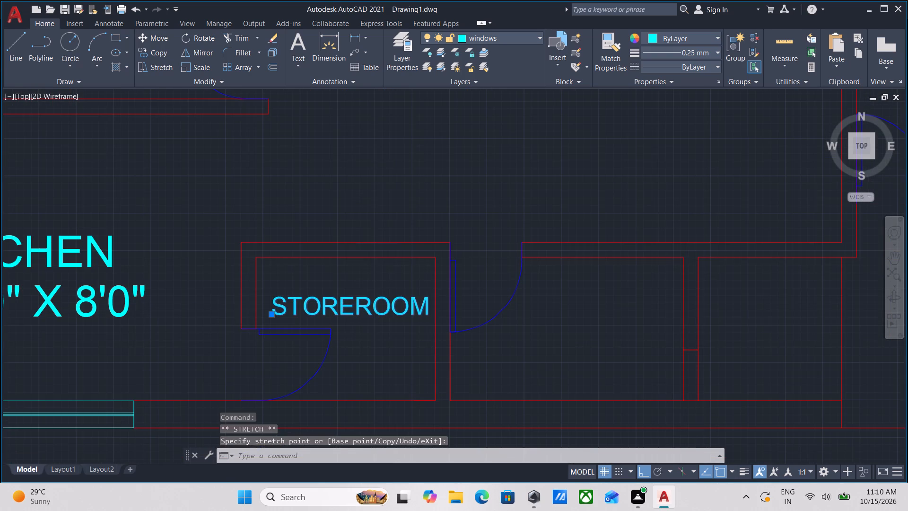
scroll(337, 306, up, 2)
middle_click(322, 313)
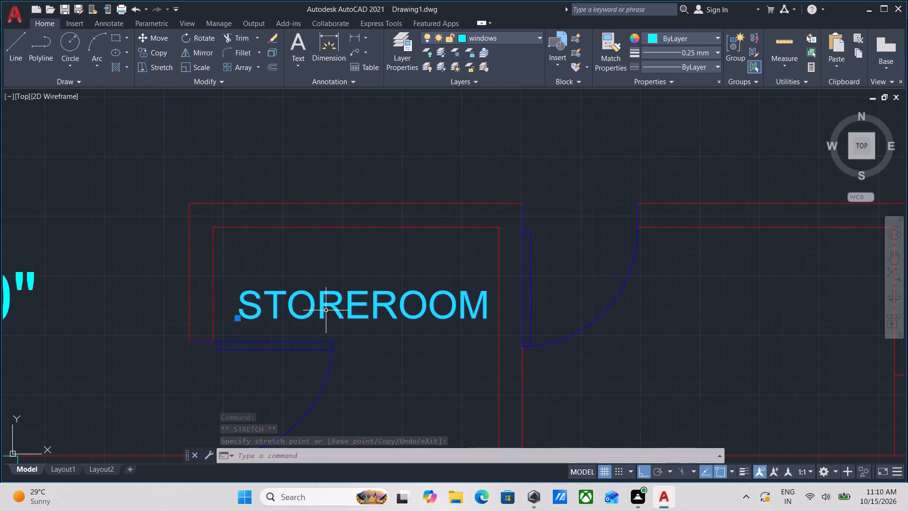
text(CO)
key(Return)
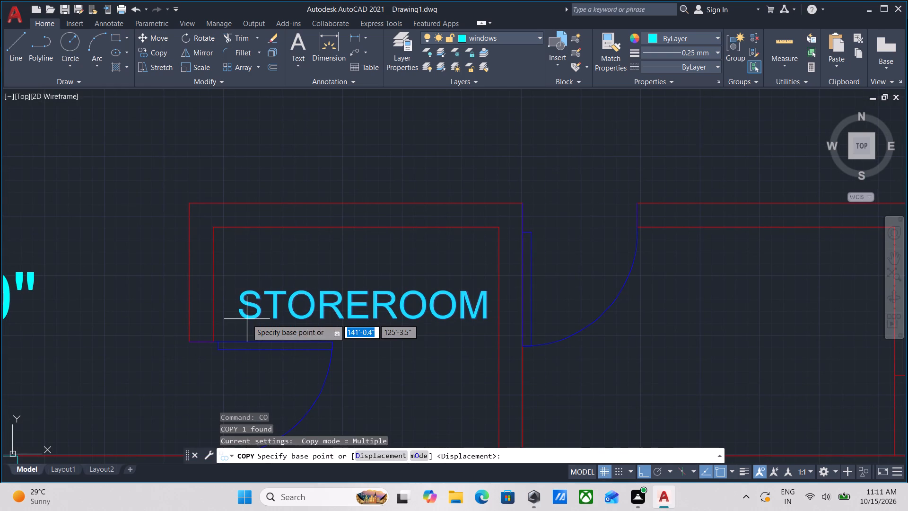
click(247, 318)
middle_drag(257, 386, 276, 345)
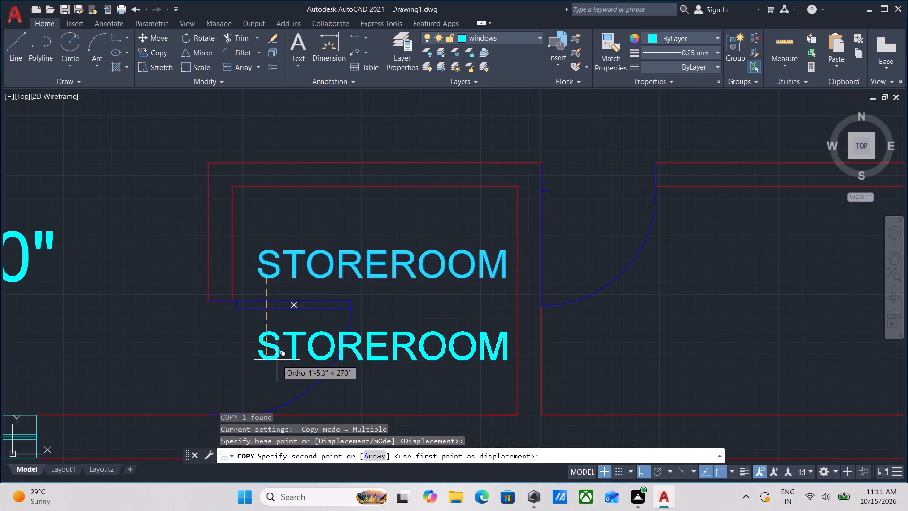
click(277, 360)
key(Escape)
Change the lower copy of "STOREROOM" to the room size 5'0" X 4'0".
double_click(373, 338)
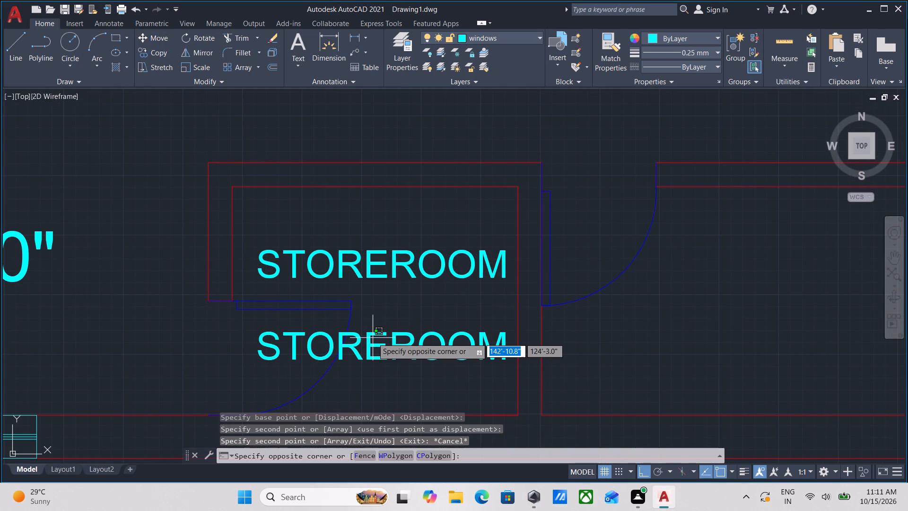
key(Escape)
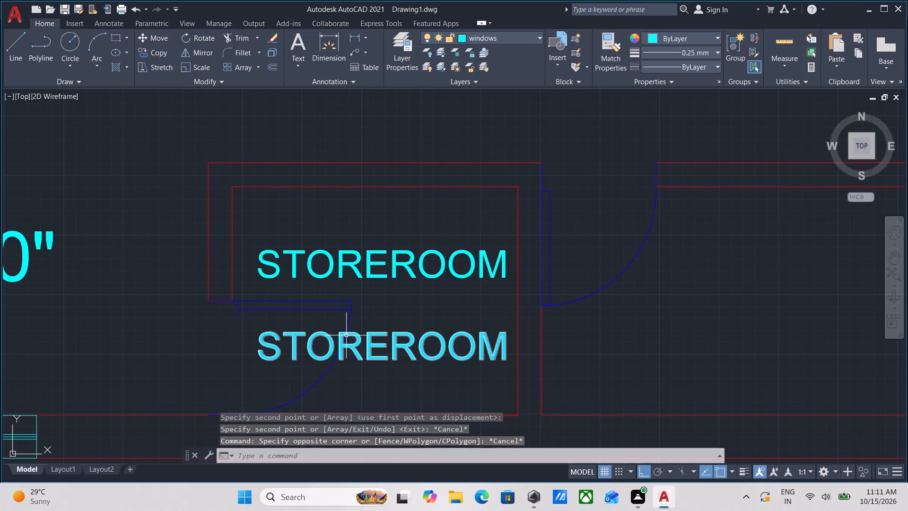
double_click(345, 336)
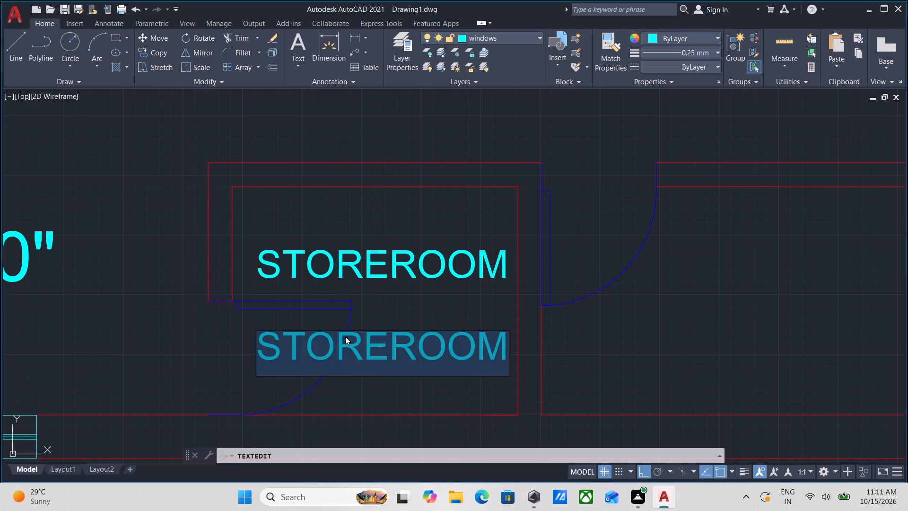
text(5')
key(0)
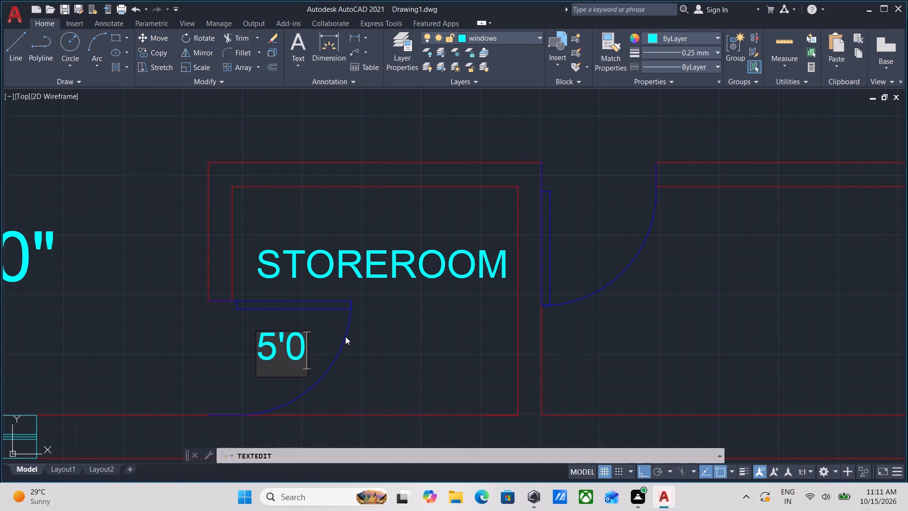
key(shift+quotedbl)
text(X)
key(space)
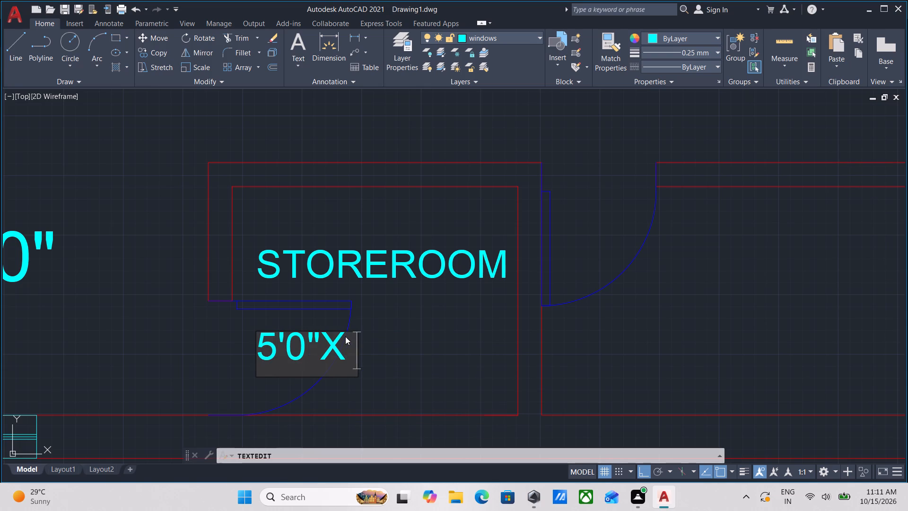
key(BackSpace)
key(BackSpace)
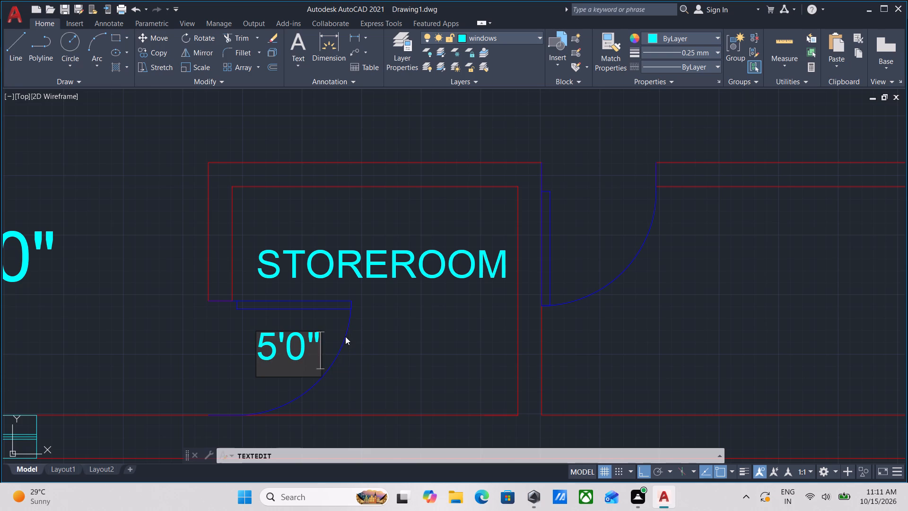
key(space)
text(X)
key(space)
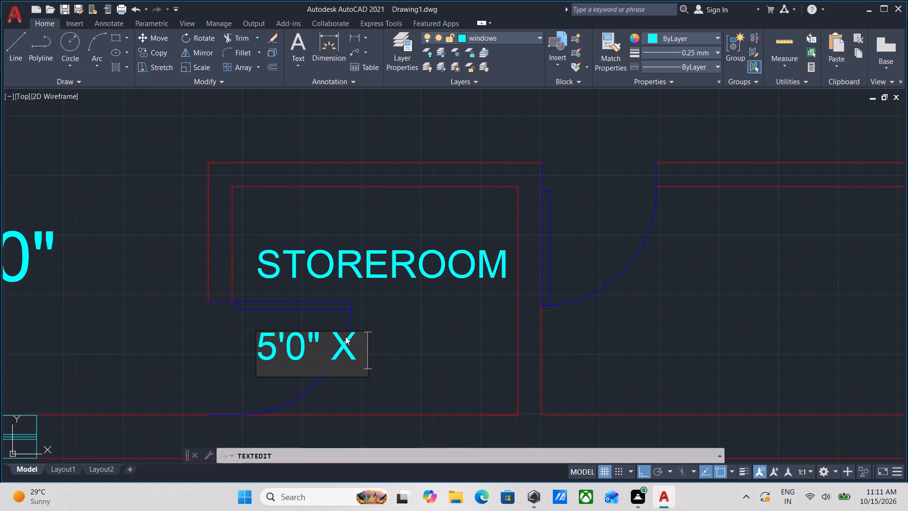
text(4')
key(space)
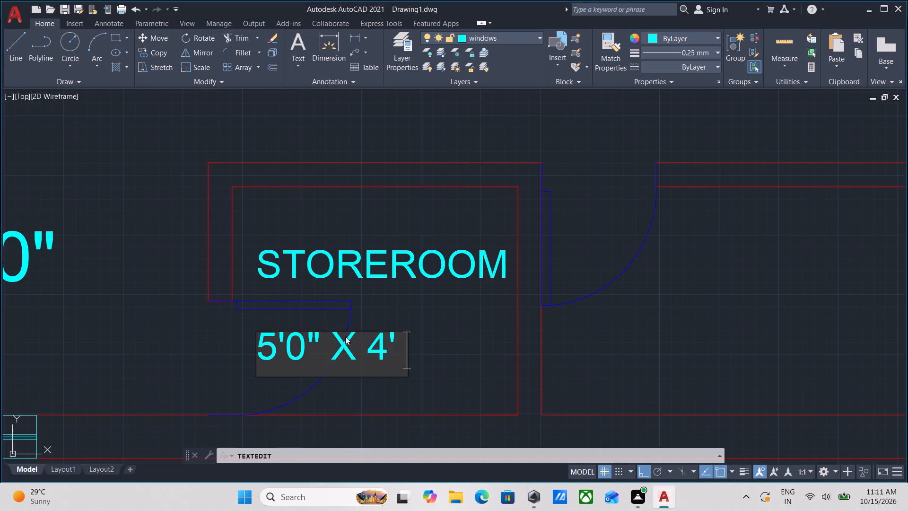
key(BackSpace)
text(0")
key(Return)
key(Return)
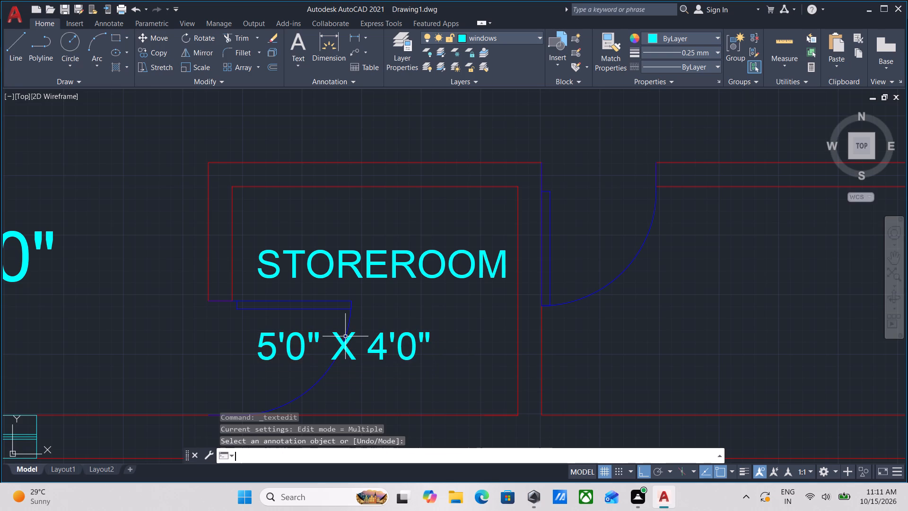
Turn Ortho off and move the 5'0" X 4'0" line diagonally down and right, clear of most of the door swing.
scroll(346, 335, down, 2)
middle_drag(347, 334, 340, 356)
scroll(327, 315, up, 2)
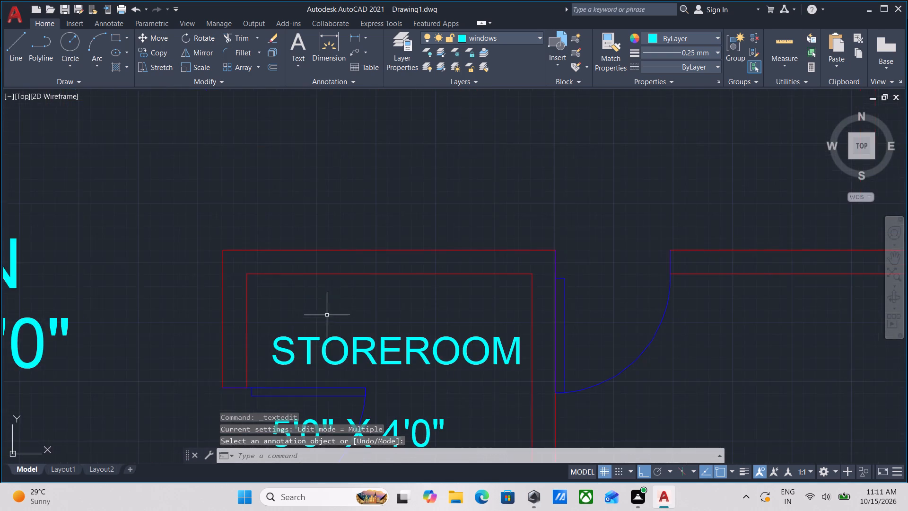
scroll(324, 332, down, 1)
middle_drag(324, 332, 341, 303)
scroll(373, 398, up, 1)
middle_drag(377, 383, 380, 365)
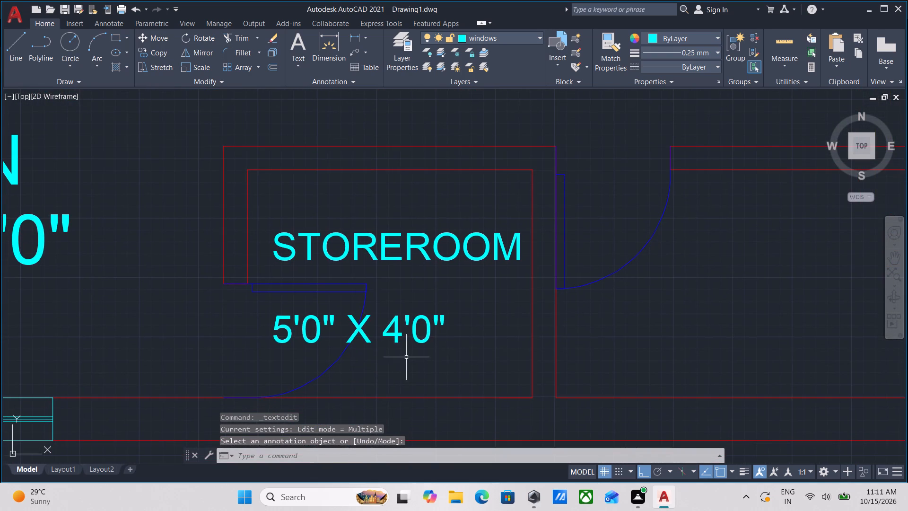
drag(406, 357, 402, 348)
click(378, 319)
click(273, 343)
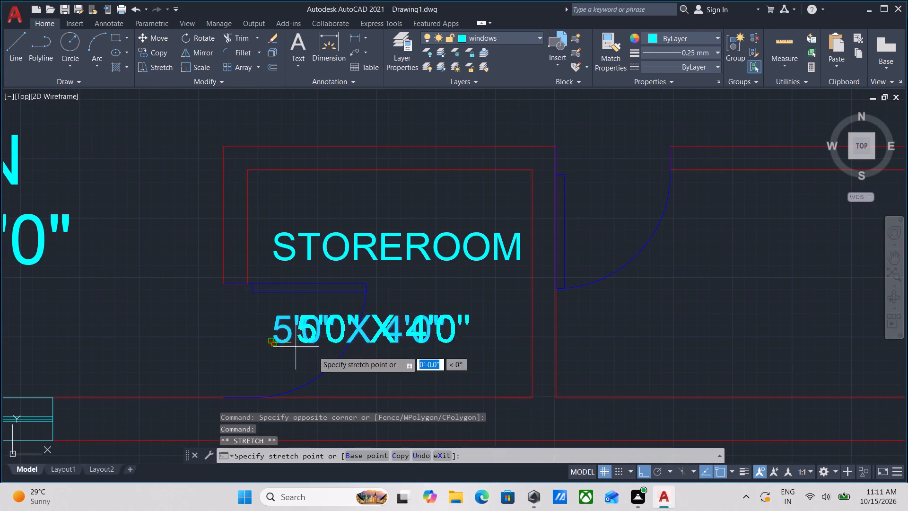
key(F8)
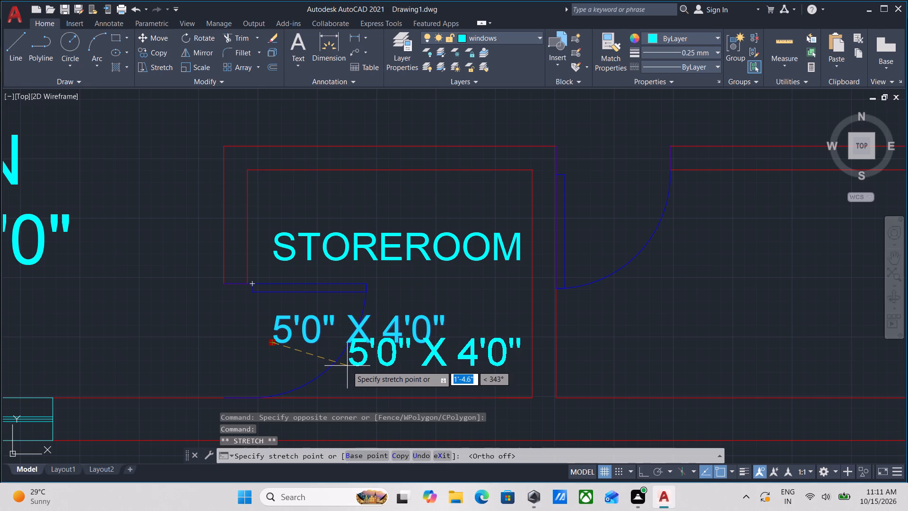
click(341, 380)
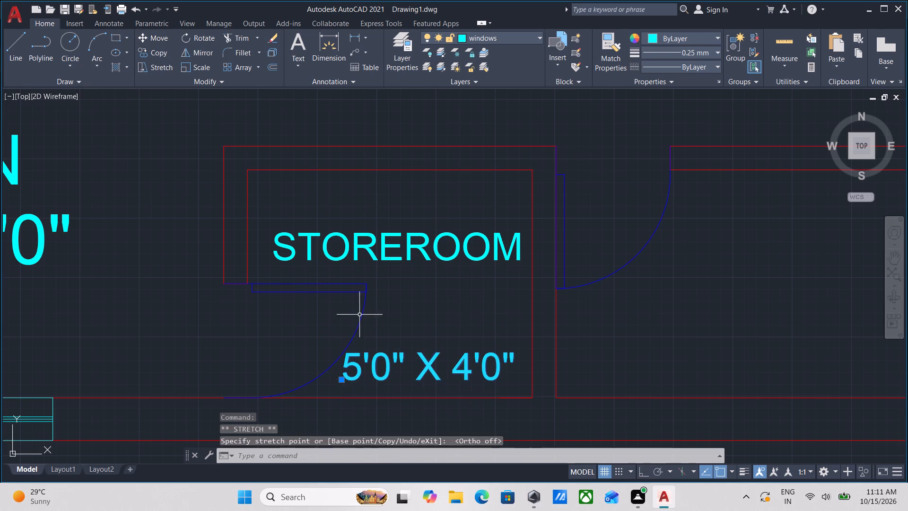
Move the "STOREROOM" label down about 1'-3.5" so it sits just above the 5'0" X 4'0" line.
click(410, 290)
click(386, 246)
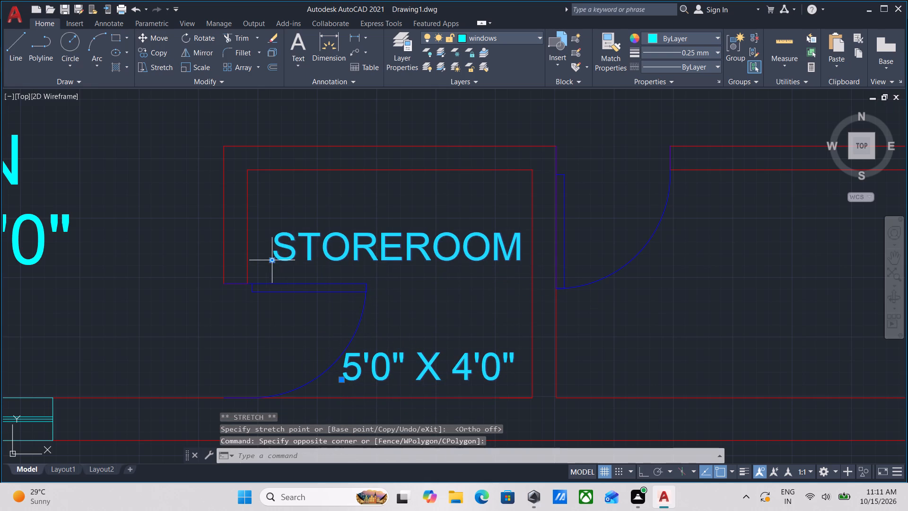
drag(273, 259, 270, 273)
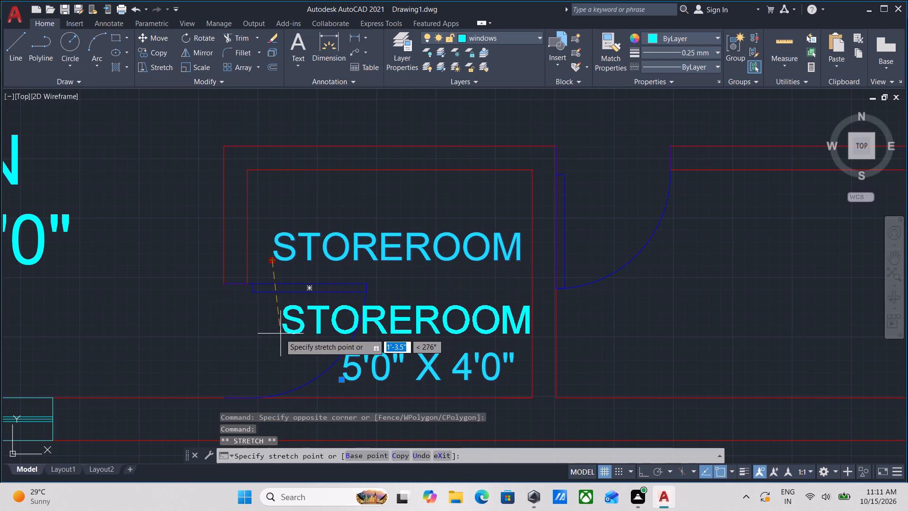
click(279, 334)
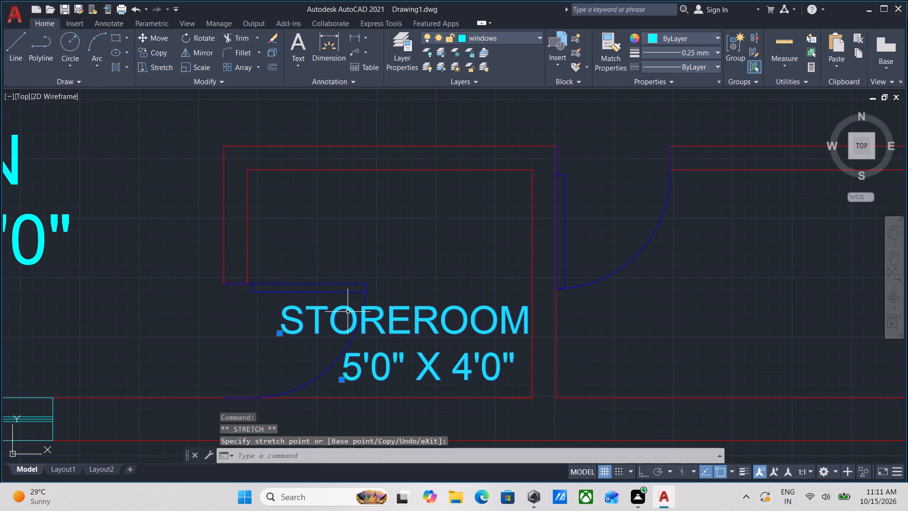
key(Escape)
Copy the "STOREROOM" label about 6'-7" across into the adjoining room on the right, beside its door swing.
scroll(350, 322, up, 2)
drag(482, 255, 475, 260)
click(398, 313)
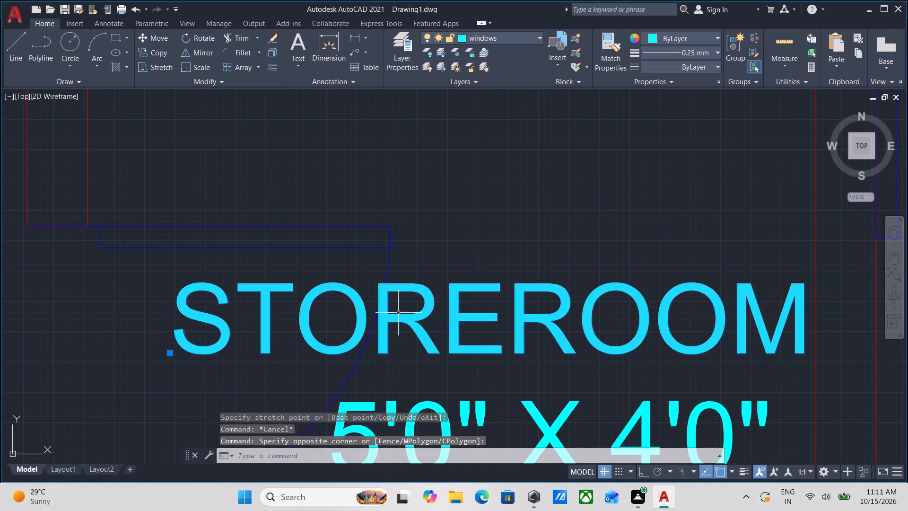
scroll(422, 308, down, 2)
middle_drag(422, 307, 431, 280)
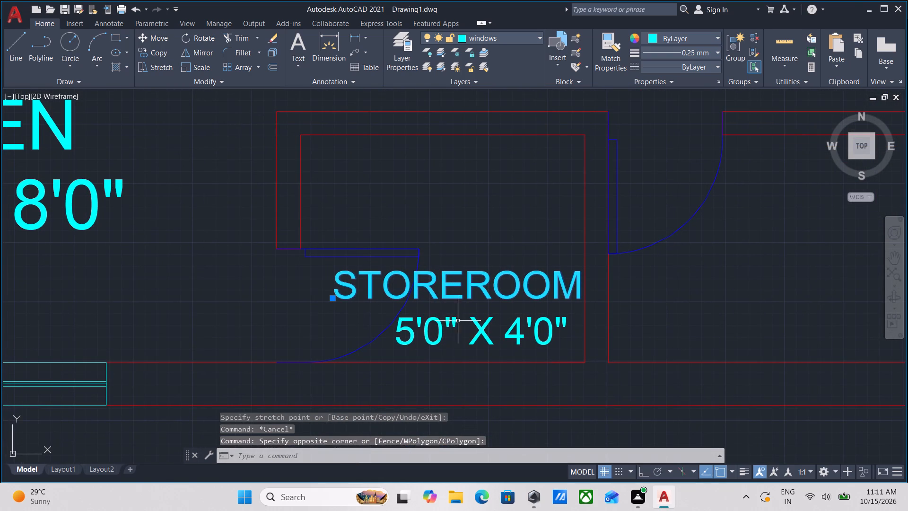
middle_drag(445, 313, 410, 334)
text(CO)
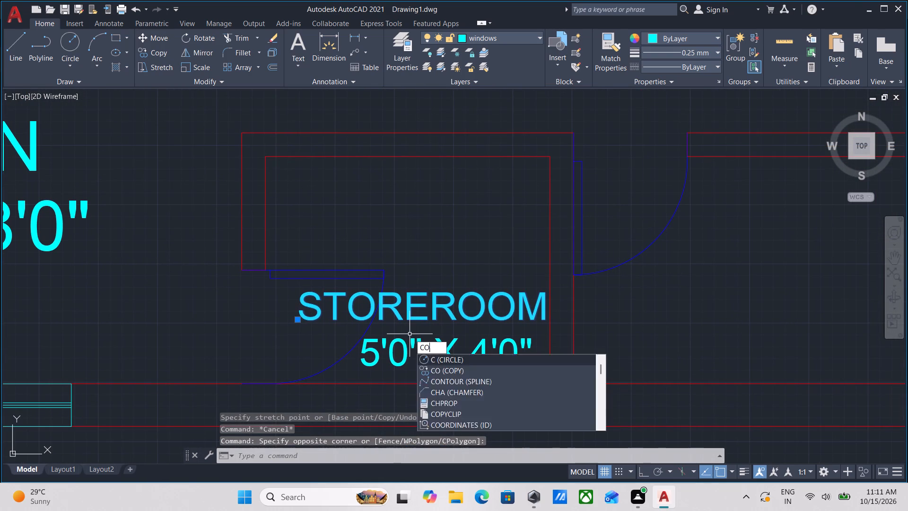
key(Return)
click(304, 319)
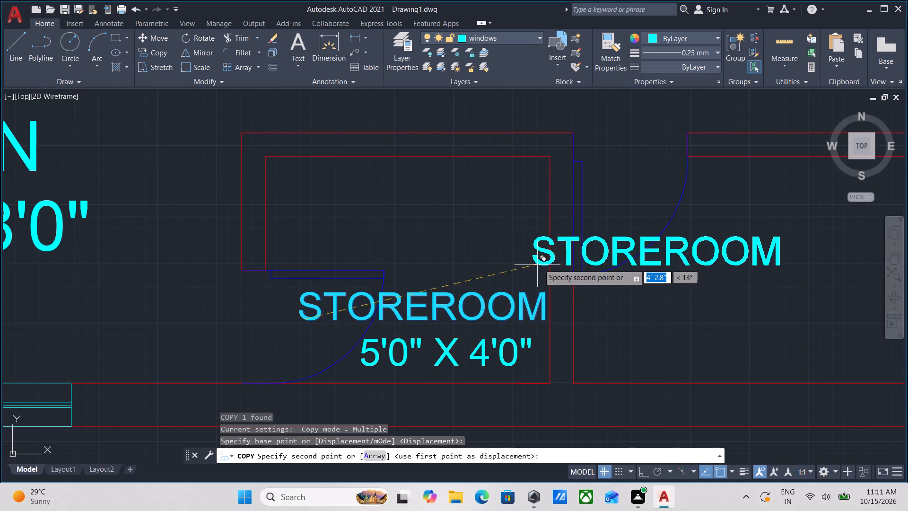
scroll(543, 265, down, 1)
middle_drag(541, 265, 362, 278)
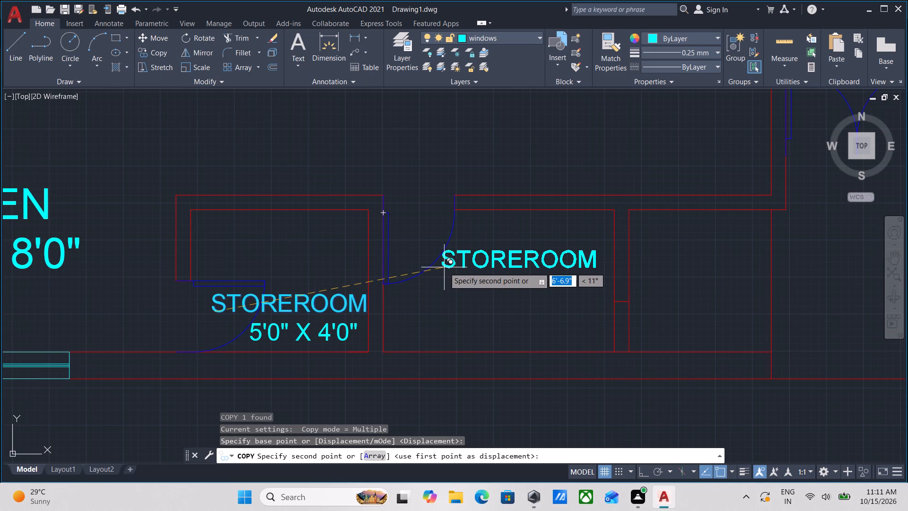
click(444, 267)
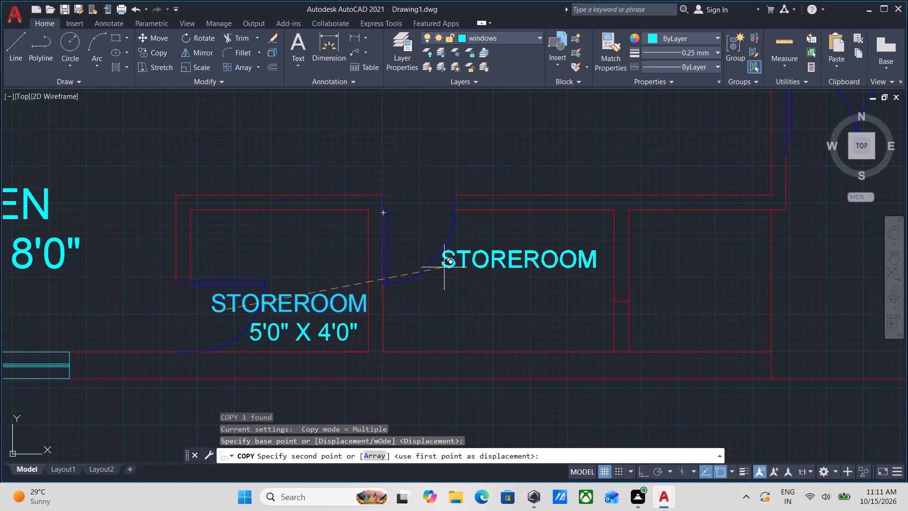
key(Escape)
Copy the 5'0" X 4'0" size line into the adjoining room, beneath the copied "STOREROOM" label.
scroll(288, 351, up, 2)
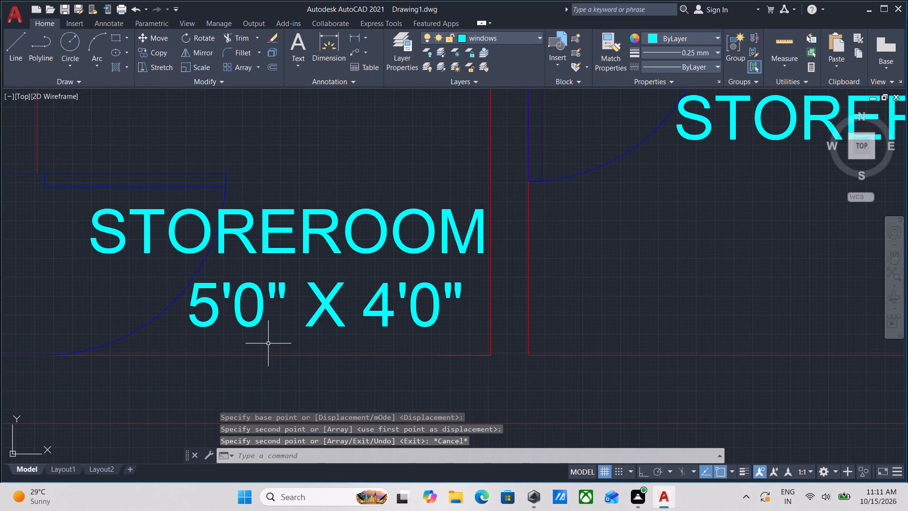
click(268, 343)
click(210, 298)
text(CO)
key(Return)
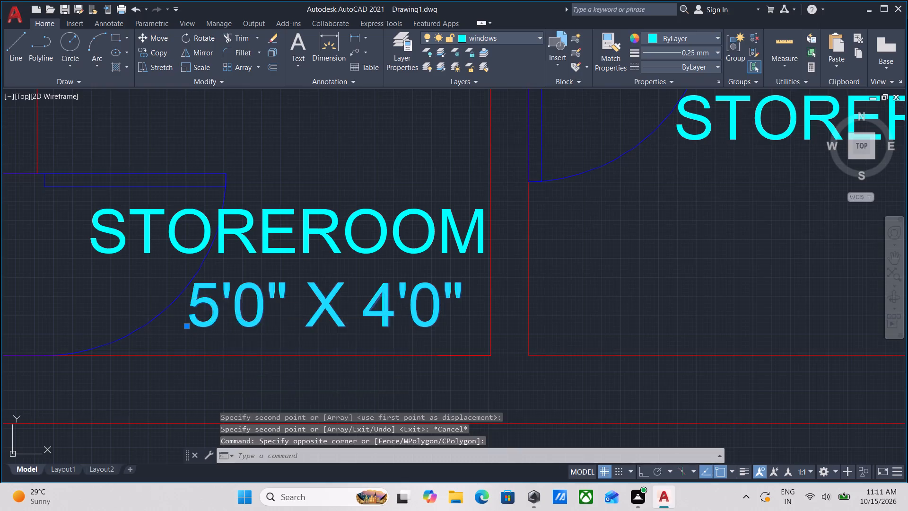
click(192, 316)
middle_drag(526, 269, 357, 306)
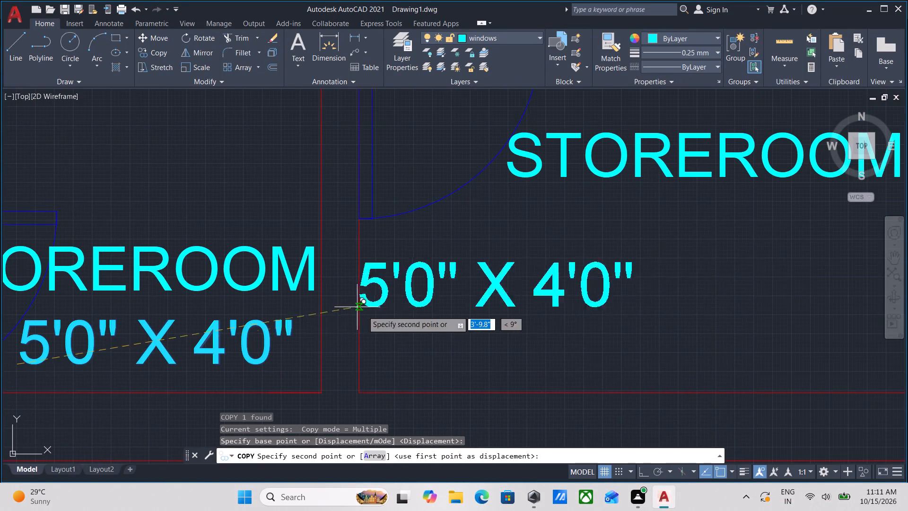
middle_drag(567, 263, 489, 267)
click(487, 276)
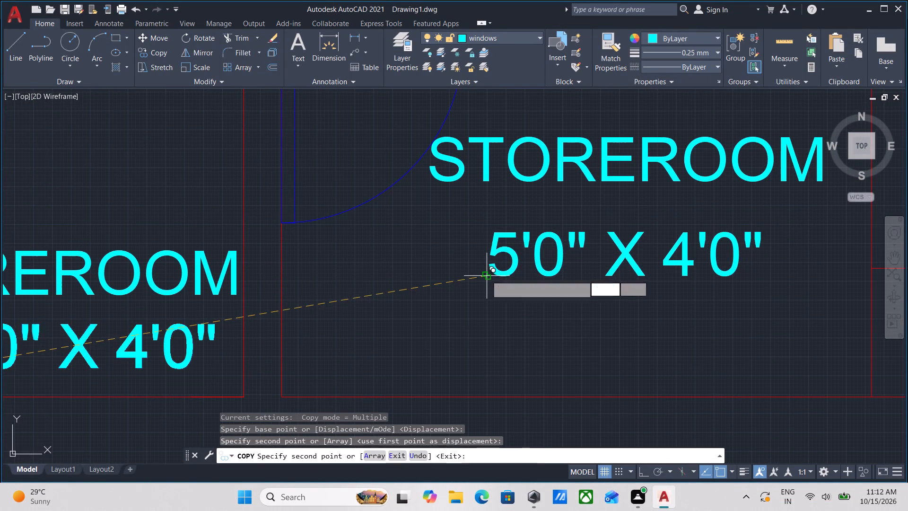
key(Escape)
Change the copied "STOREROOM" label in the adjoining room to "WASHROOM".
scroll(493, 263, down, 1)
middle_drag(482, 263, 335, 325)
double_click(418, 261)
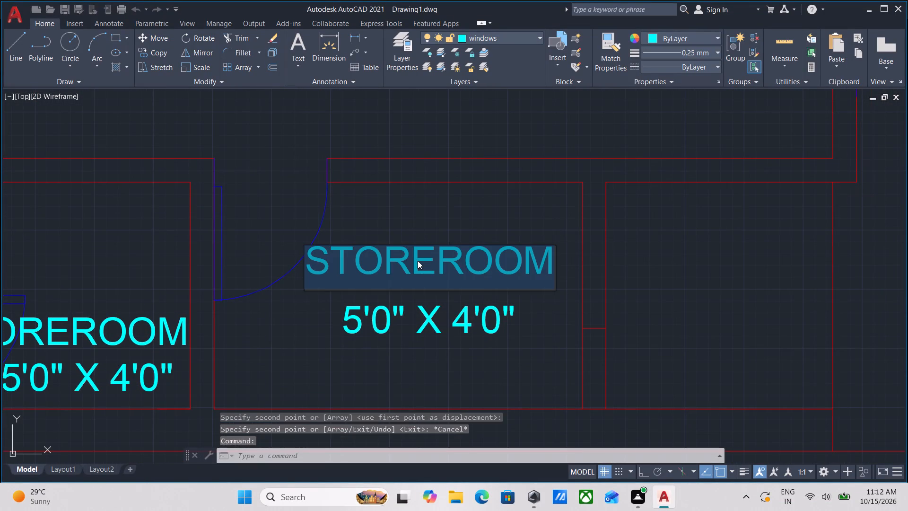
text(WASHROO)
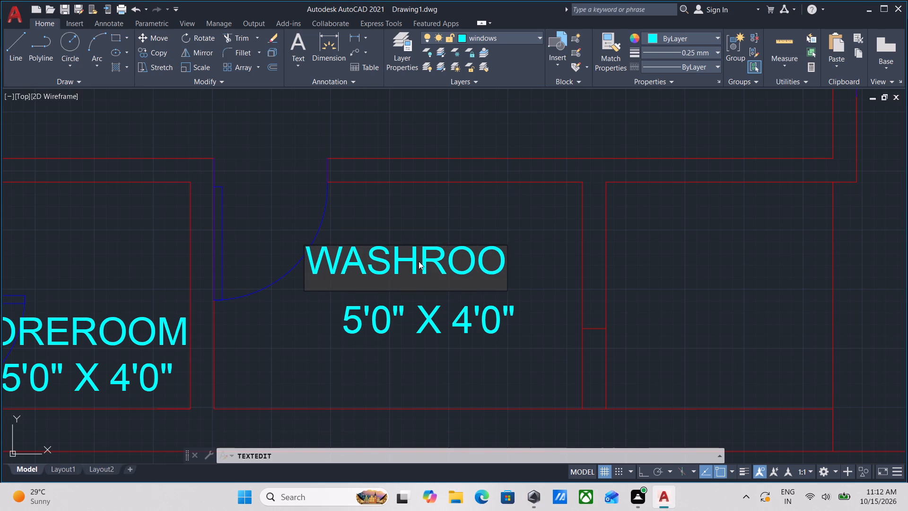
key(m)
key(Return)
key(Return)
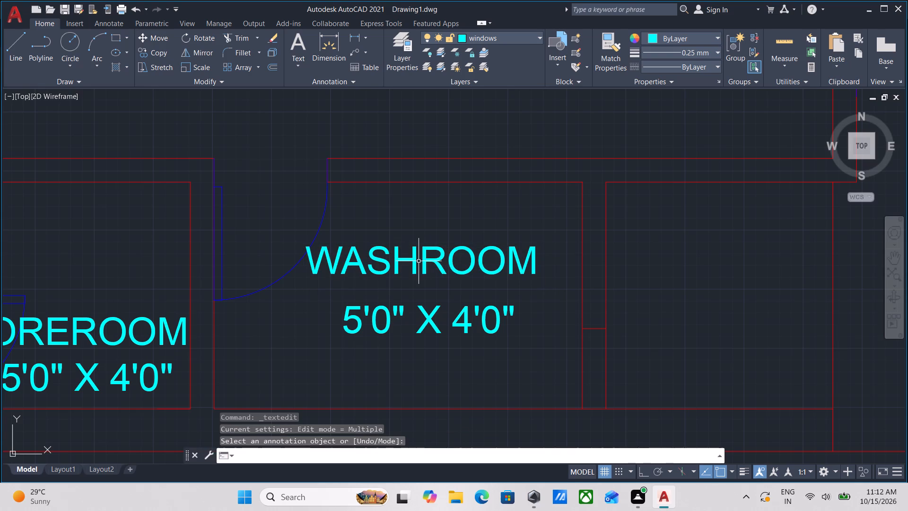
Change the size line under "WASHROOM" to 6'6" X 4'0".
double_click(358, 321)
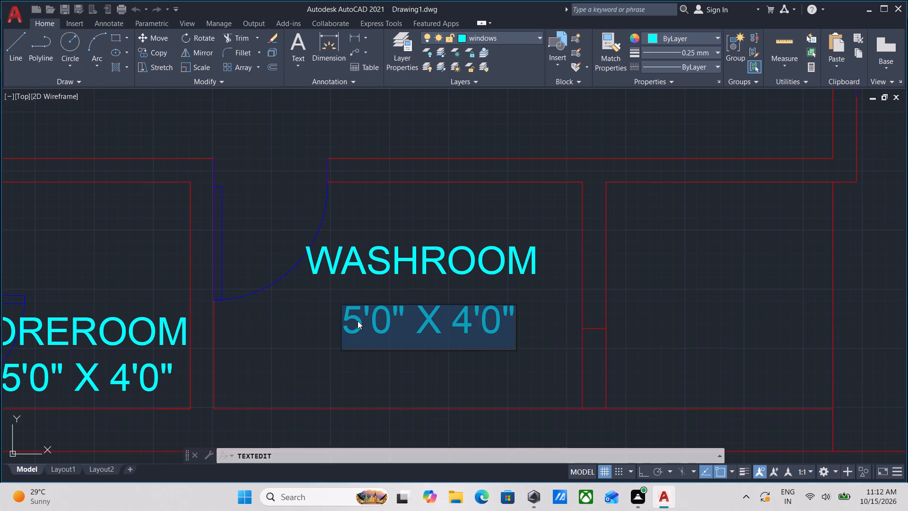
key(6)
key(apostrophe)
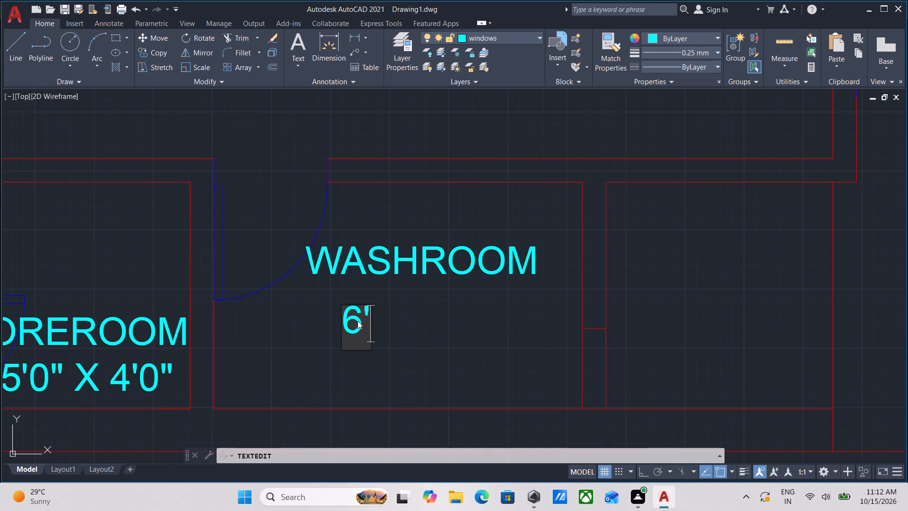
key(6)
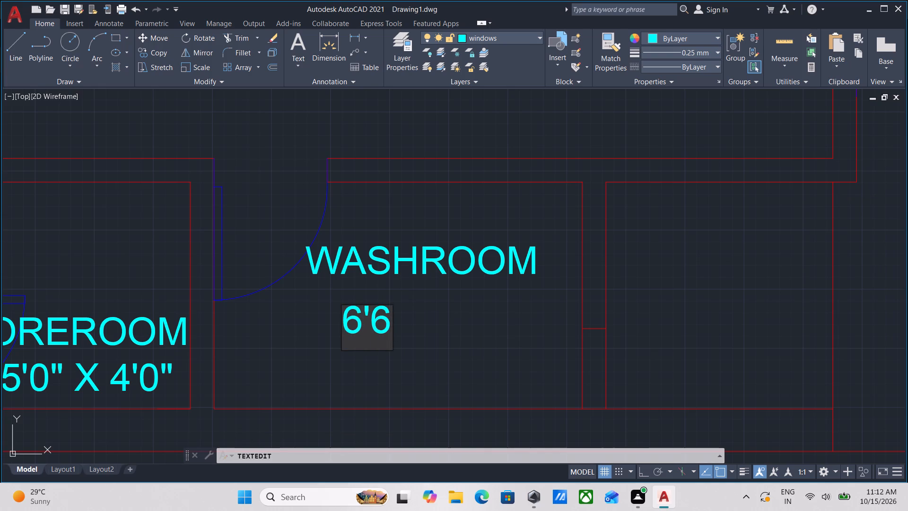
key(shift+quotedbl)
key(space)
text(X)
key(space)
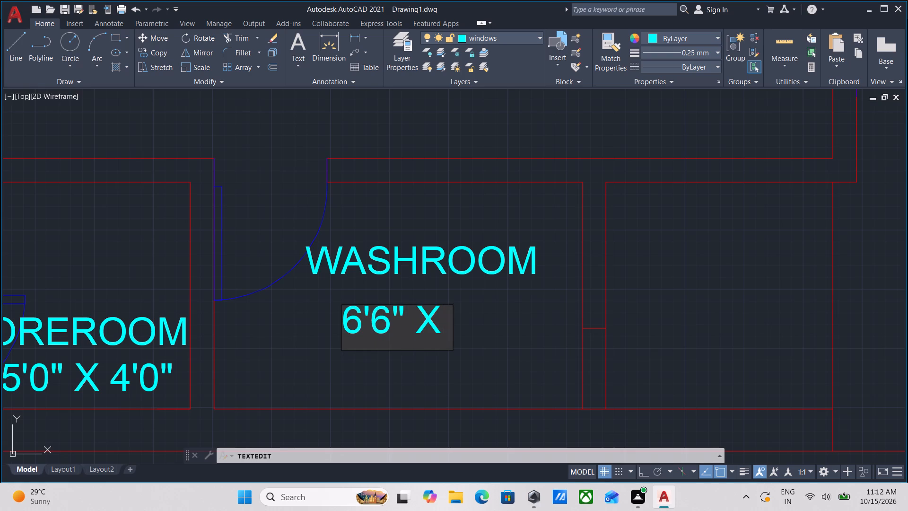
text(4')
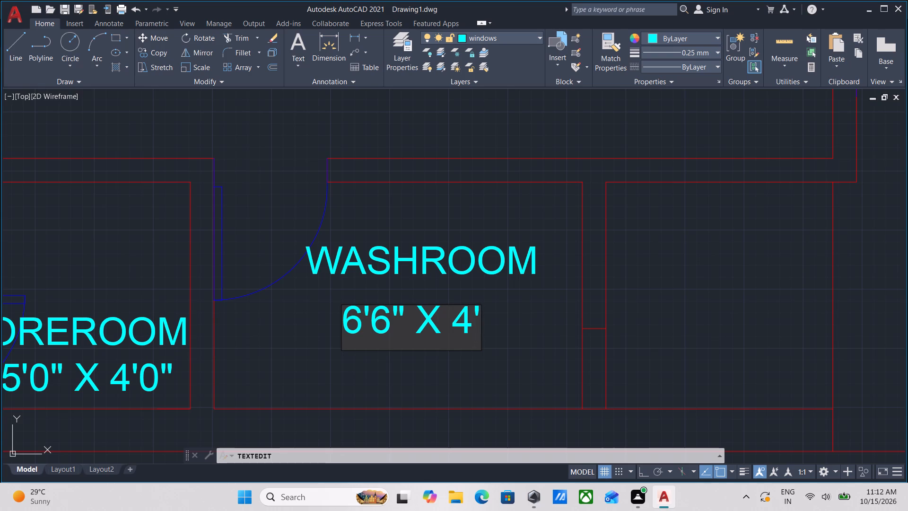
key(0)
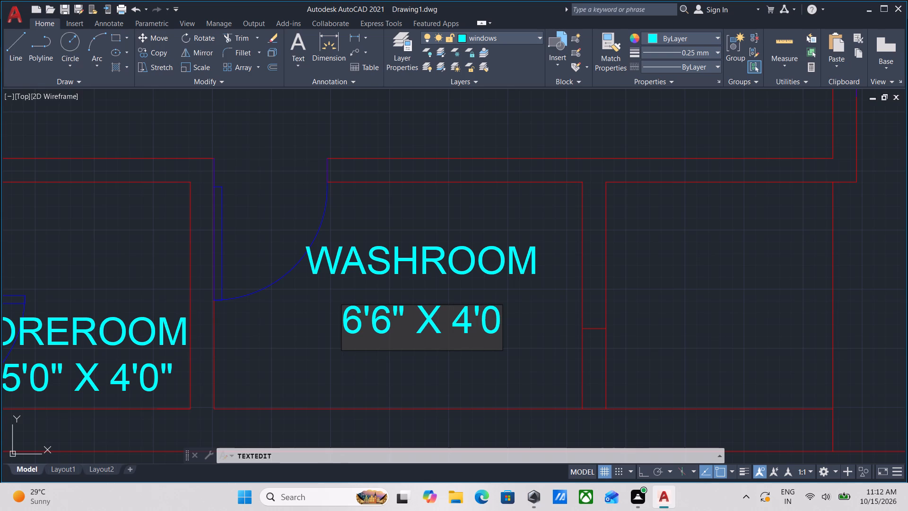
key(shift+quotedbl)
key(Return)
key(Return)
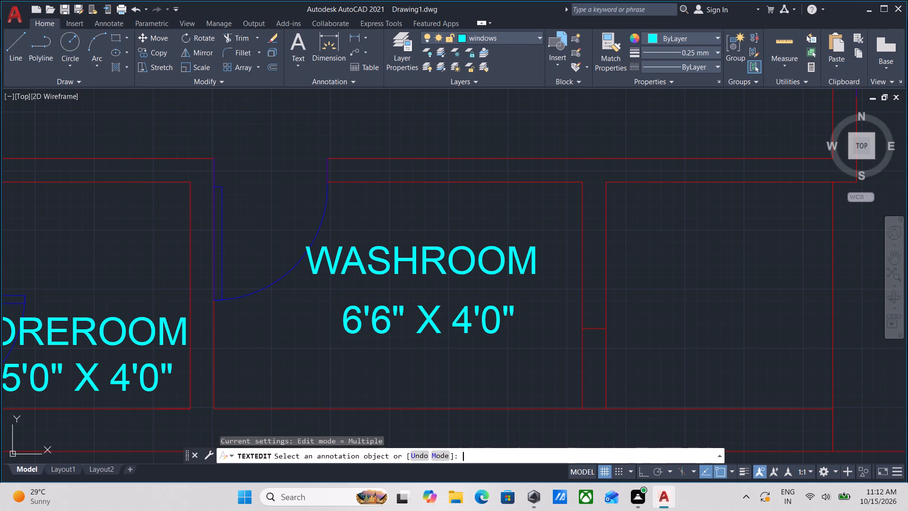
Move the "WASHROOM" label down slightly so it sits just above its 6'6" X 4'0" size line.
scroll(362, 309, up, 2)
scroll(375, 298, down, 1)
middle_drag(376, 296, 351, 335)
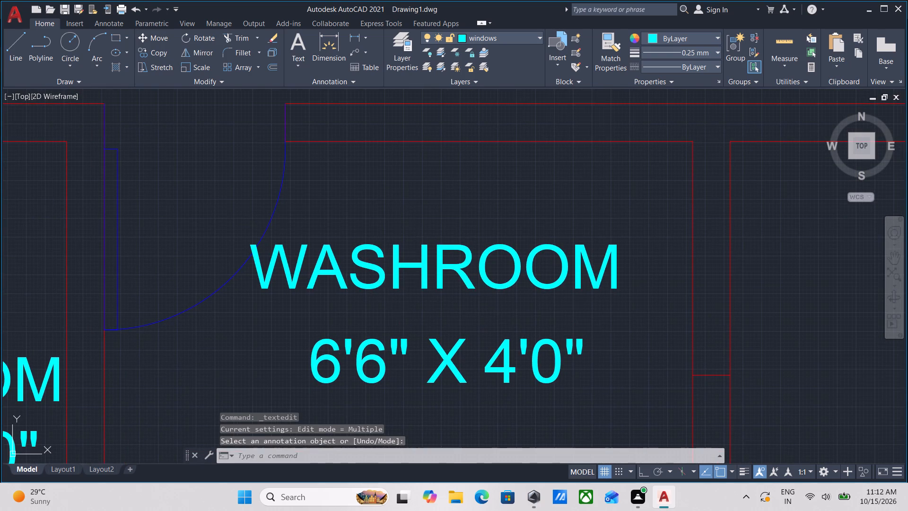
click(384, 307)
click(341, 270)
click(252, 289)
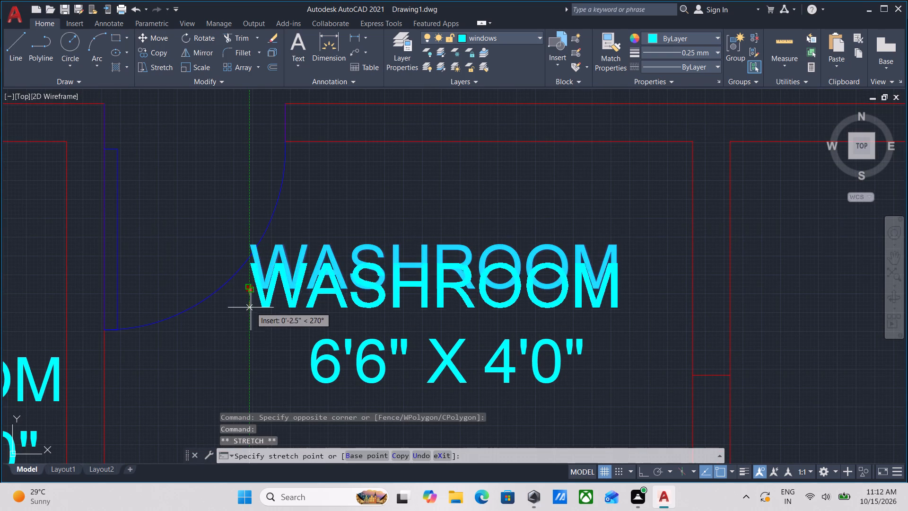
click(253, 322)
scroll(353, 333, down, 2)
middle_drag(351, 333, 258, 334)
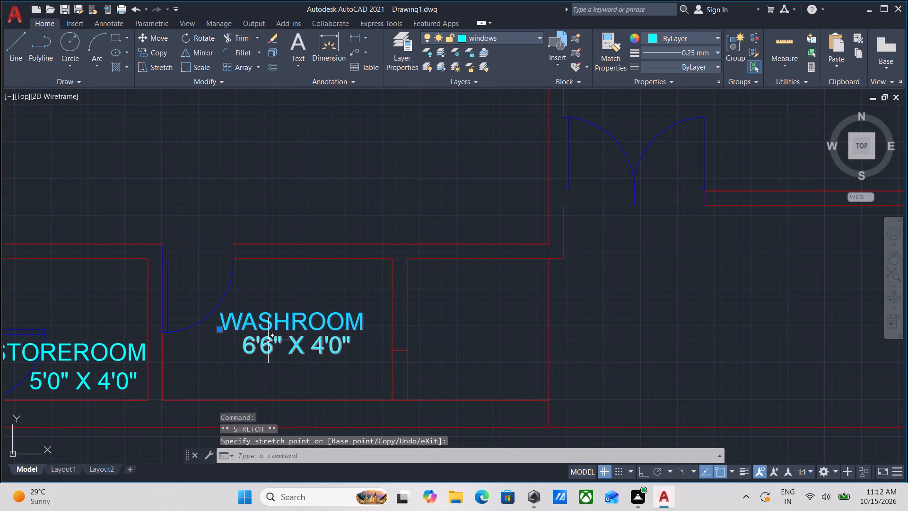
key(Escape)
Examine the labelled rooms and the windows across the whole floor plan.
scroll(323, 347, down, 1)
middle_drag(324, 341, 322, 322)
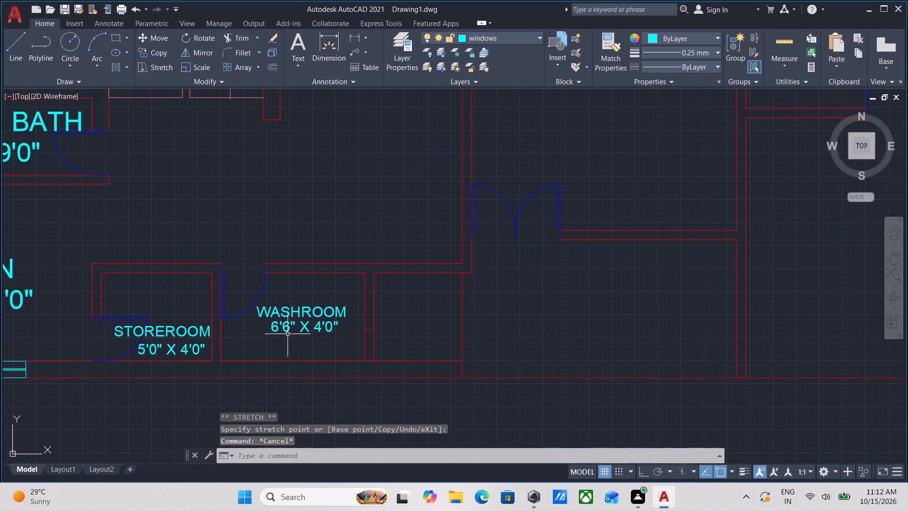
scroll(306, 325, down, 1)
middle_drag(308, 325, 313, 368)
middle_drag(227, 306, 318, 288)
middle_drag(240, 303, 344, 303)
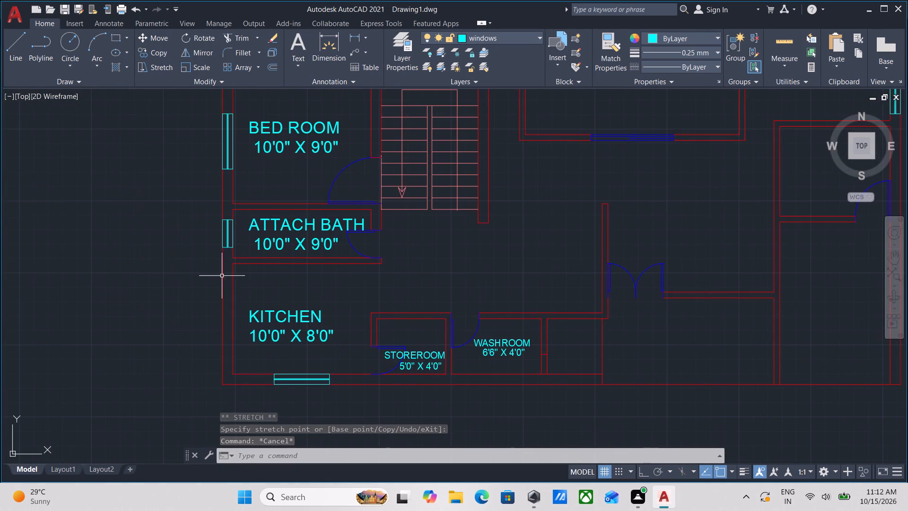
scroll(219, 266, up, 1)
scroll(220, 264, down, 1)
middle_drag(220, 264, 312, 317)
scroll(210, 268, down, 1)
middle_drag(211, 268, 191, 240)
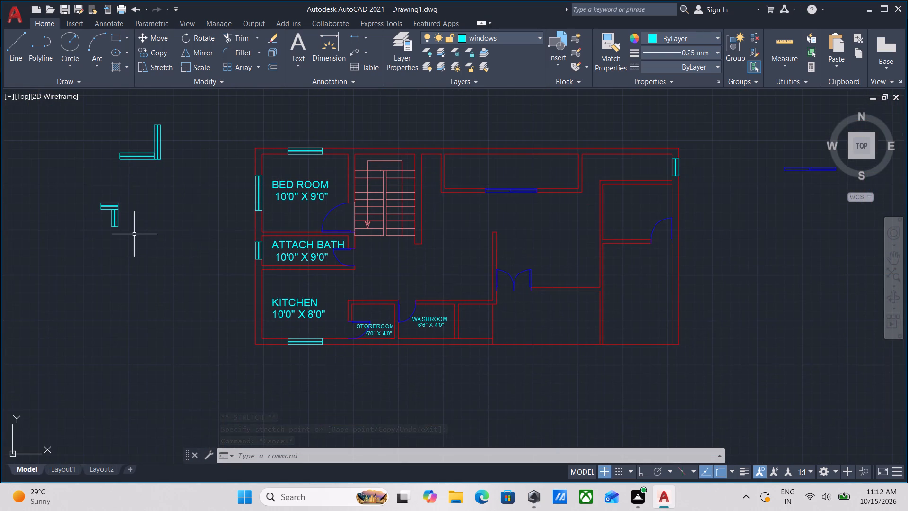
middle_drag(225, 354, 204, 336)
middle_drag(150, 306, 157, 285)
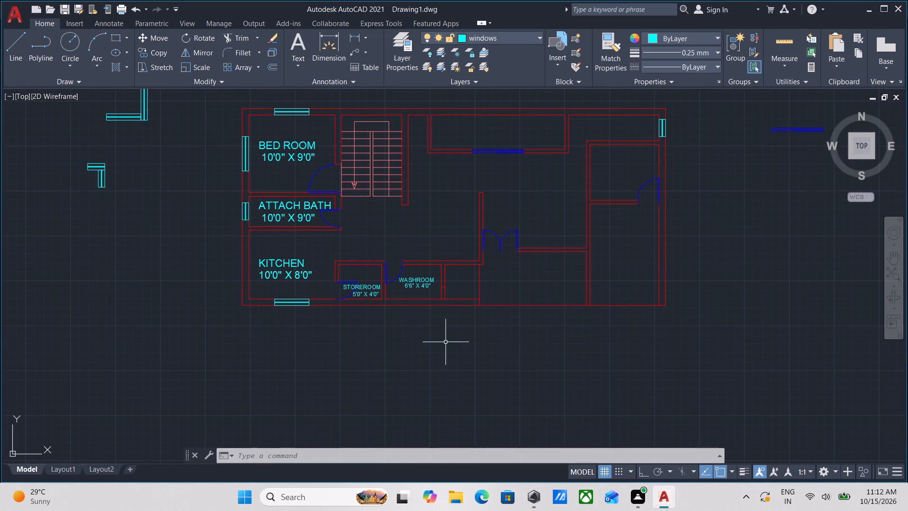
Draw a rectangle 5" wide by 1'-1.5" high in the empty space below the washroom's outer wall.
scroll(419, 318, up, 1)
middle_drag(392, 345, 314, 370)
text(REC)
key(Return)
scroll(367, 379, up, 2)
middle_drag(361, 354, 374, 386)
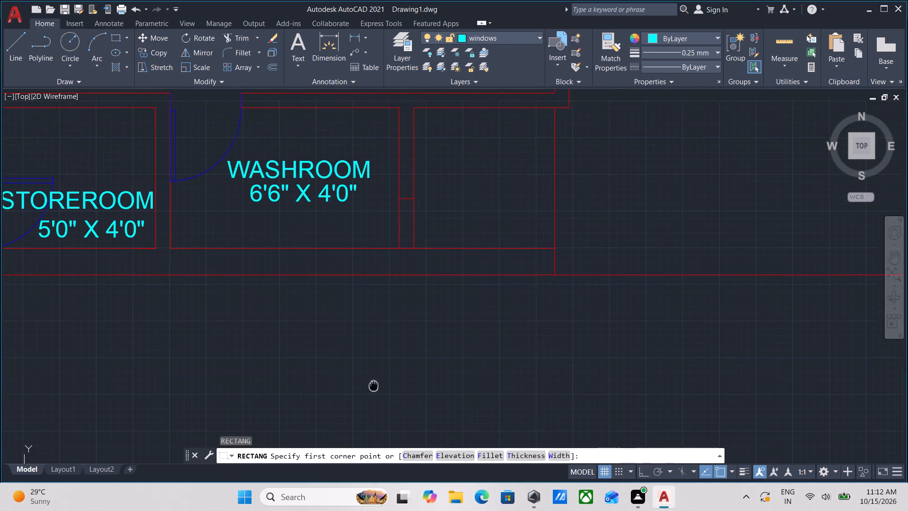
middle_drag(374, 386, 374, 388)
click(396, 386)
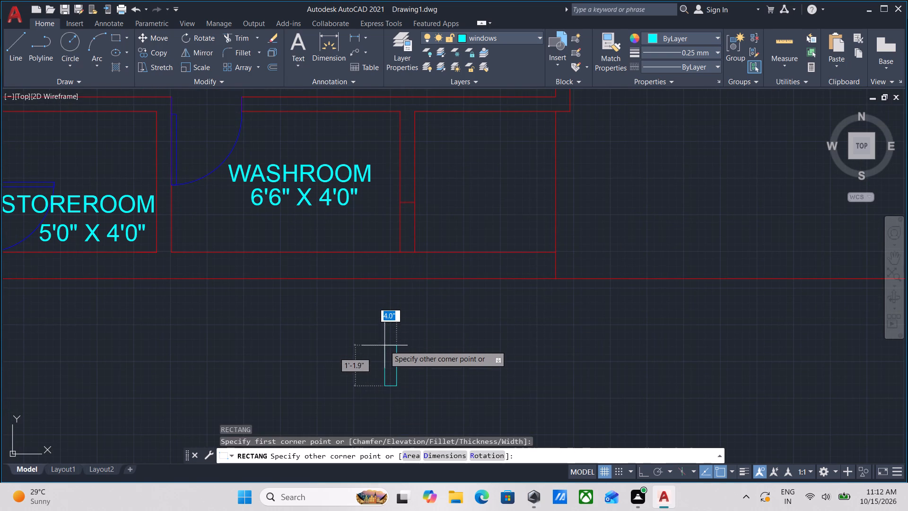
scroll(384, 346, up, 2)
key(5)
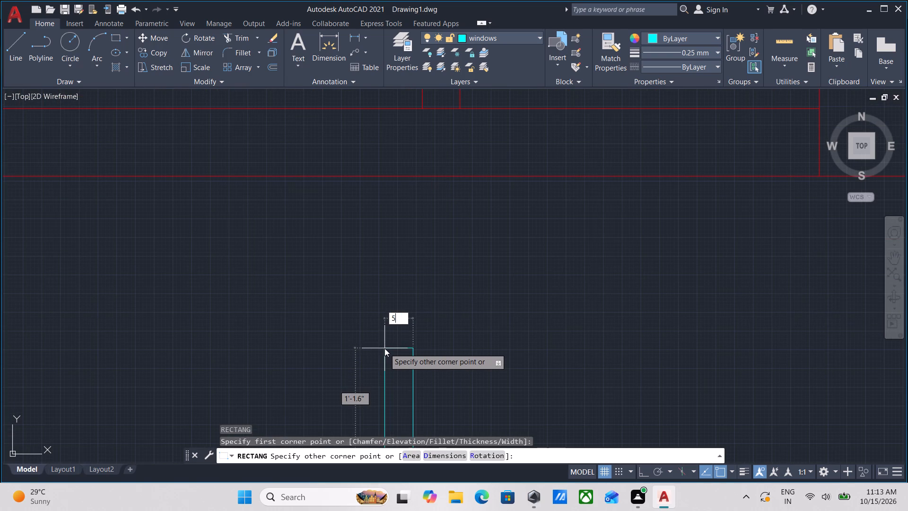
key(Tab)
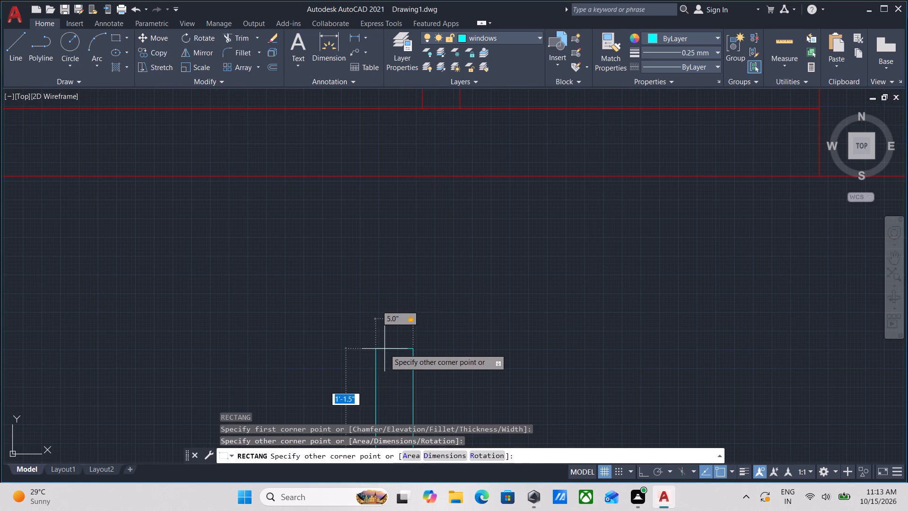
scroll(384, 349, down, 1)
middle_drag(384, 349, 382, 312)
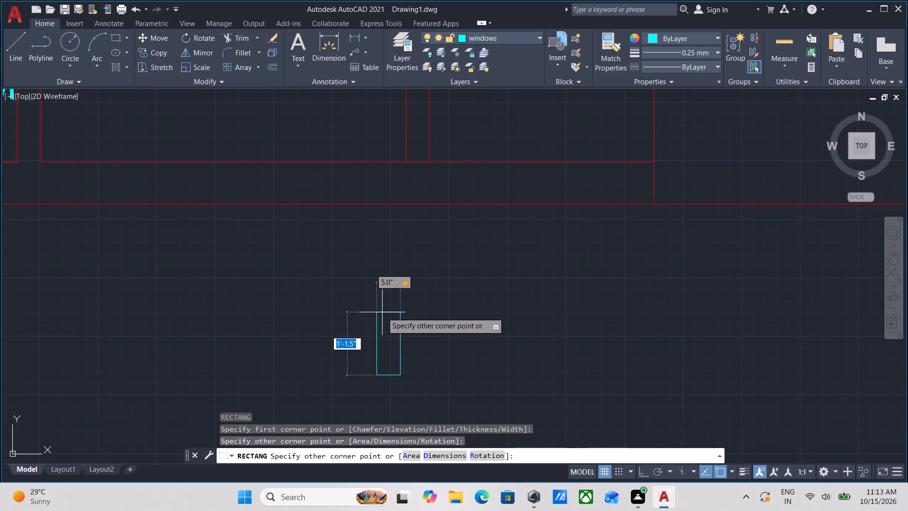
key(Return)
Draw a vertical centre line through the new rectangle from its top edge midpoint to its bottom edge.
scroll(385, 326, up, 1)
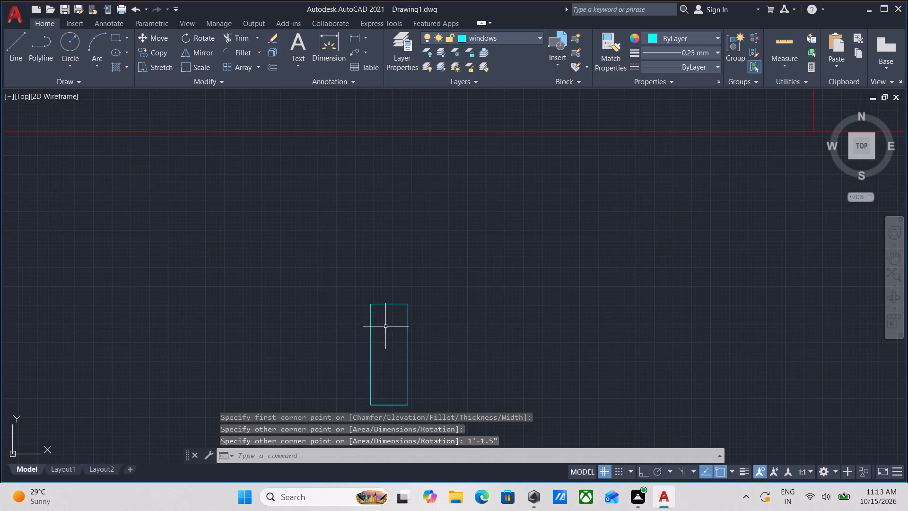
middle_drag(390, 340, 386, 335)
key(l)
key(Return)
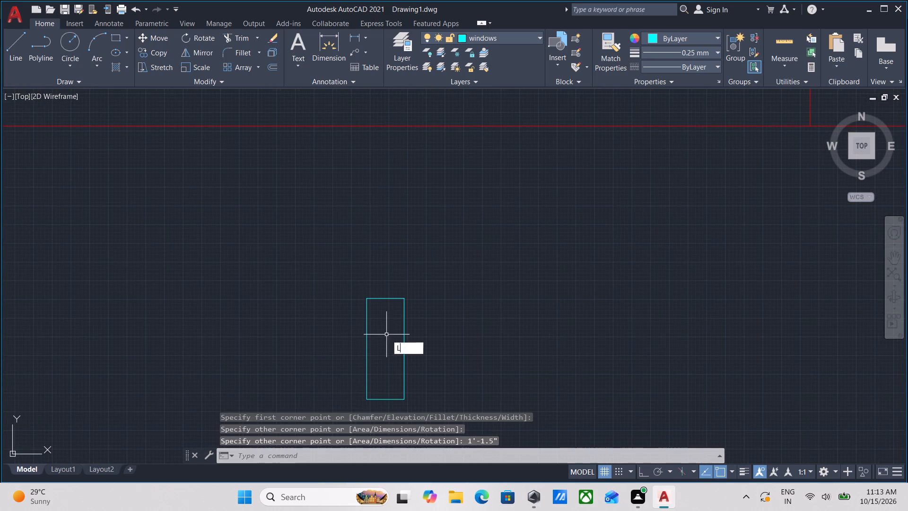
click(384, 302)
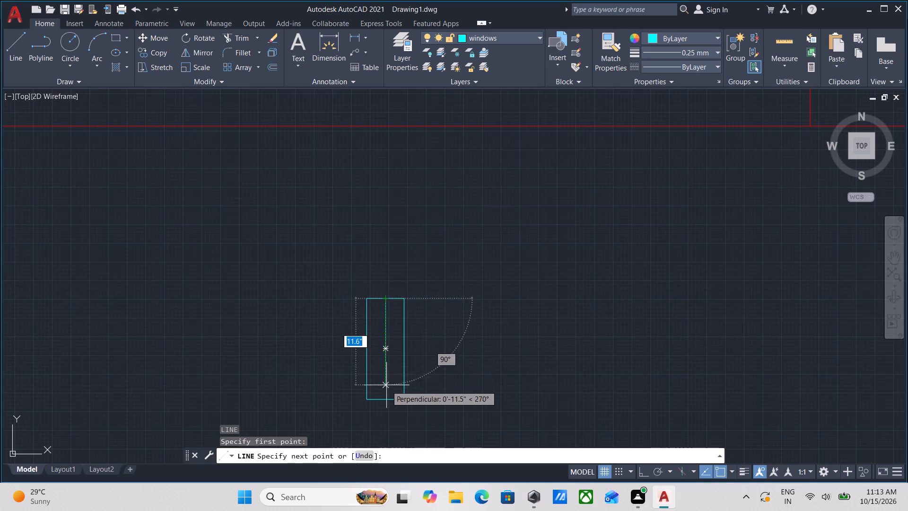
click(385, 399)
key(Escape)
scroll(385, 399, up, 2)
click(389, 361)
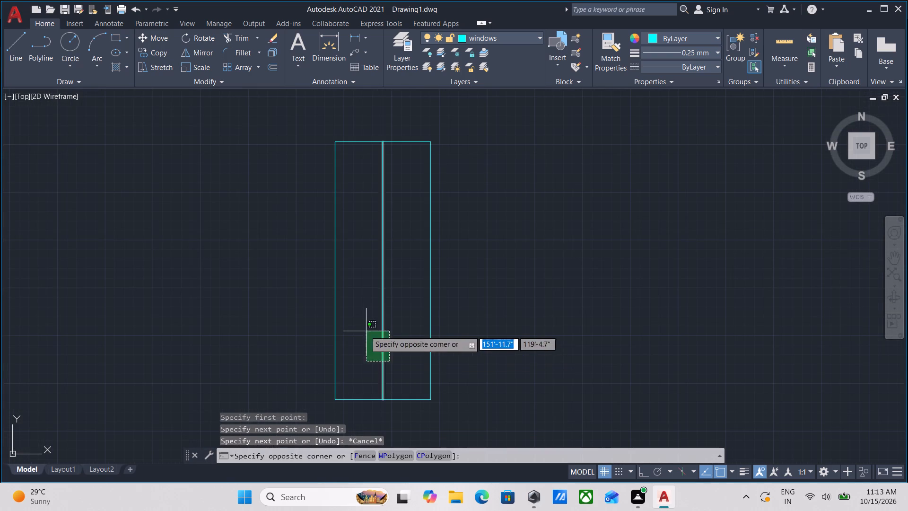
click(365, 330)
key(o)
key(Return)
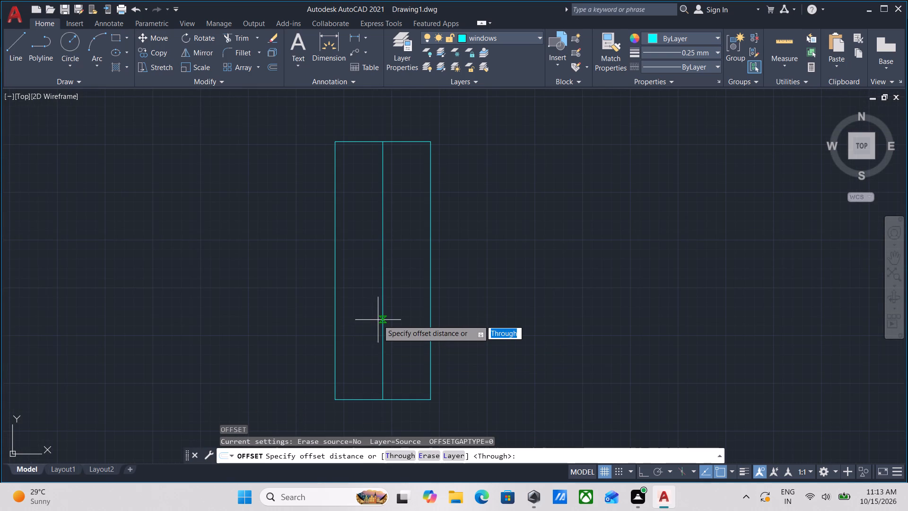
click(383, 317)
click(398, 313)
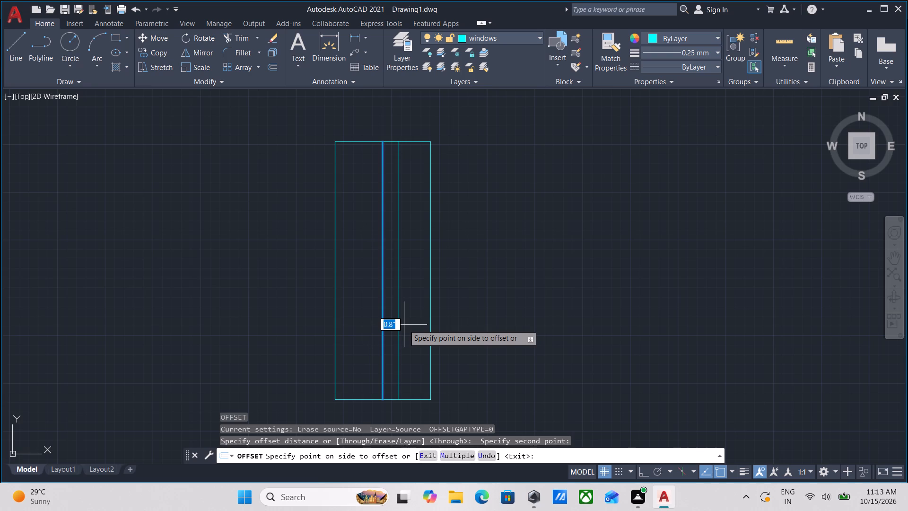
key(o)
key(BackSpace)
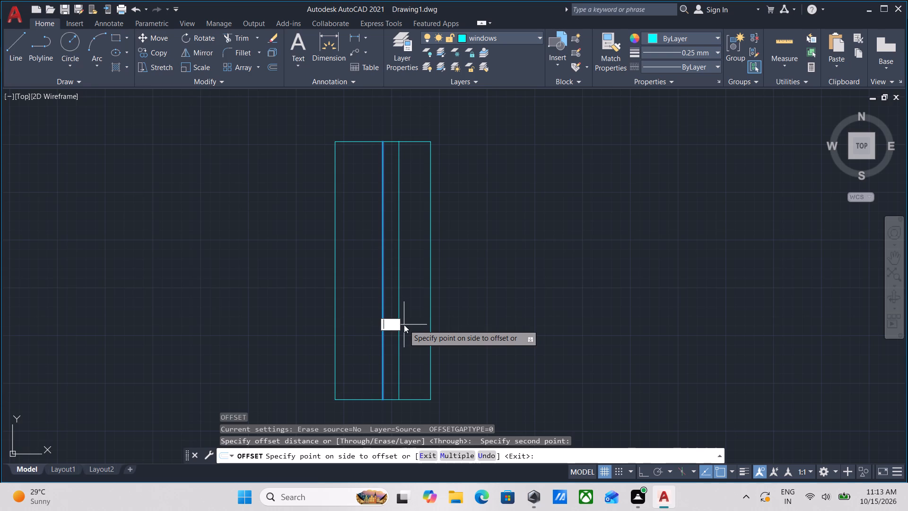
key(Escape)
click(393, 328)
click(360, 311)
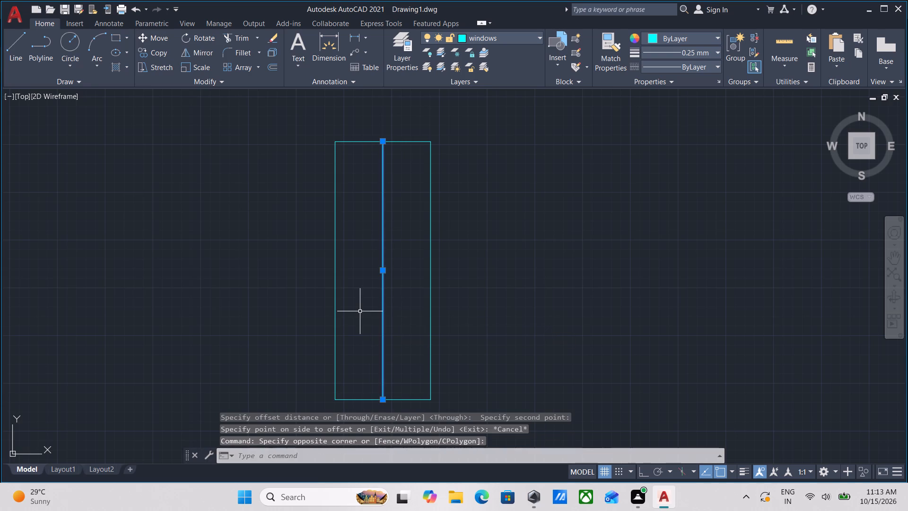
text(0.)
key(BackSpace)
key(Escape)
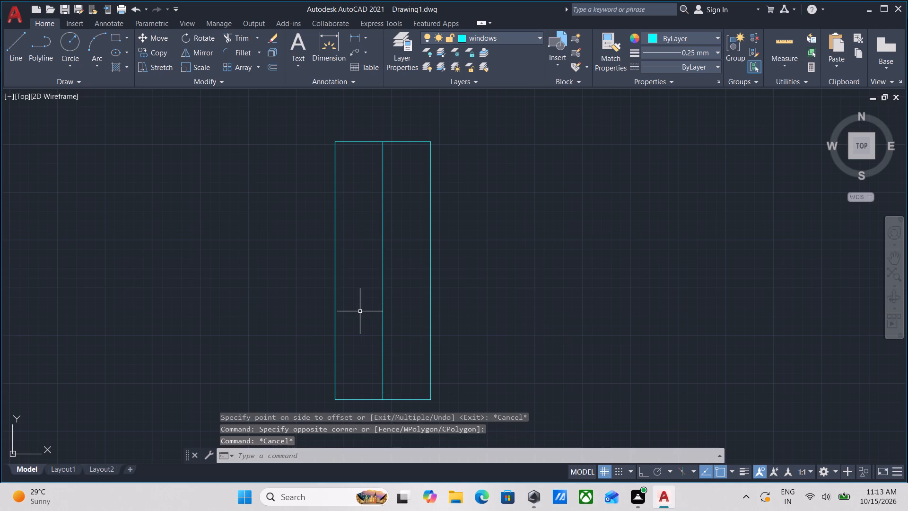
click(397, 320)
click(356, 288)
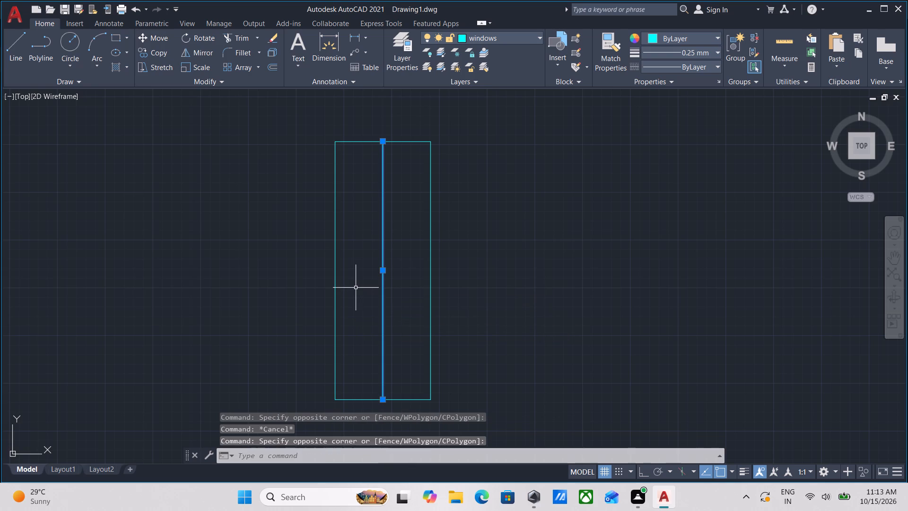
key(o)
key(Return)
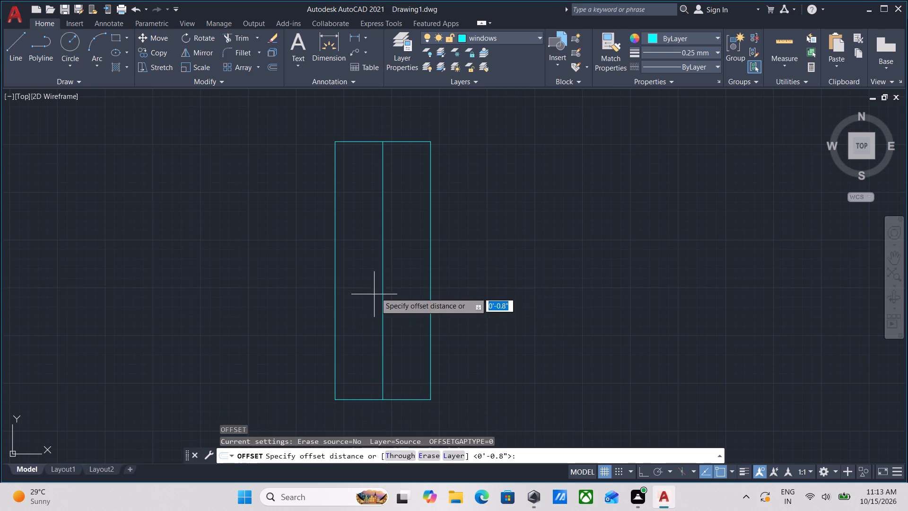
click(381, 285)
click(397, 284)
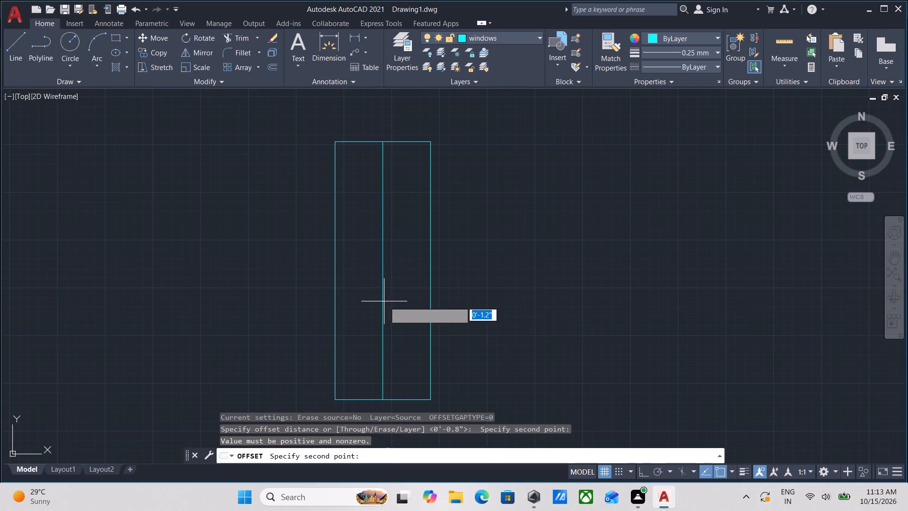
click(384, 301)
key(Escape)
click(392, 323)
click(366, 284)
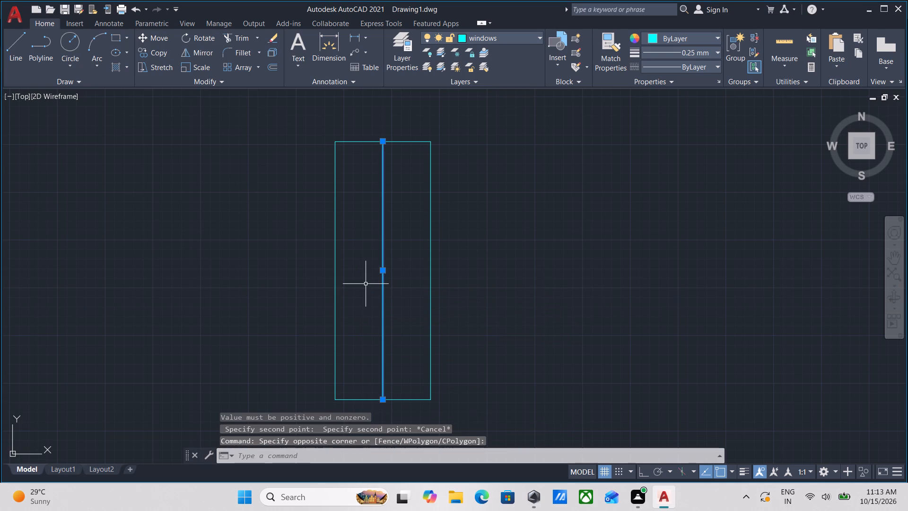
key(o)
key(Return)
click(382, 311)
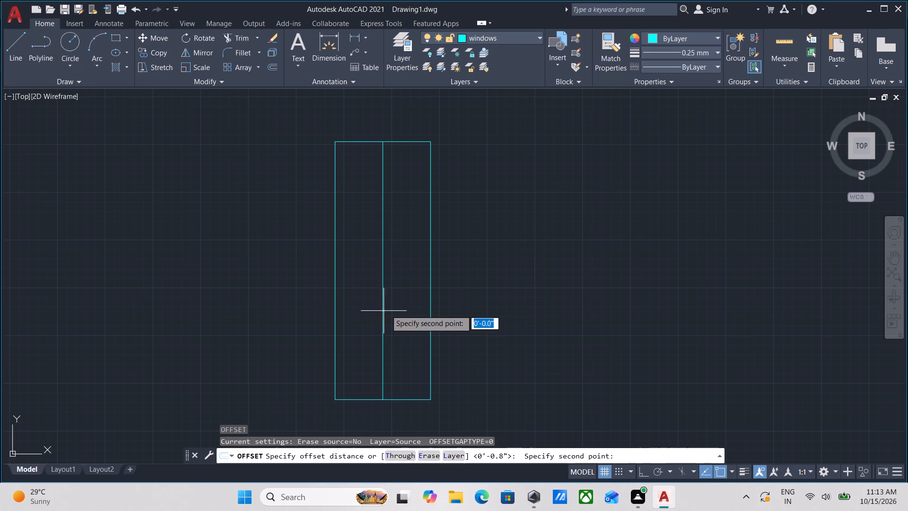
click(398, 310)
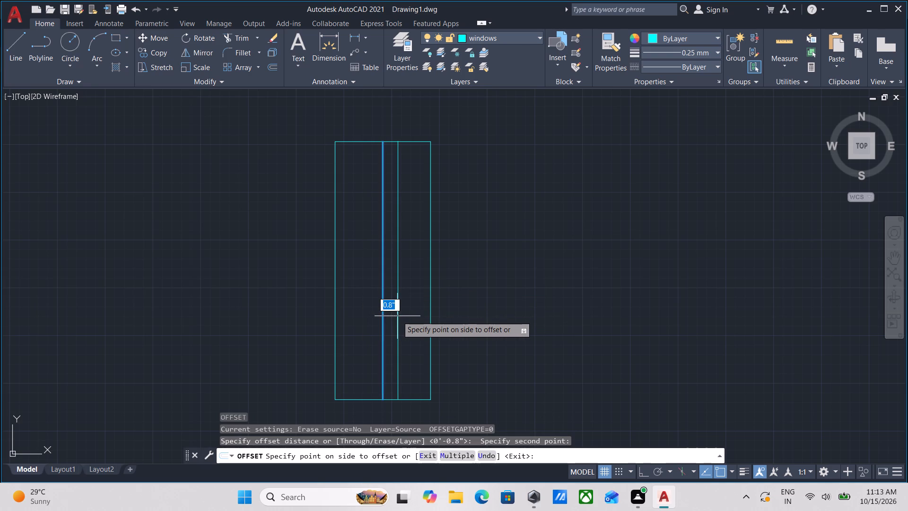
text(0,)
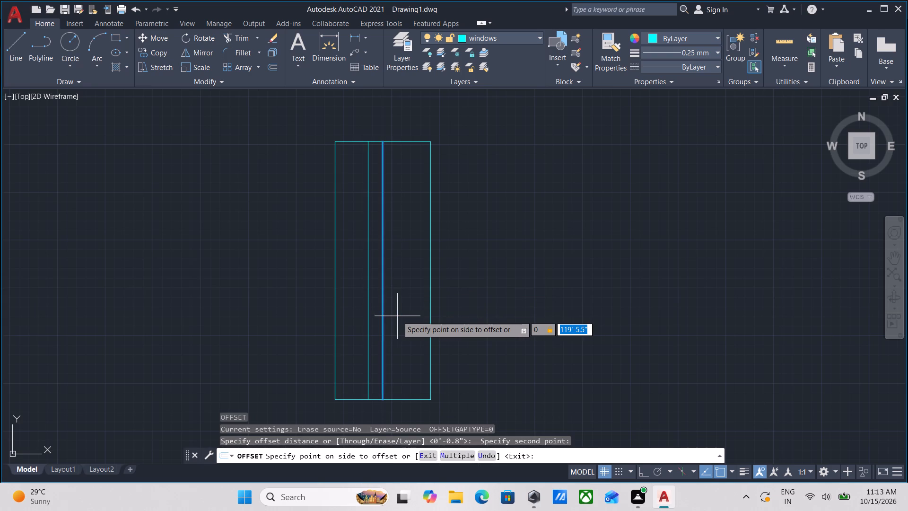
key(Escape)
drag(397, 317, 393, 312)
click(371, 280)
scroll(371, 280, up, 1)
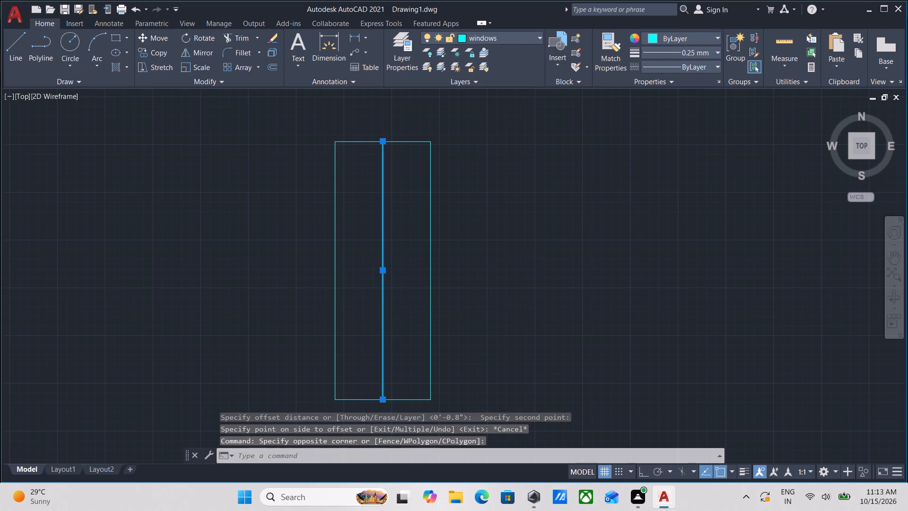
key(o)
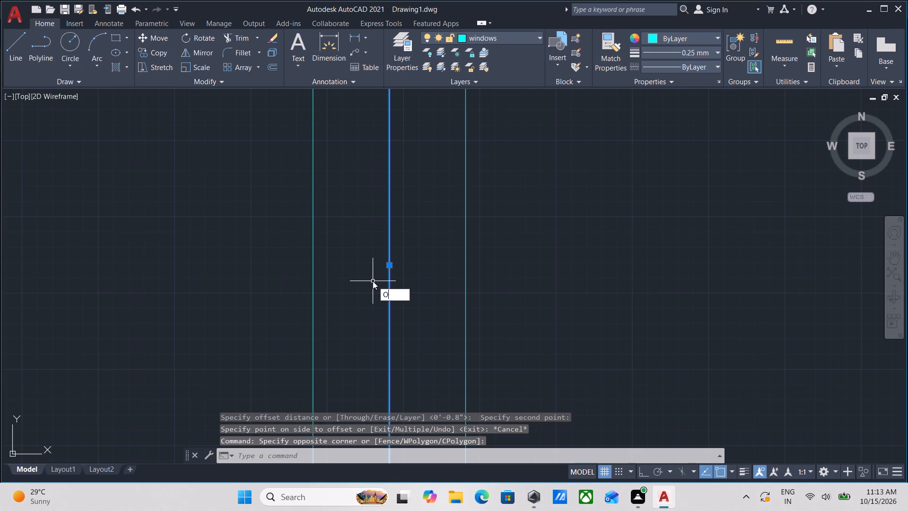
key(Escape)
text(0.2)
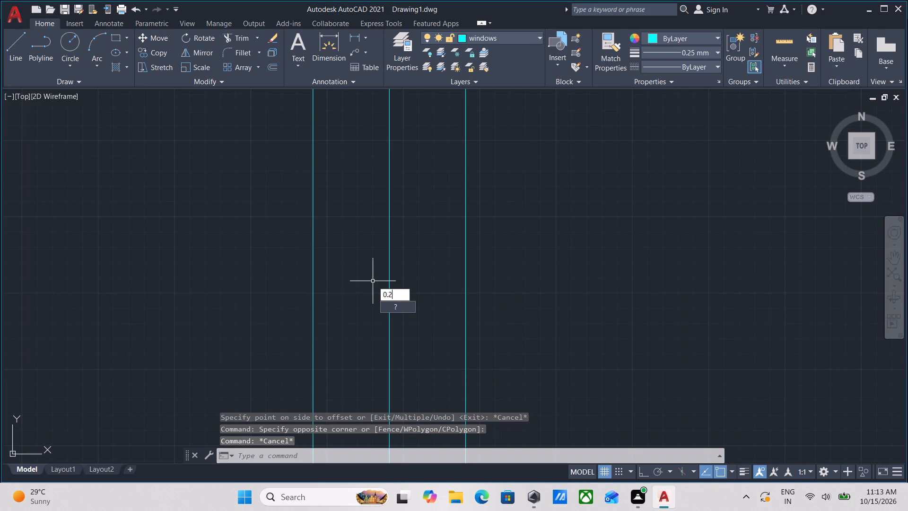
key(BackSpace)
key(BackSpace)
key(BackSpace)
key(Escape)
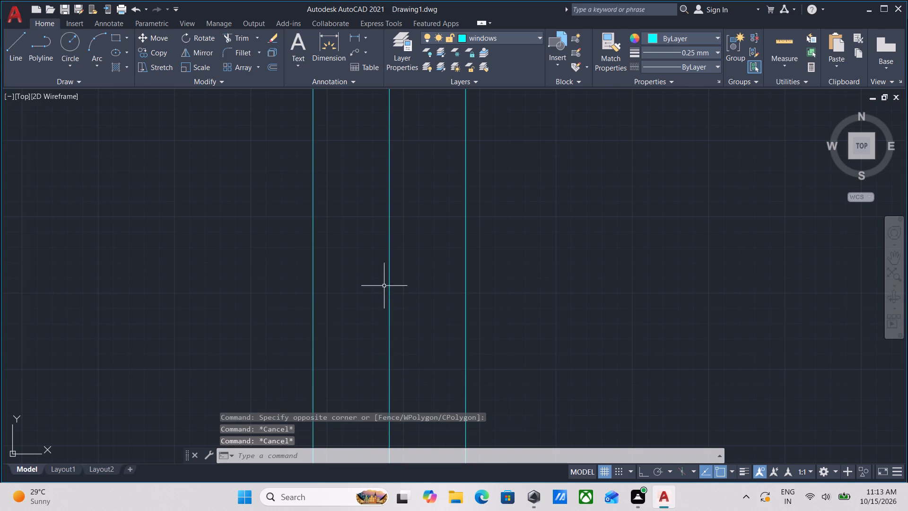
Offset the rectangle's vertical centre line by 0.2" to each side.
click(402, 319)
click(369, 267)
key(o)
key(Return)
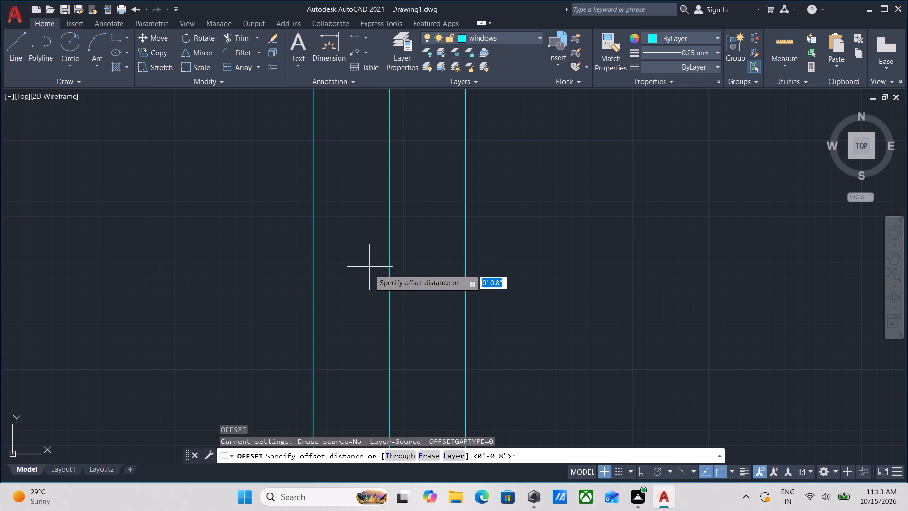
click(391, 324)
click(418, 311)
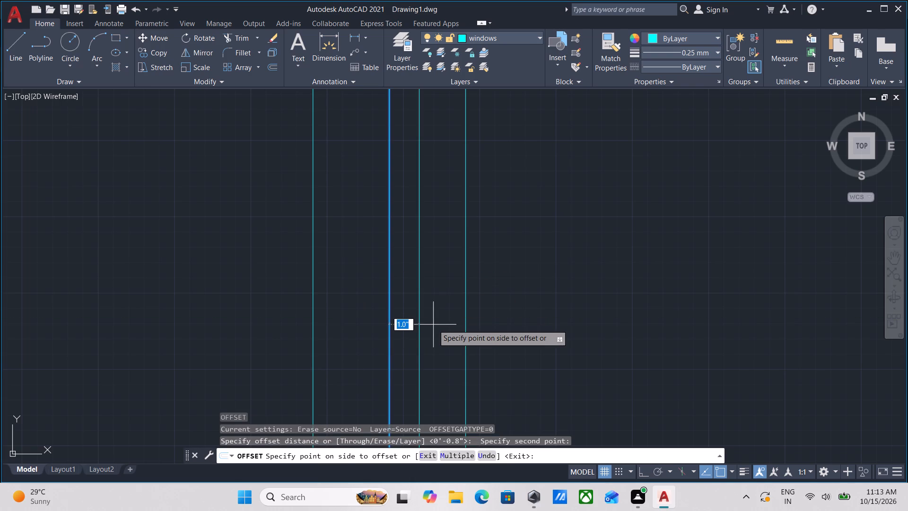
key(0)
text(.2)
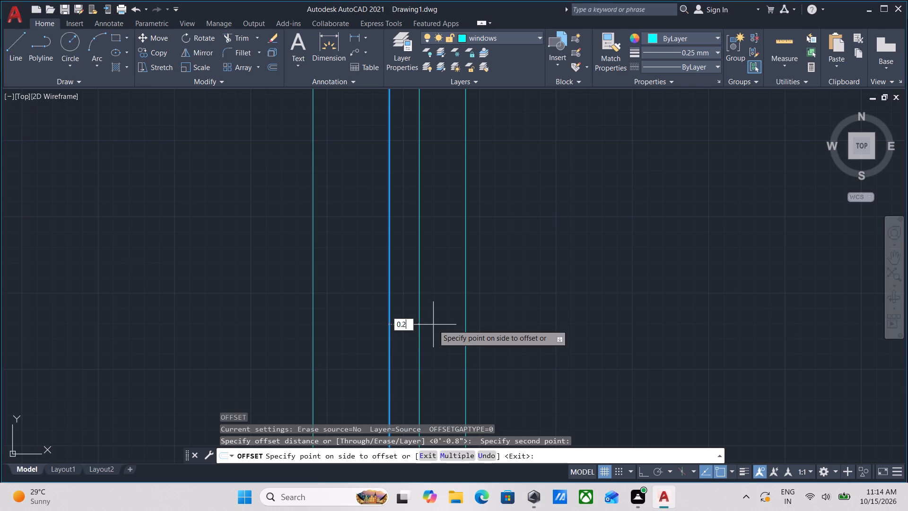
key(shift+quotedbl)
key(Return)
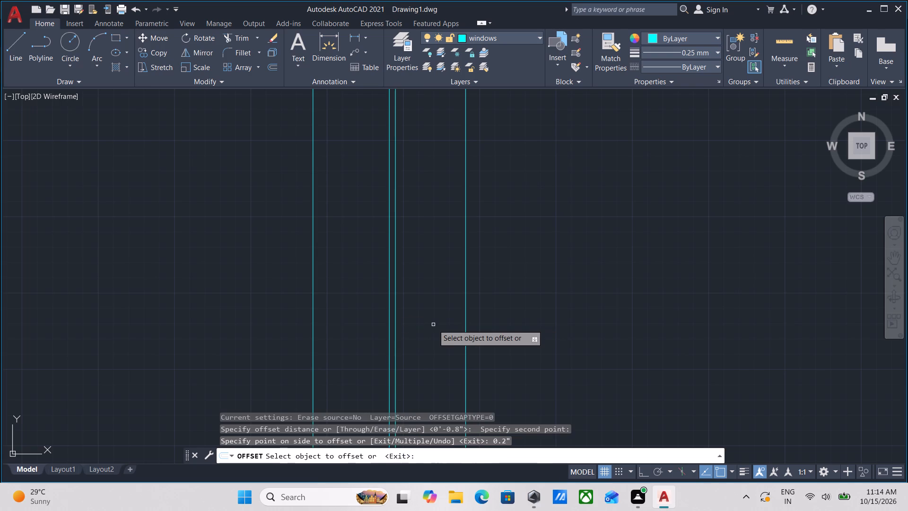
click(389, 331)
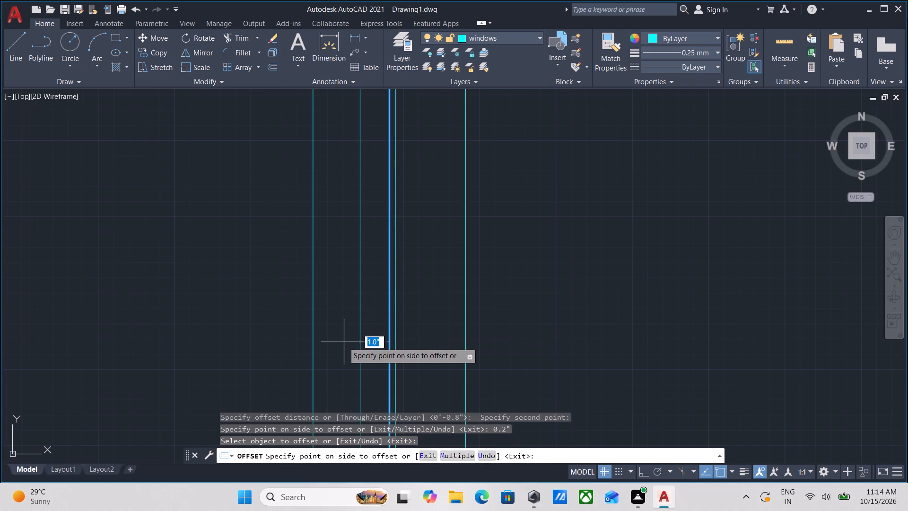
text(0.2)
key(shift+quotedbl)
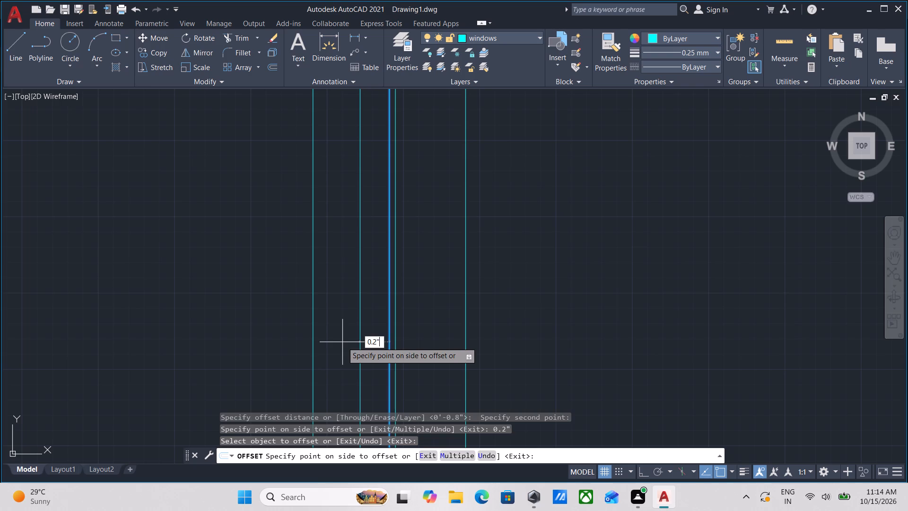
key(Return)
scroll(342, 342, down, 3)
key(Escape)
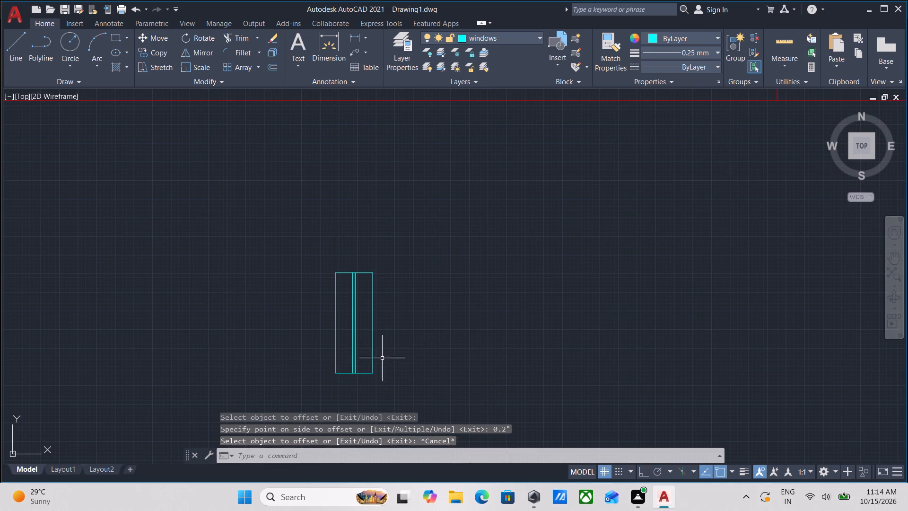
Group the small window's rectangle and its three vertical lines into one object.
click(384, 373)
click(311, 257)
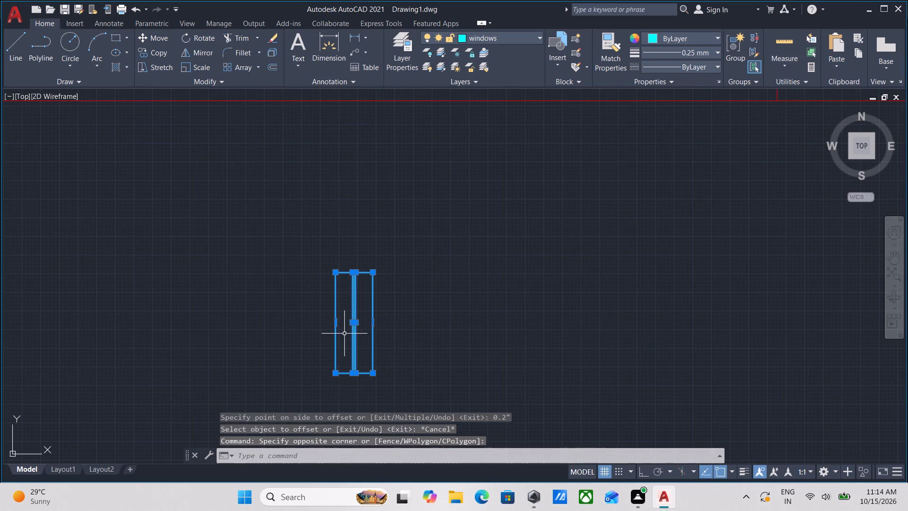
key(g)
key(Return)
Copy the window group by its lower-left corner to the lower-left corner of the opening in the washroom's east wall.
drag(395, 398, 388, 387)
click(330, 314)
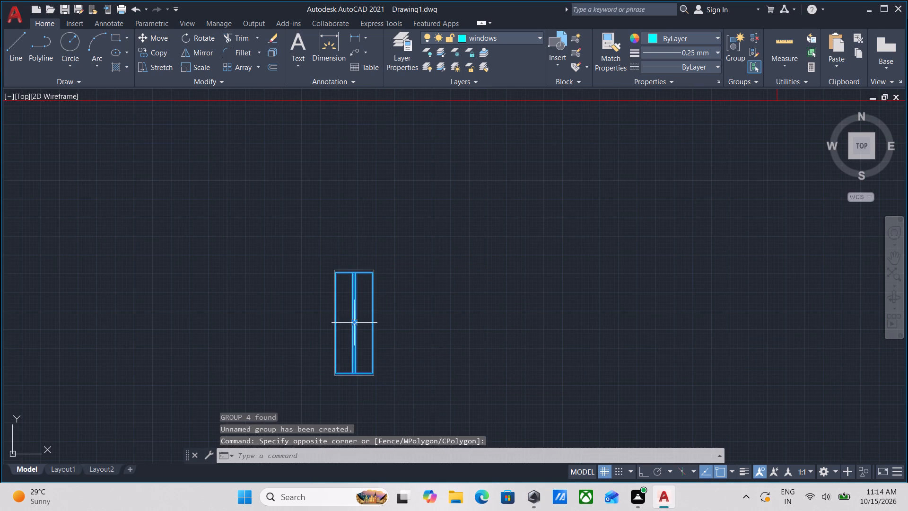
middle_drag(358, 324, 364, 343)
key(c)
key(o)
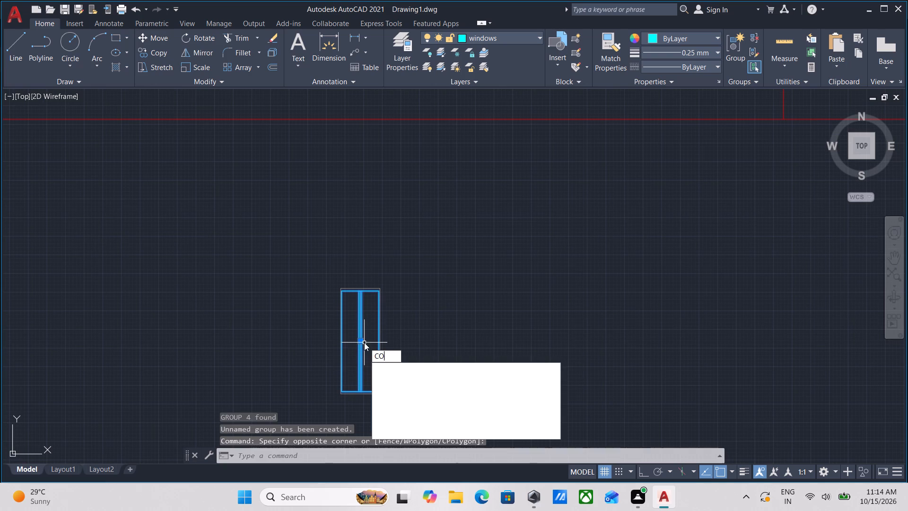
key(Return)
click(340, 391)
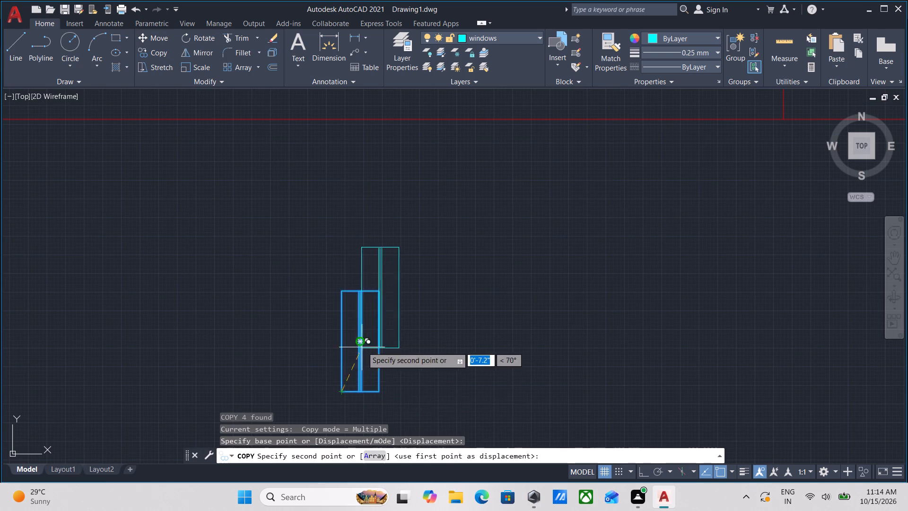
middle_drag(363, 347, 349, 448)
scroll(421, 359, down, 2)
middle_drag(420, 359, 394, 440)
scroll(375, 358, up, 3)
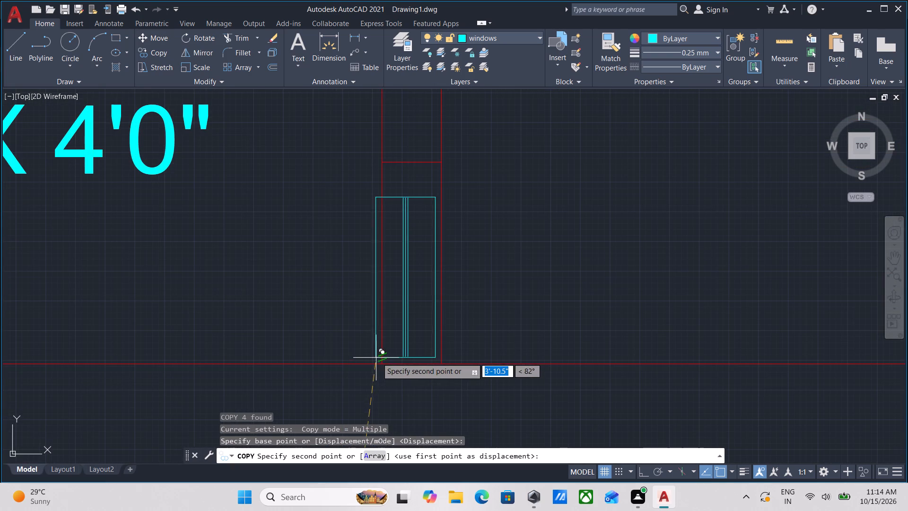
click(381, 362)
scroll(408, 303, down, 1)
middle_drag(408, 305, 402, 363)
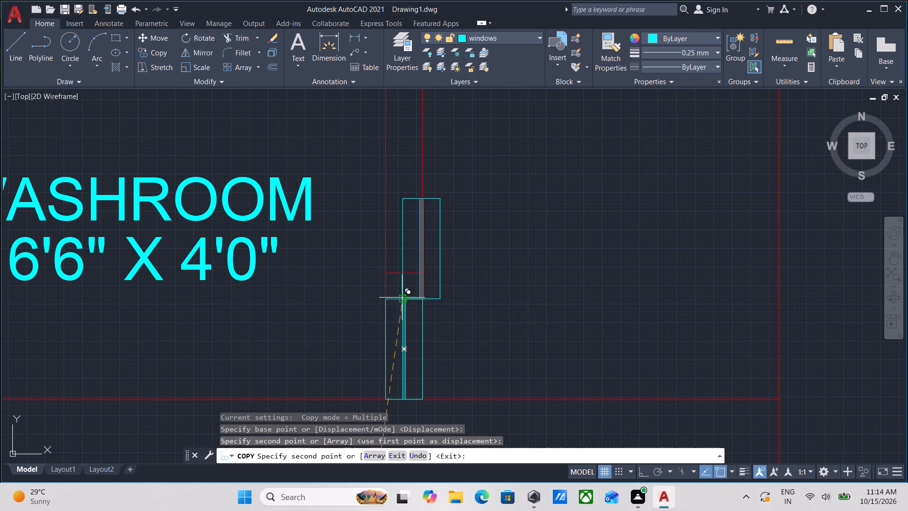
key(Escape)
Ungroup the window copy placed in the washroom's east wall.
scroll(374, 292, up, 2)
click(444, 291)
click(426, 320)
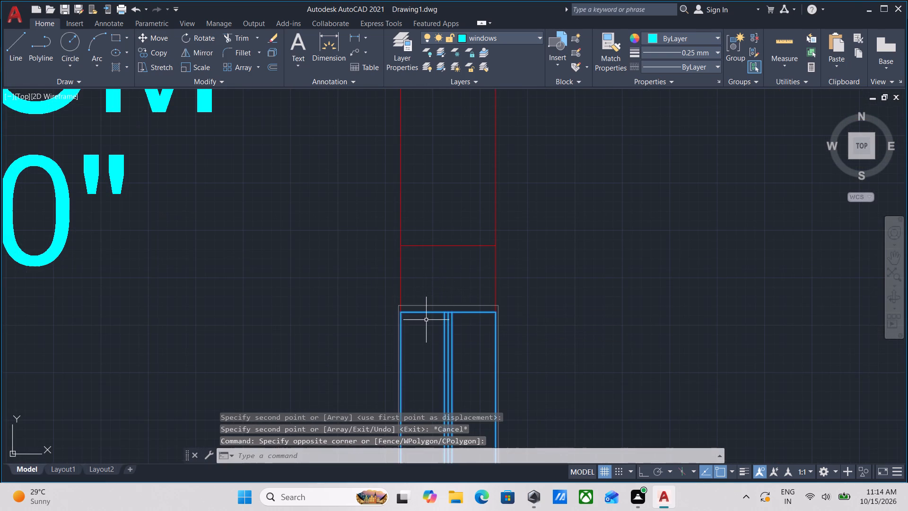
text(UNG)
key(Return)
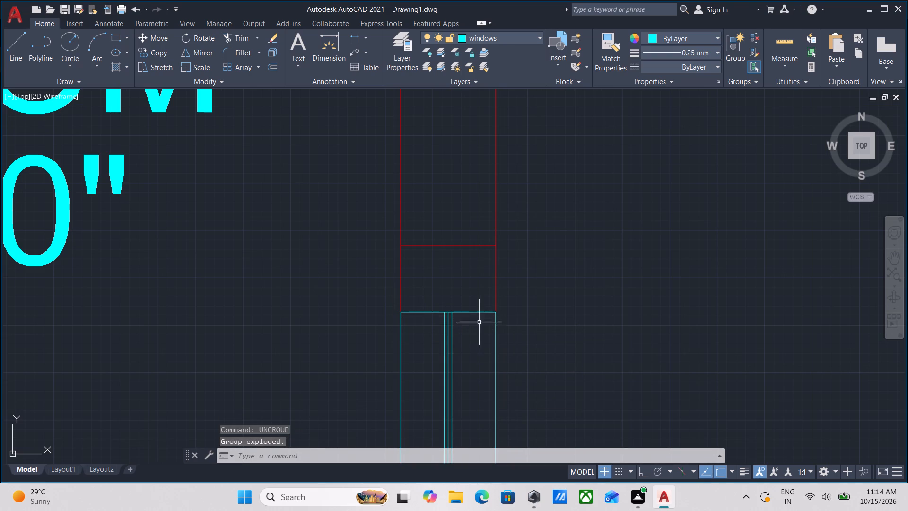
Stretch the copied window's three vertical centre lines up to the top edge of the wall opening.
click(467, 298)
click(433, 327)
scroll(444, 342, up, 1)
middle_drag(444, 342, 452, 306)
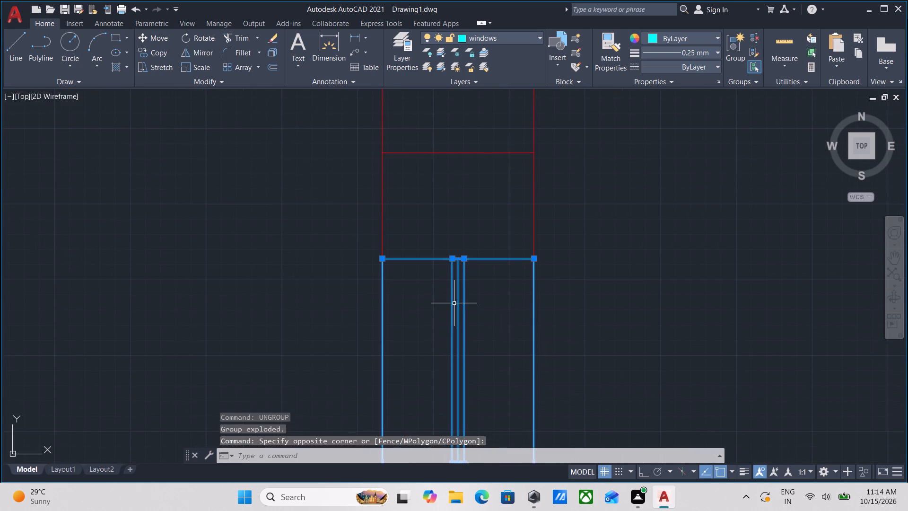
text(STR)
key(Return)
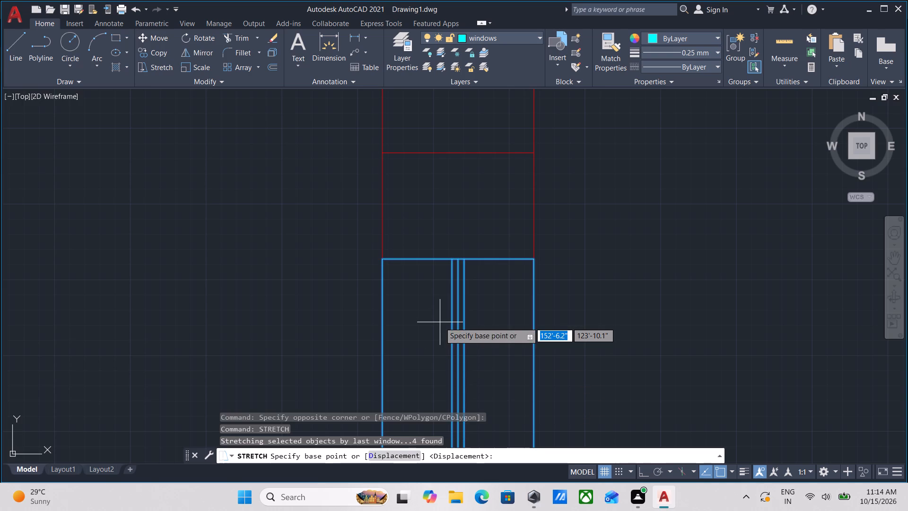
click(459, 260)
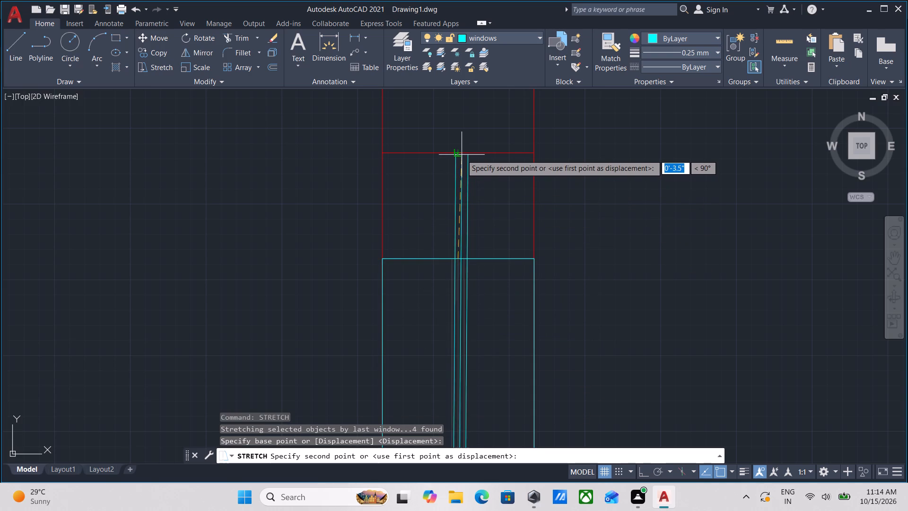
click(460, 151)
Stretch the window rectangle's top edge up to the top edge of the wall opening.
drag(498, 284, 493, 275)
click(477, 229)
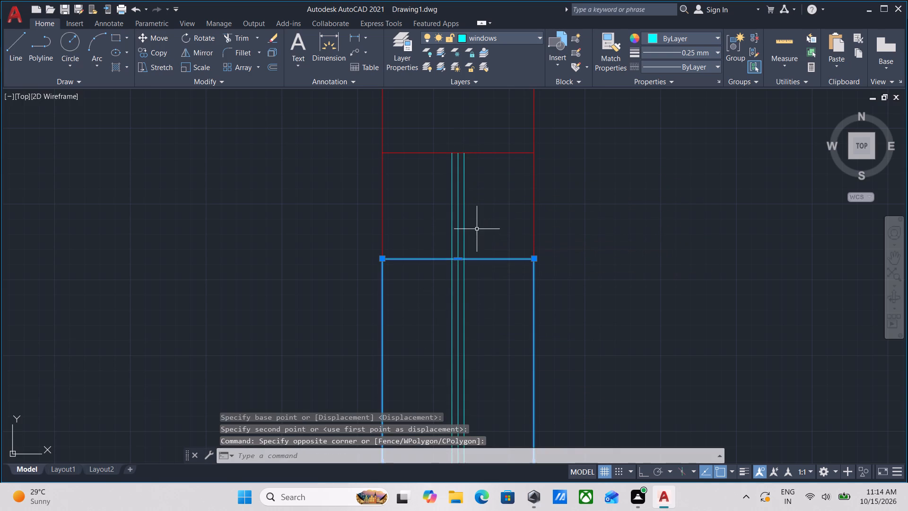
click(460, 261)
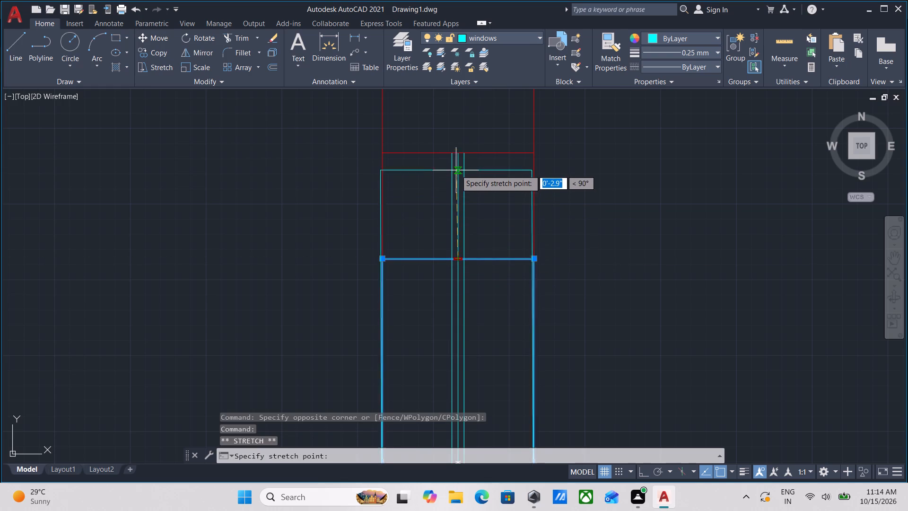
click(459, 154)
scroll(481, 206, down, 2)
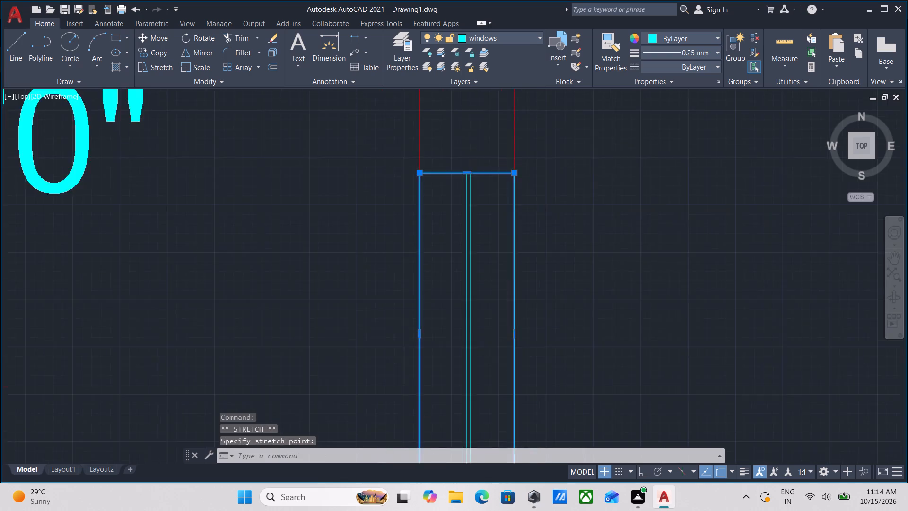
middle_drag(481, 206, 491, 151)
scroll(489, 293, up, 2)
scroll(492, 287, down, 2)
middle_drag(492, 286, 478, 342)
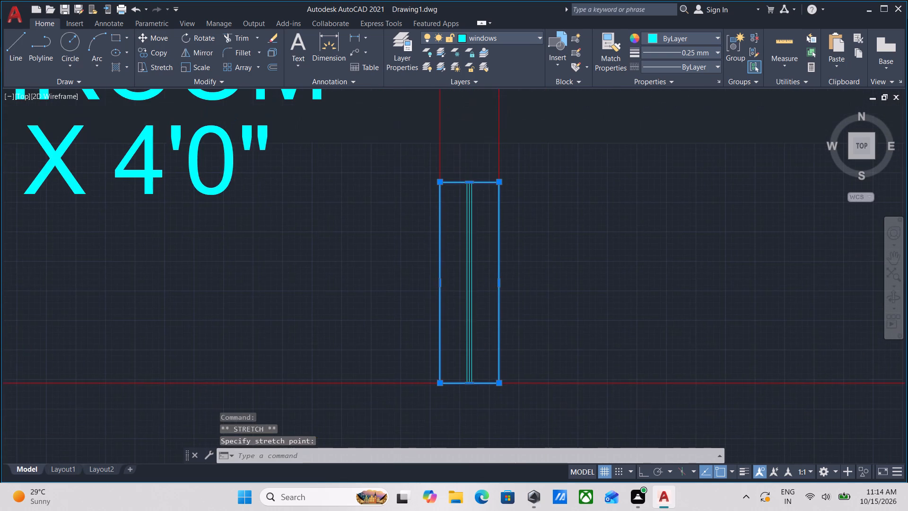
scroll(478, 310, down, 3)
key(Escape)
Copy the WASHROOM label into the small space on the east side of the washroom.
scroll(480, 309, up, 2)
scroll(384, 297, down, 2)
middle_drag(384, 297, 419, 316)
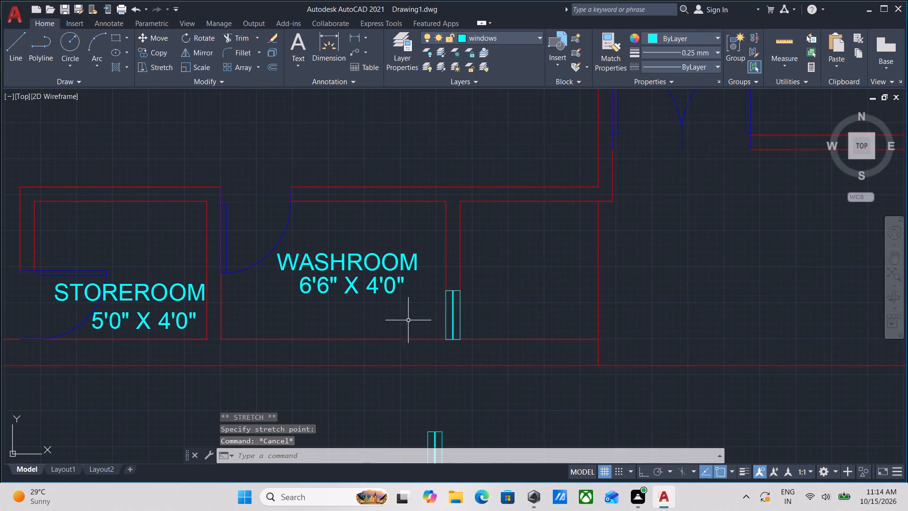
middle_drag(380, 317, 395, 340)
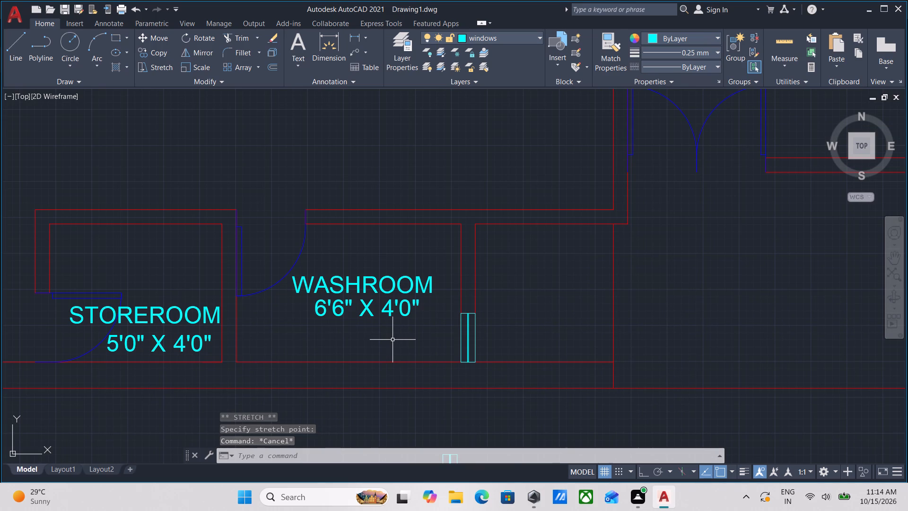
middle_drag(392, 336, 393, 360)
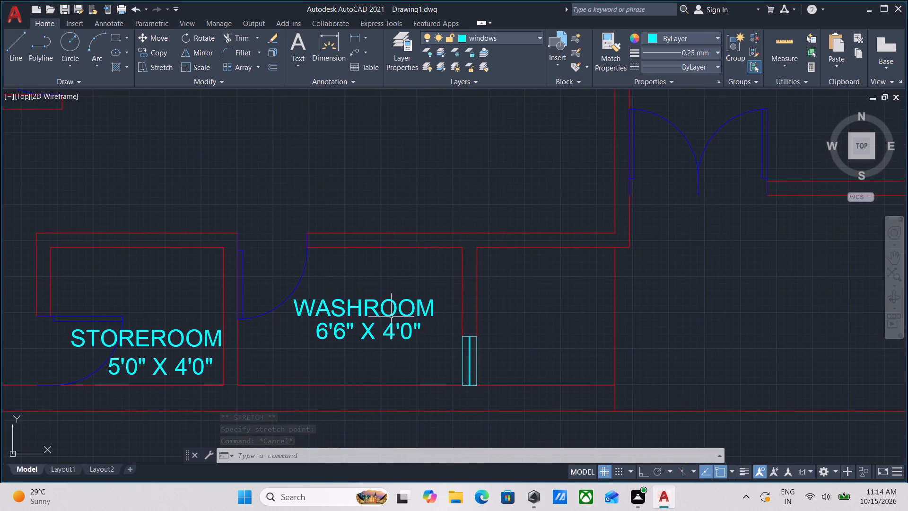
scroll(390, 293, up, 2)
click(389, 296)
click(307, 324)
scroll(311, 324, down, 1)
middle_drag(324, 325, 346, 321)
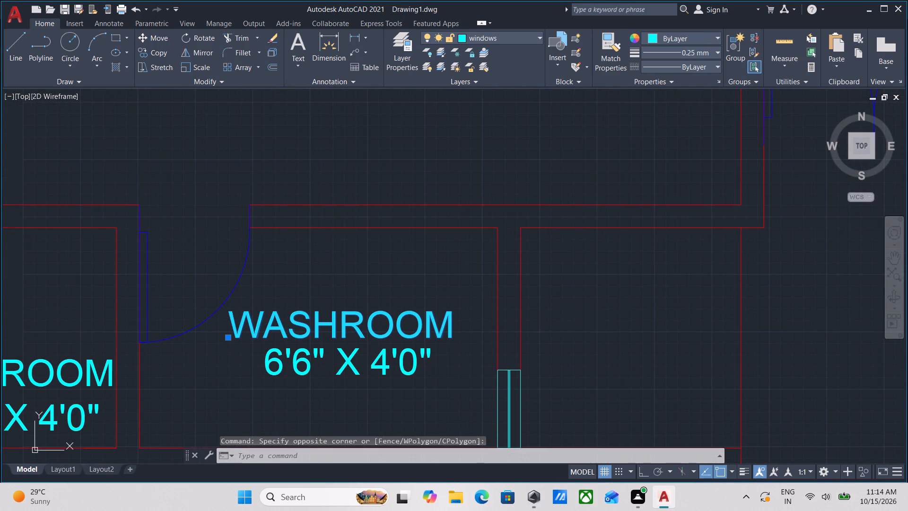
key(x)
key(Escape)
drag(428, 282, 419, 287)
click(354, 321)
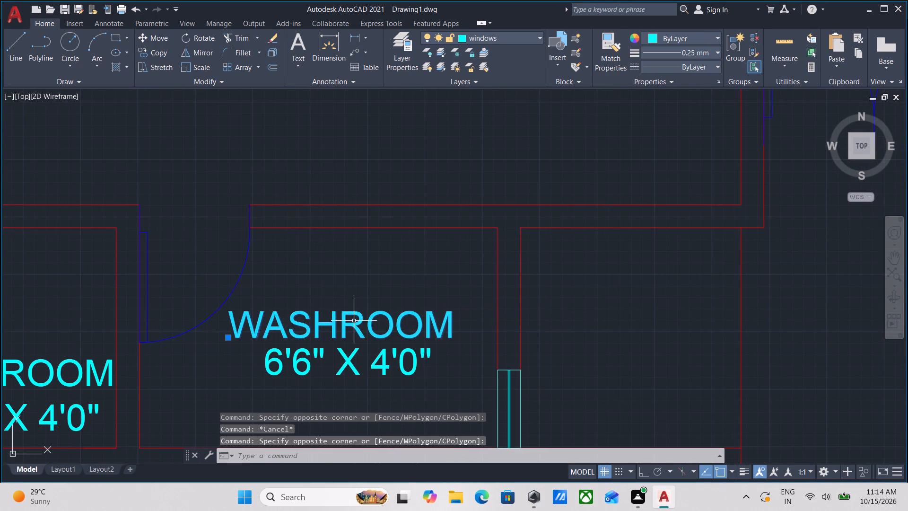
text(CO)
key(Return)
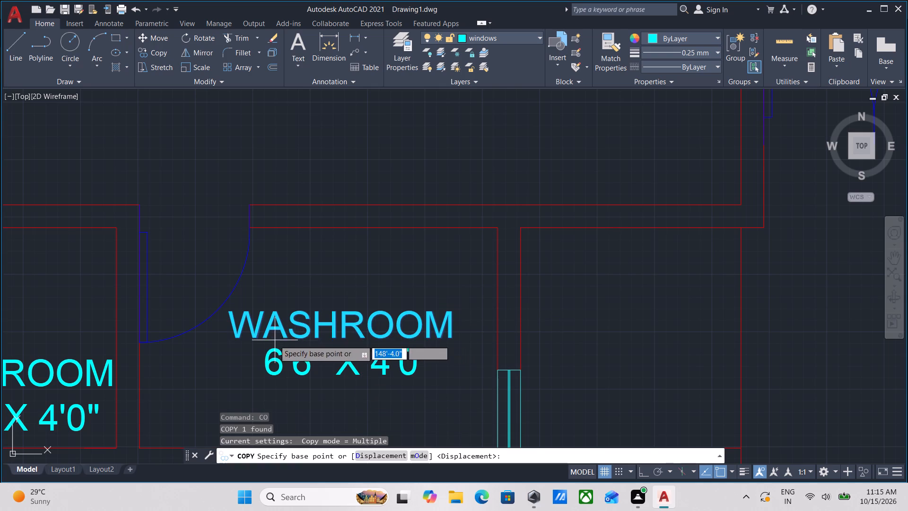
click(237, 336)
scroll(508, 308, down, 1)
middle_drag(505, 308, 338, 321)
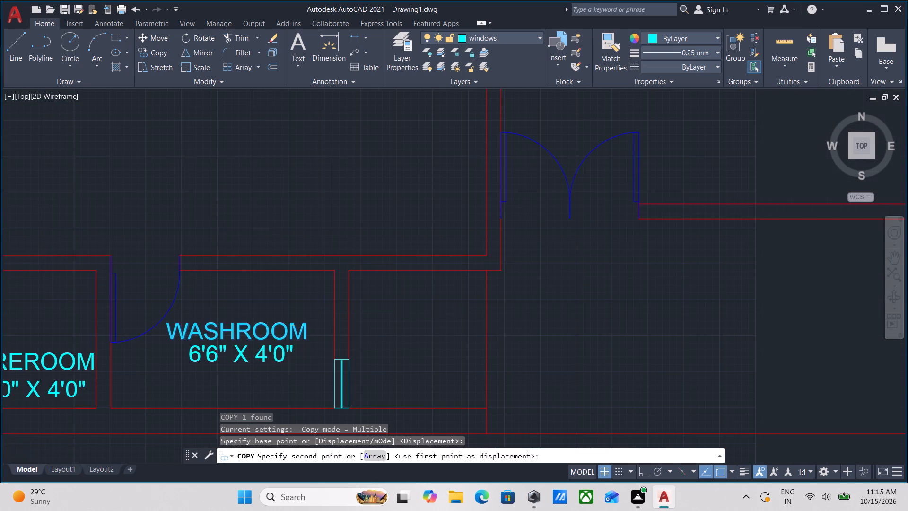
click(365, 313)
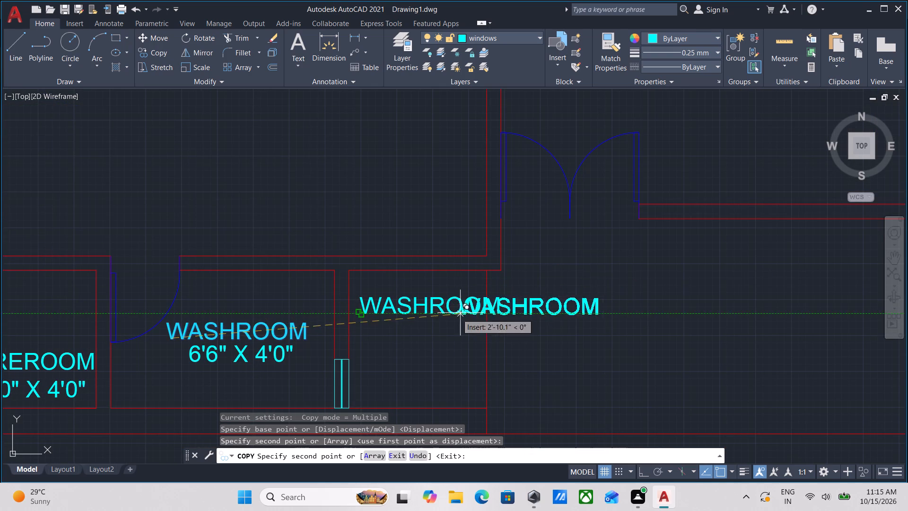
scroll(400, 322, up, 2)
key(Escape)
Change the copied label's text to SHOW.
double_click(377, 277)
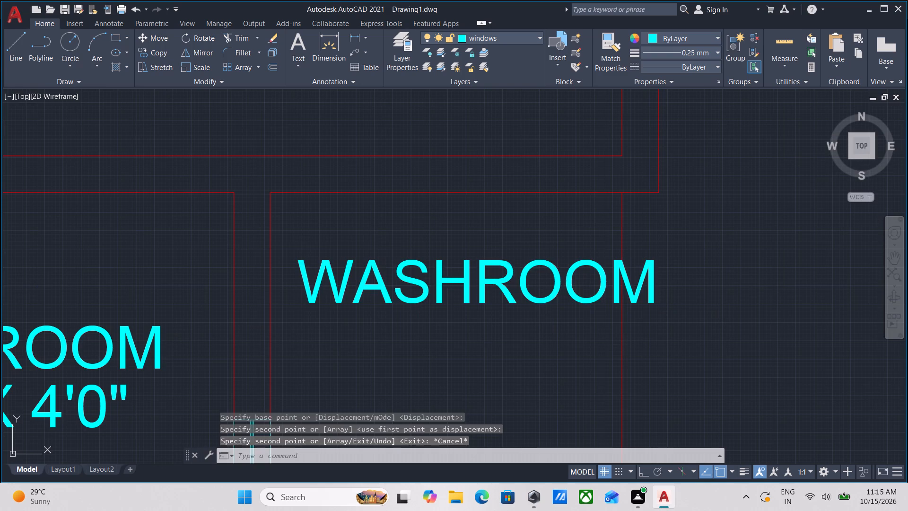
text(SHP)
key(BackSpace)
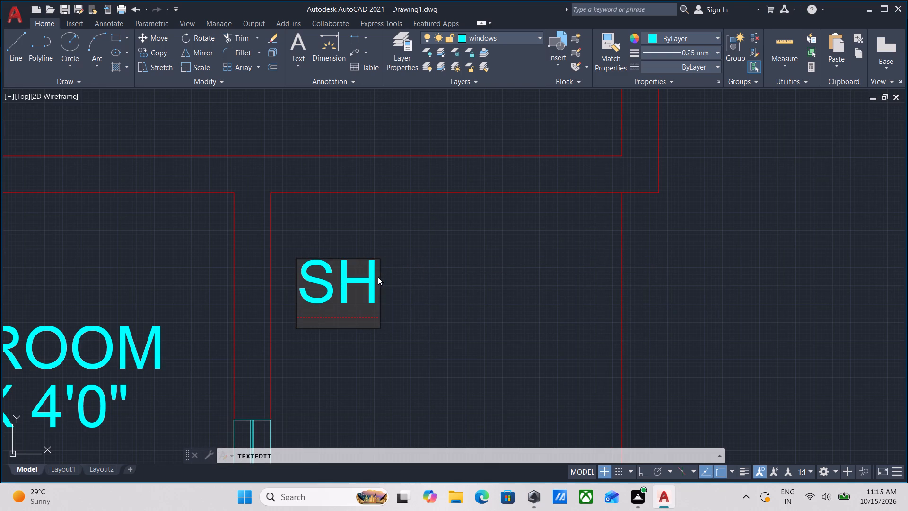
text(OW)
key(space)
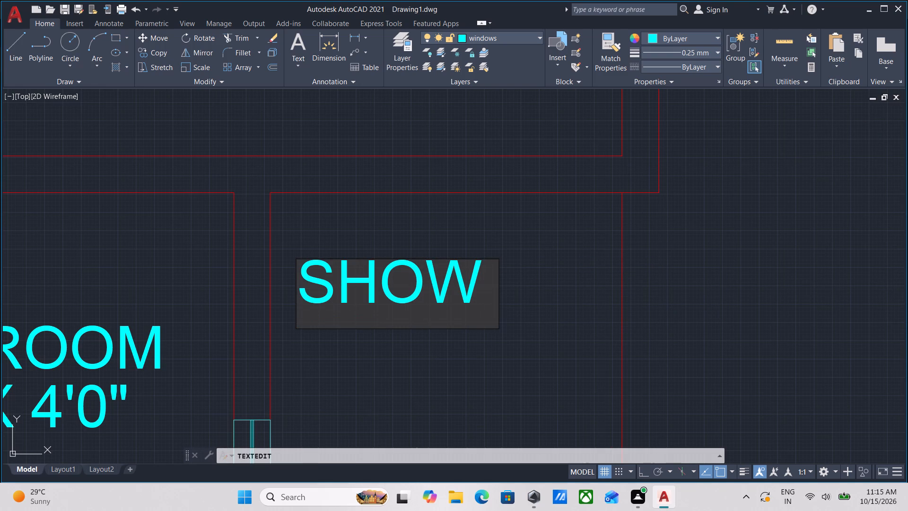
key(Return)
key(Return)
Copy the SHOW label to a second line directly below it.
scroll(379, 278, down, 1)
click(403, 303)
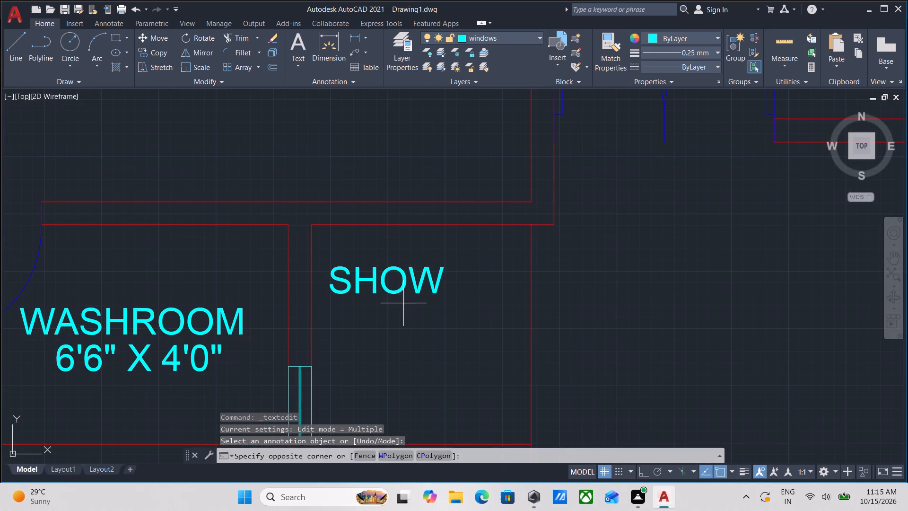
click(359, 255)
text(CO)
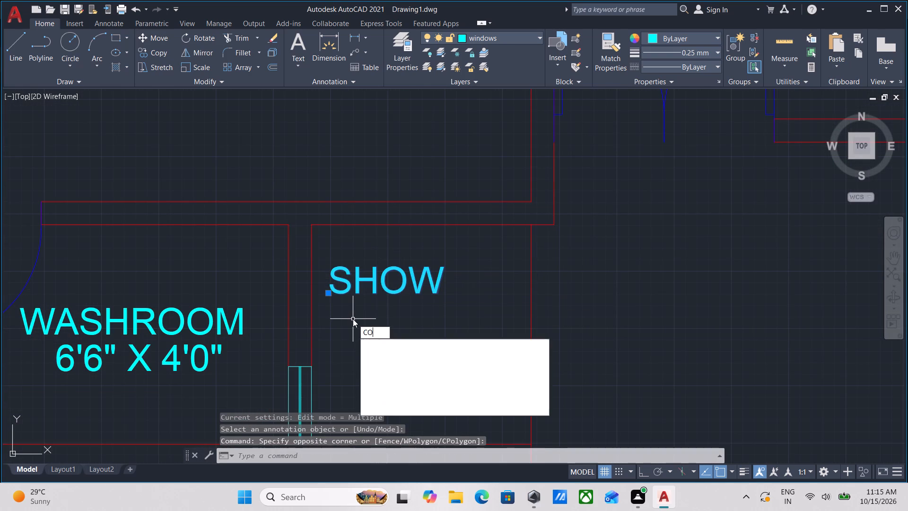
key(Return)
click(340, 291)
click(340, 330)
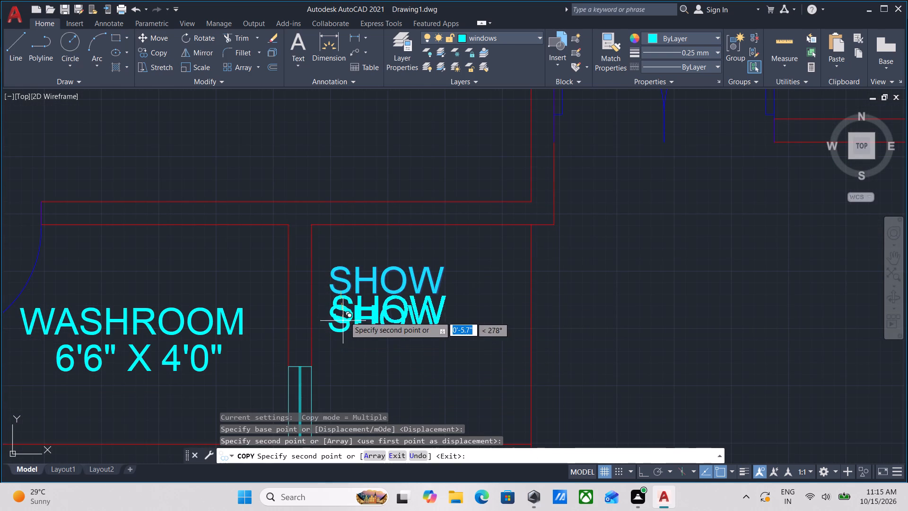
key(Escape)
Change the lower SHOW label's text to CABINET.
double_click(339, 316)
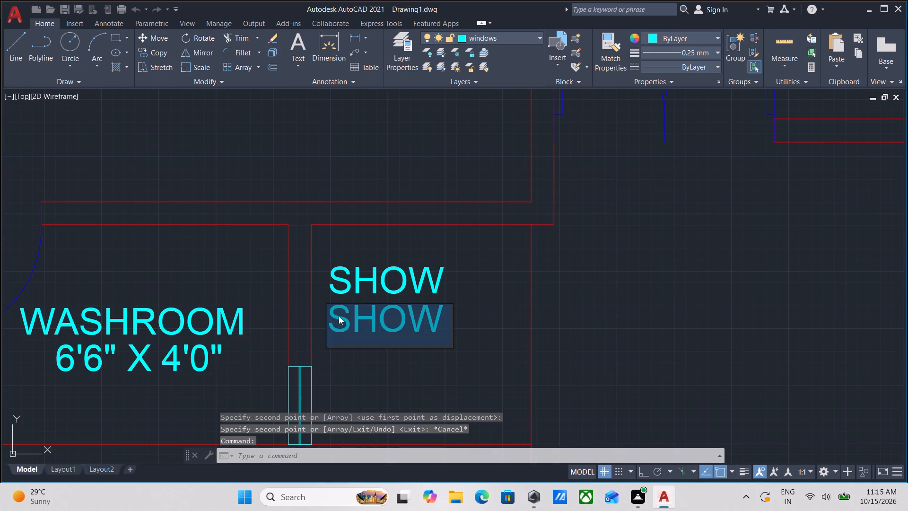
text(CABINET)
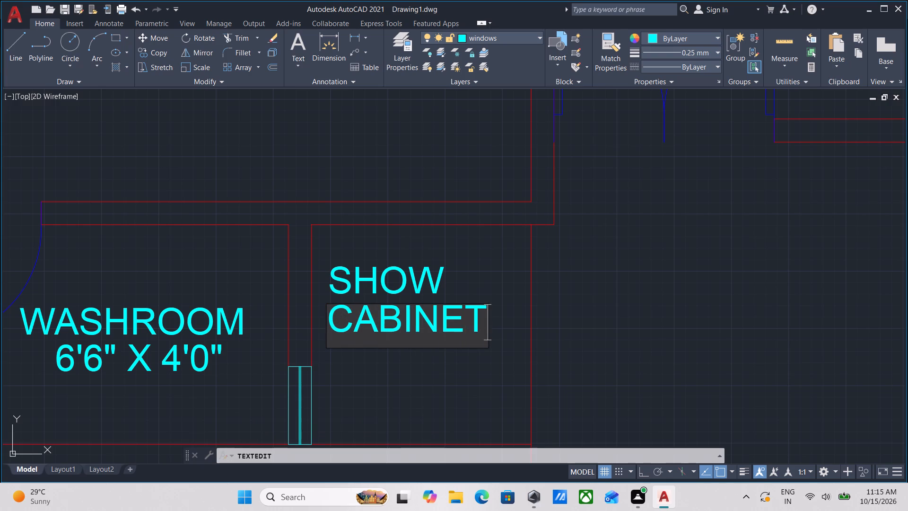
key(Return)
key(Return)
Copy the CABINET label to a third line about 11" below it.
drag(393, 355, 378, 341)
click(340, 302)
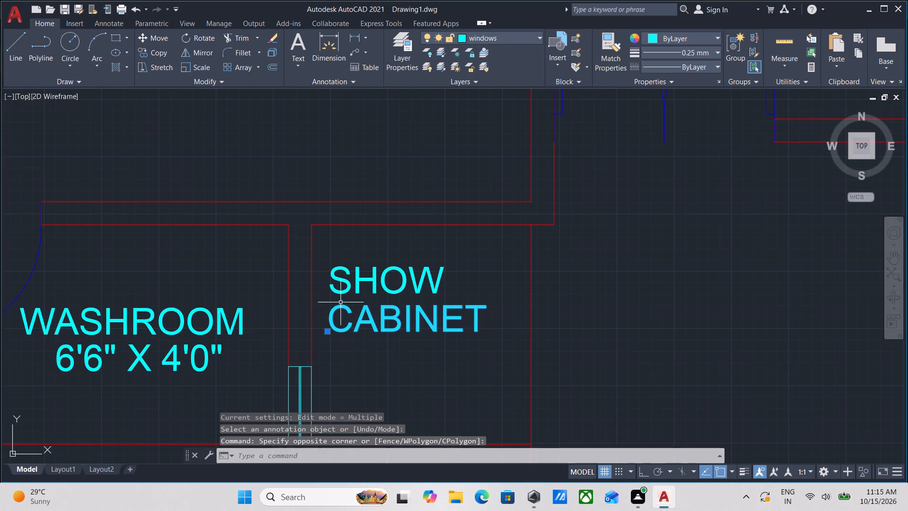
text(CO)
key(Return)
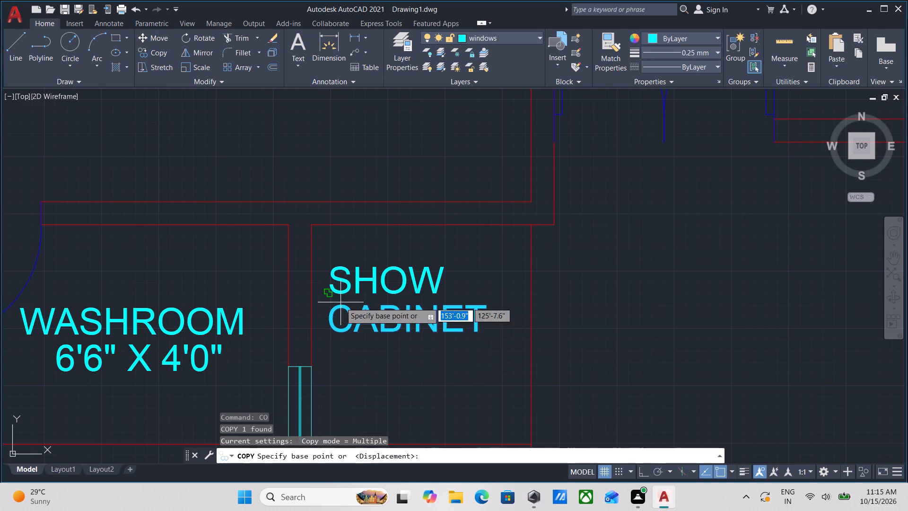
click(339, 336)
click(329, 382)
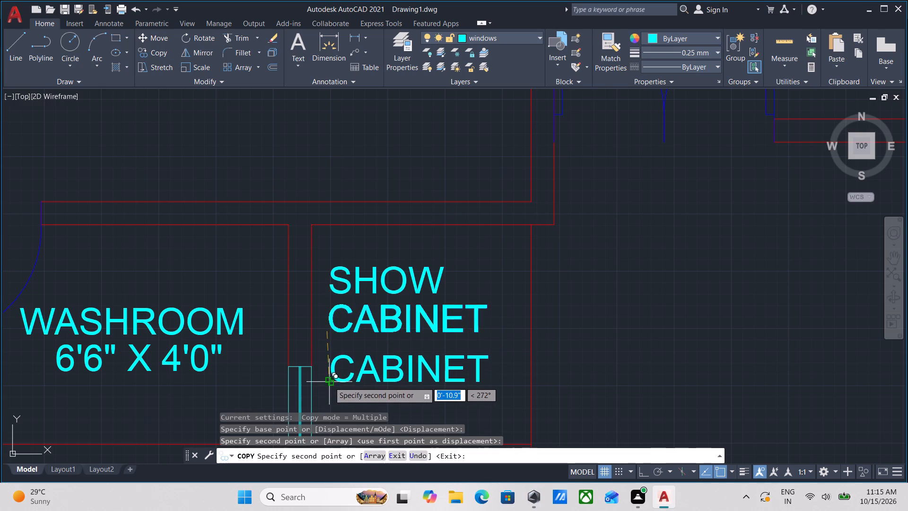
key(Escape)
Change the lowest copied label under SHOW CABINET to the size 4'0" X 4'0".
double_click(363, 374)
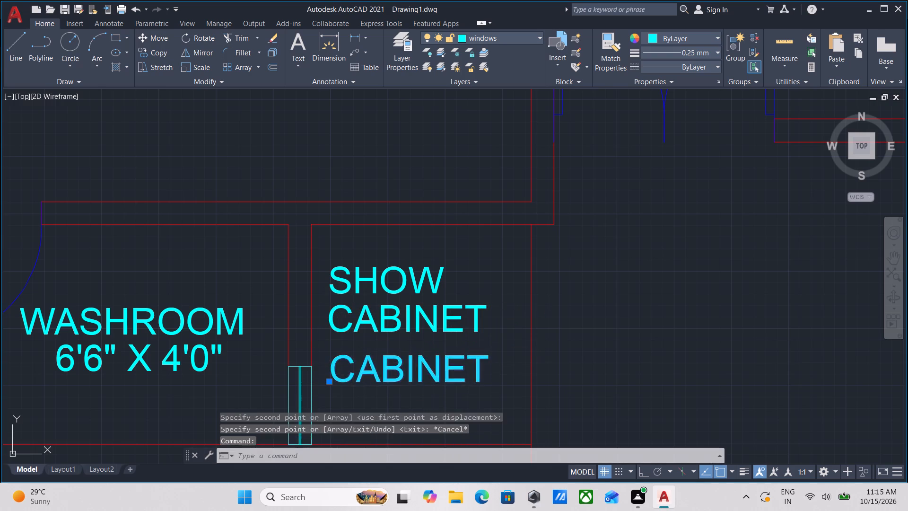
key(4)
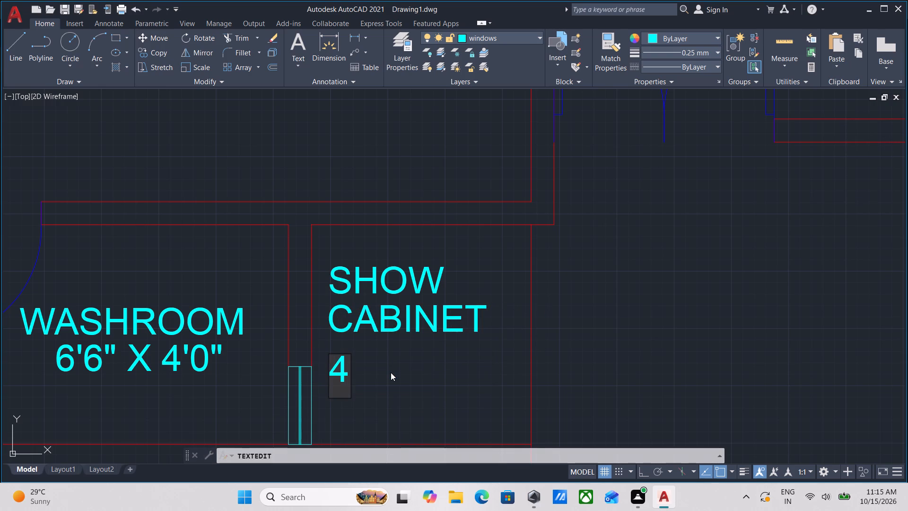
key(apostrophe)
key(0)
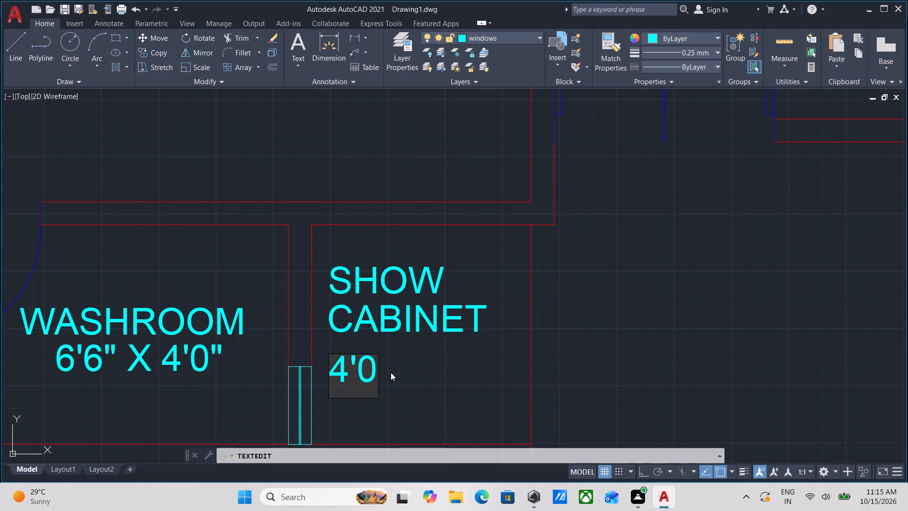
key(shift+quotedbl)
key(space)
text(X)
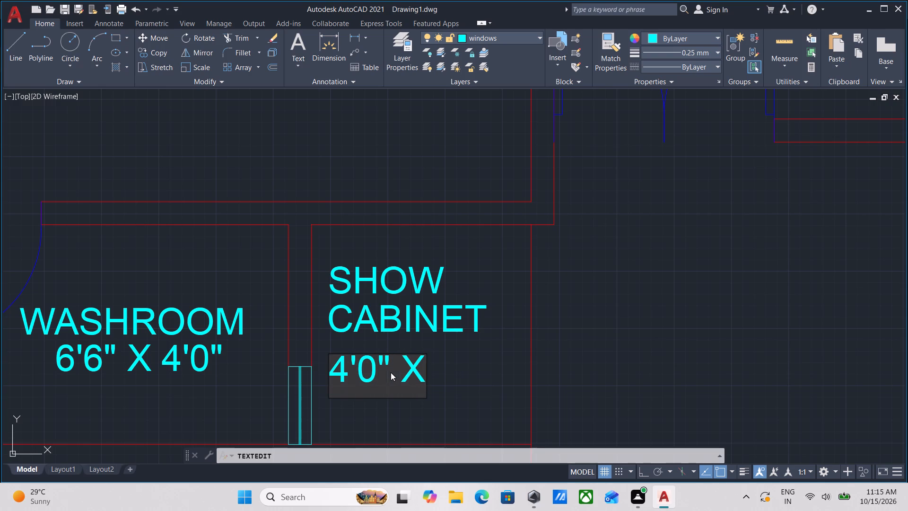
key(space)
text(4')
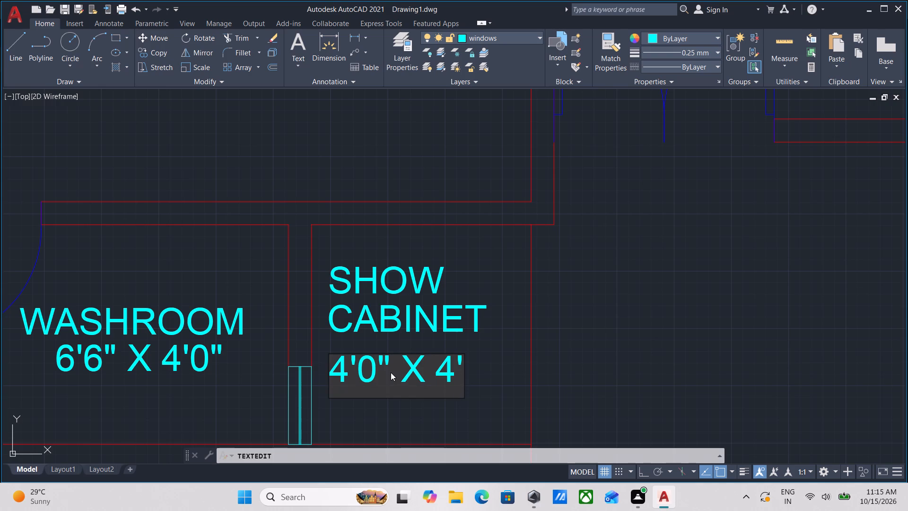
text(0")
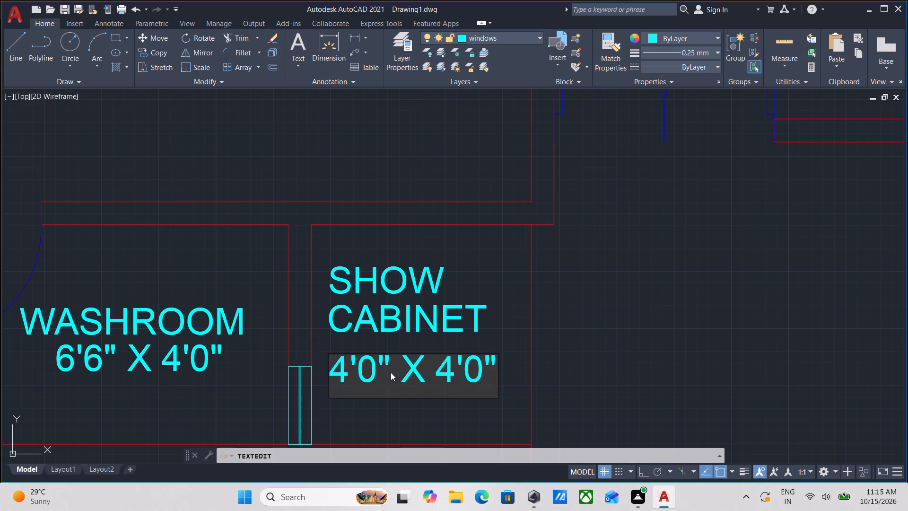
key(Return)
key(Return)
Copy the WASHROOM name and size labels into the space below the double door, beside the show cabinet.
scroll(391, 372, down, 1)
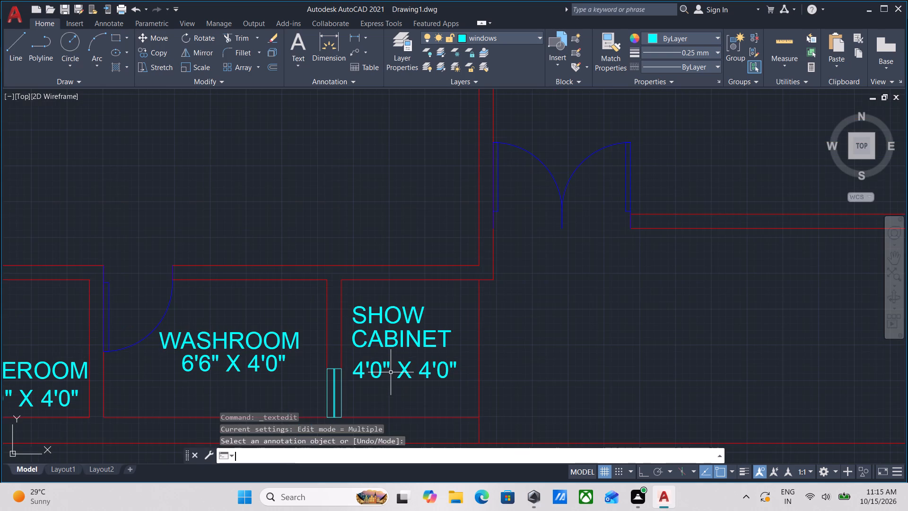
scroll(398, 358, up, 1)
scroll(398, 353, down, 1)
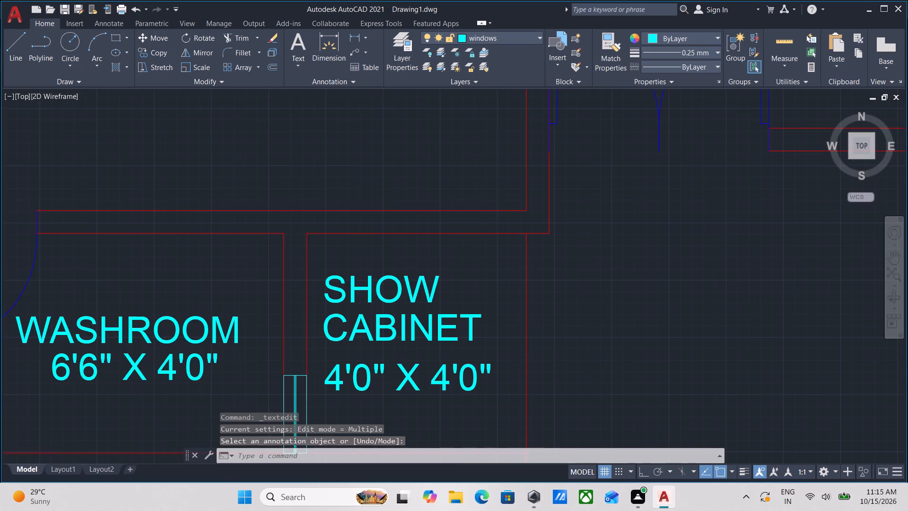
middle_drag(398, 353, 385, 381)
middle_drag(247, 381, 287, 340)
drag(297, 308, 265, 344)
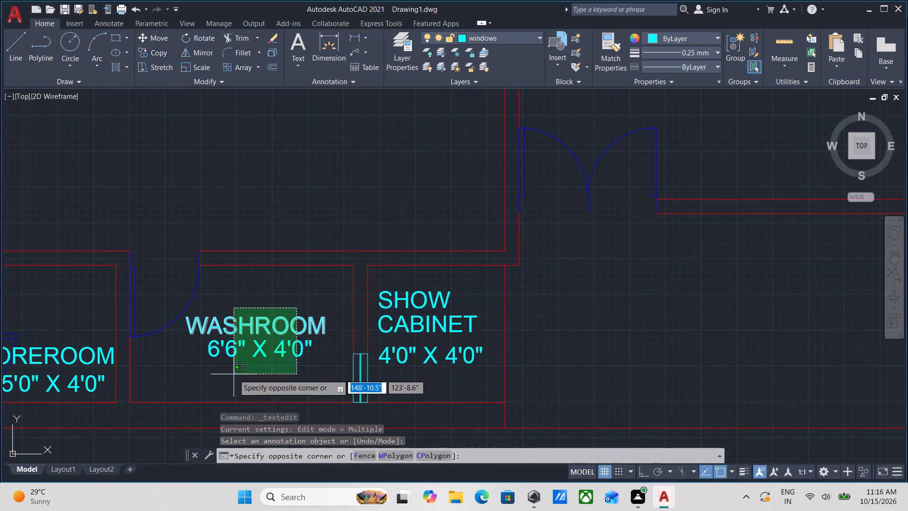
click(234, 374)
text(CO)
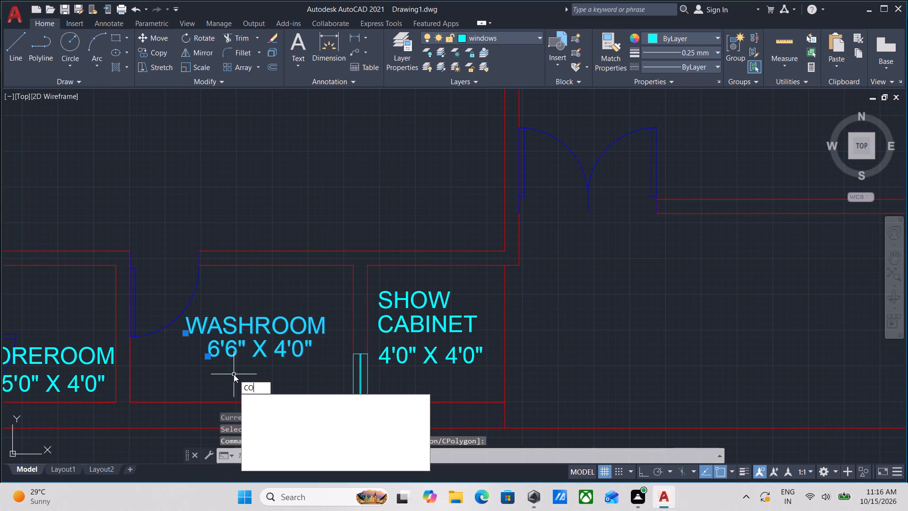
key(Return)
click(186, 331)
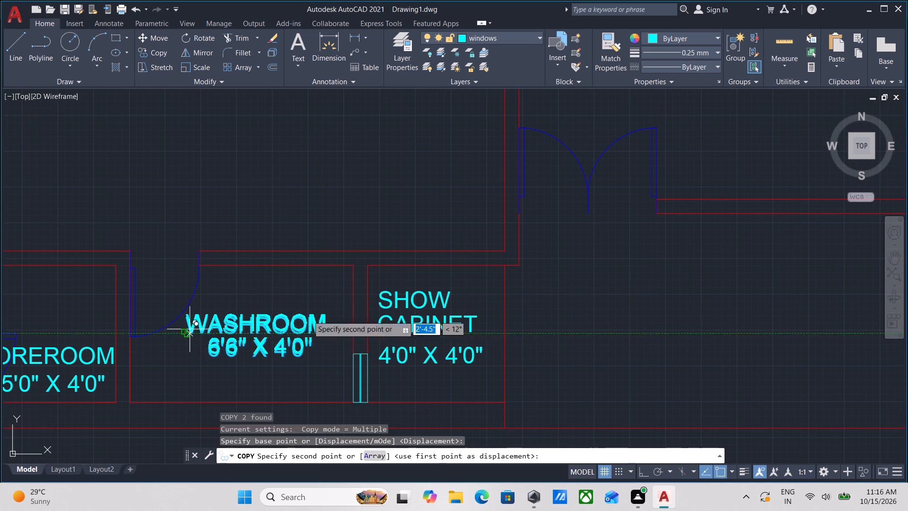
middle_drag(457, 311, 303, 345)
scroll(480, 329, down, 1)
middle_drag(480, 329, 384, 346)
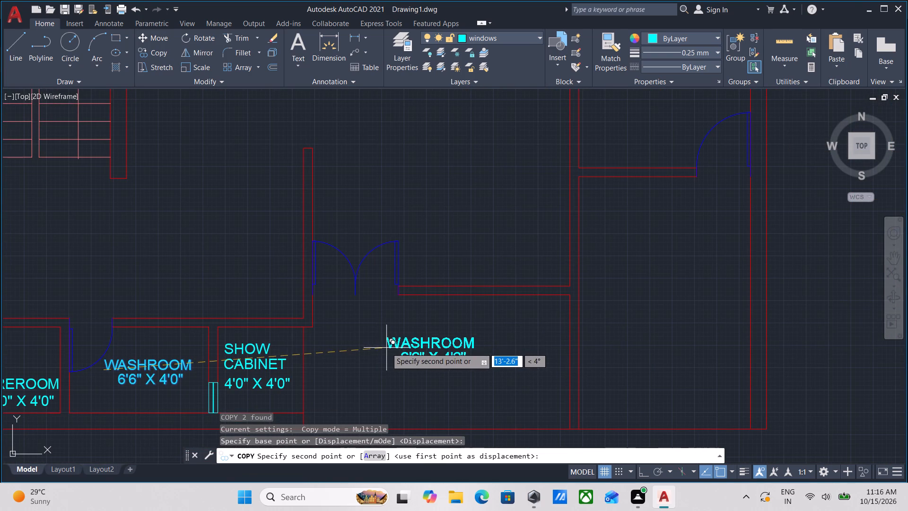
middle_drag(398, 360, 411, 323)
click(402, 318)
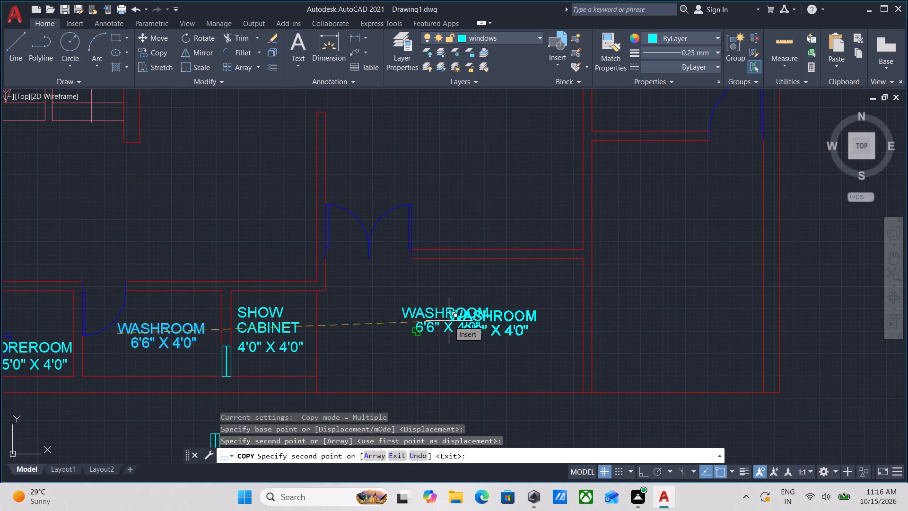
key(Escape)
Change the copied WASHROOM name beside the show cabinet to PORCH.
scroll(487, 308, up, 1)
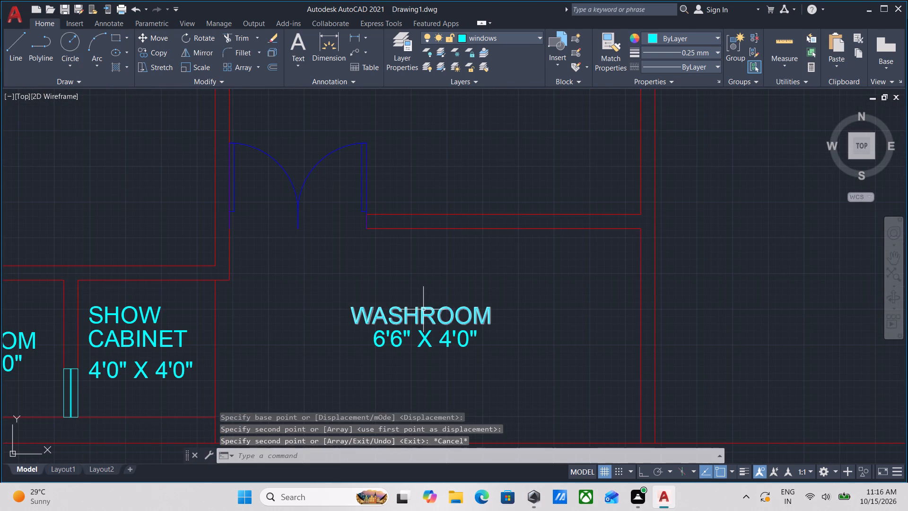
double_click(423, 309)
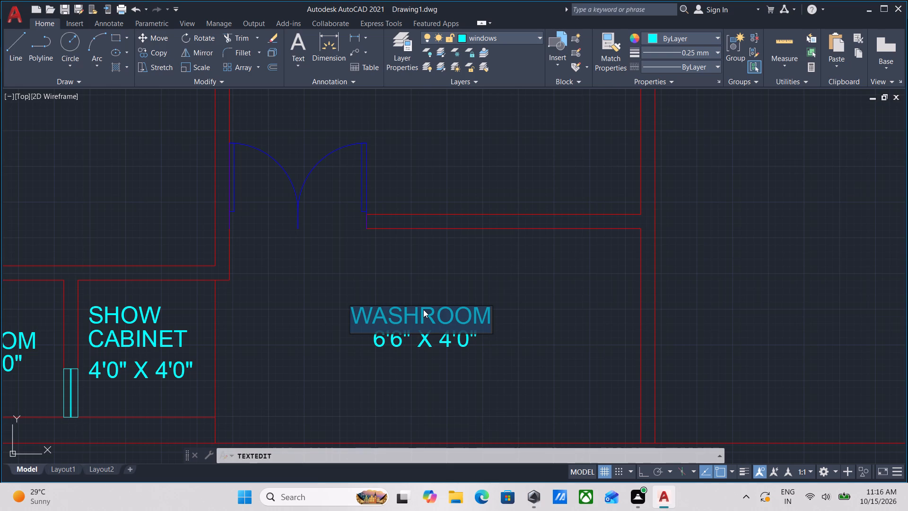
text(PO)
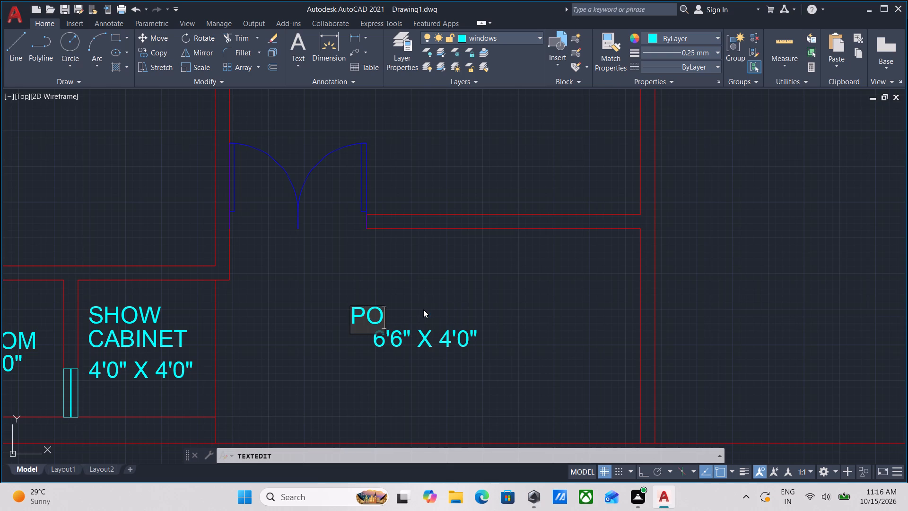
key(r)
text(CH)
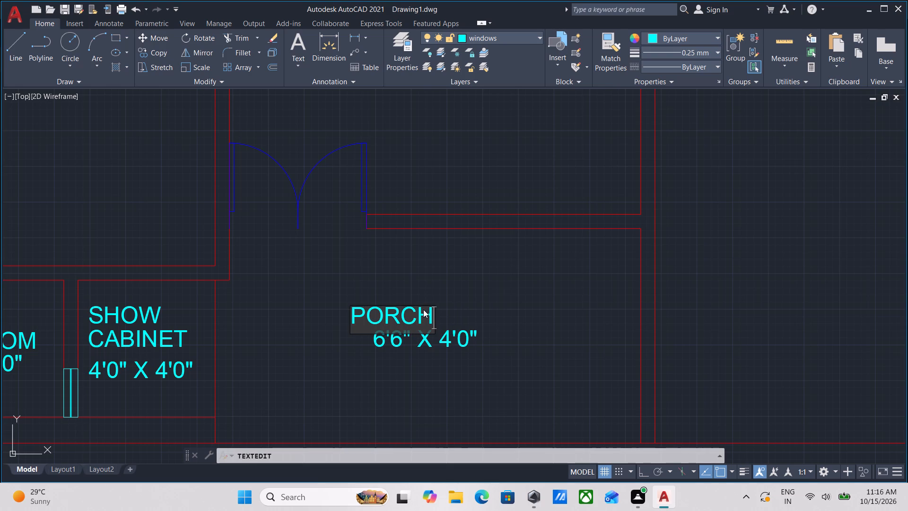
key(Return)
key(Return)
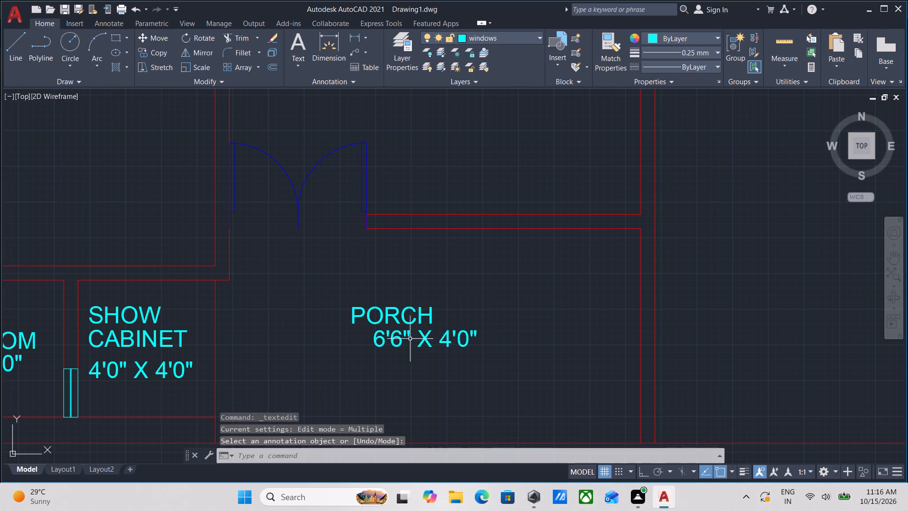
Change the size label under PORCH to 6'3" X 12'0".
triple_click(384, 345)
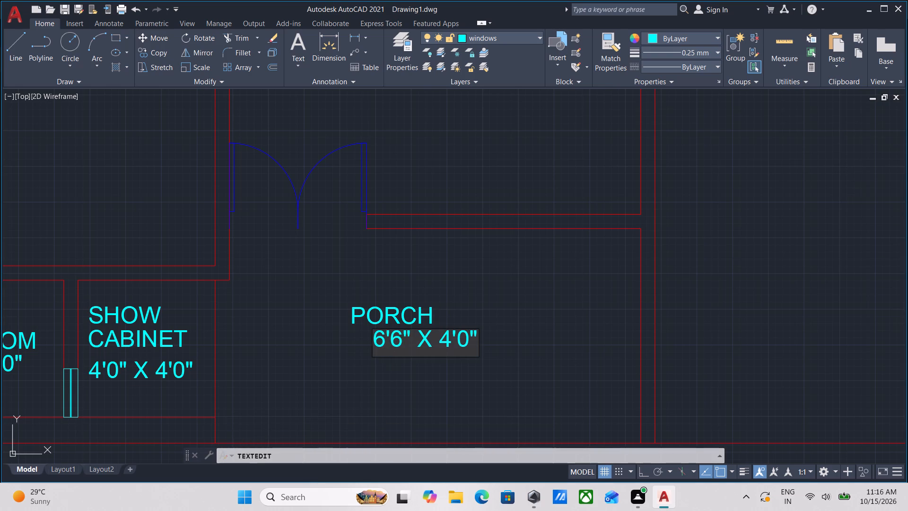
drag(478, 343, 378, 343)
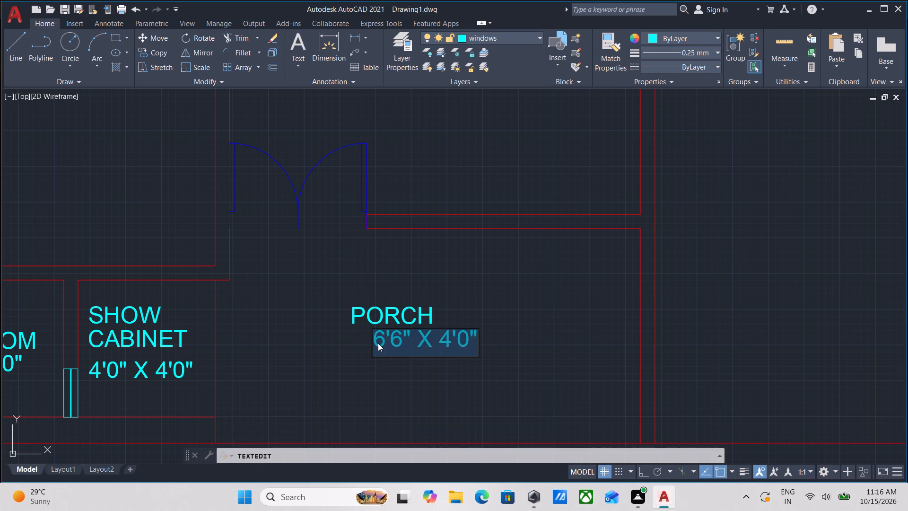
text(6')
key(3)
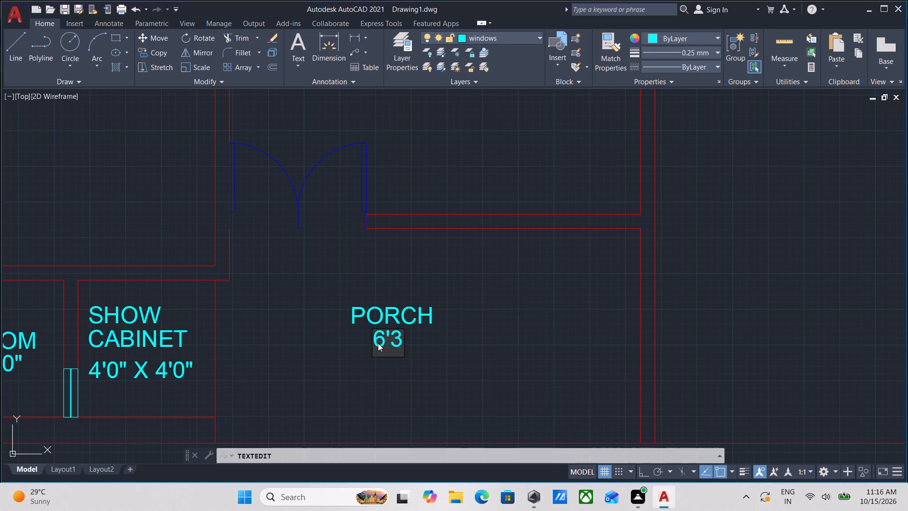
key(shift+quotedbl)
key(space)
text(X)
key(space)
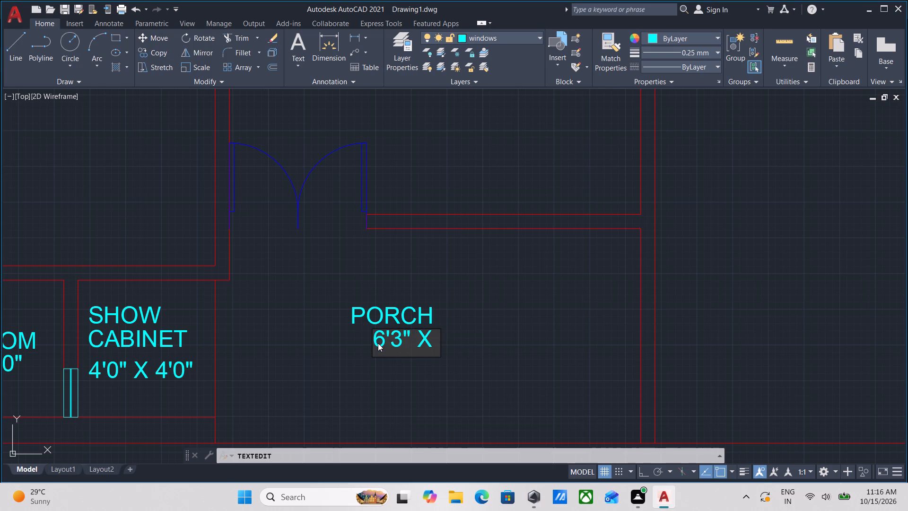
text(12)
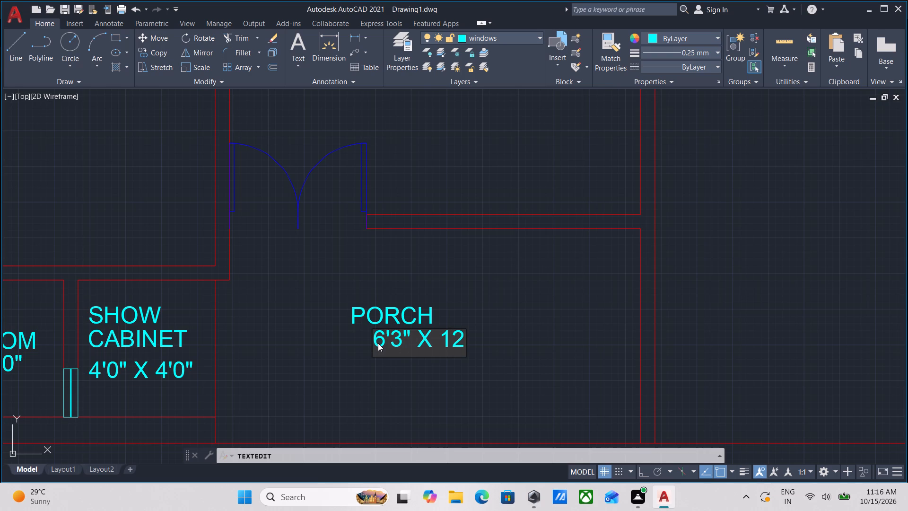
text('0)
key(shift+quotedbl)
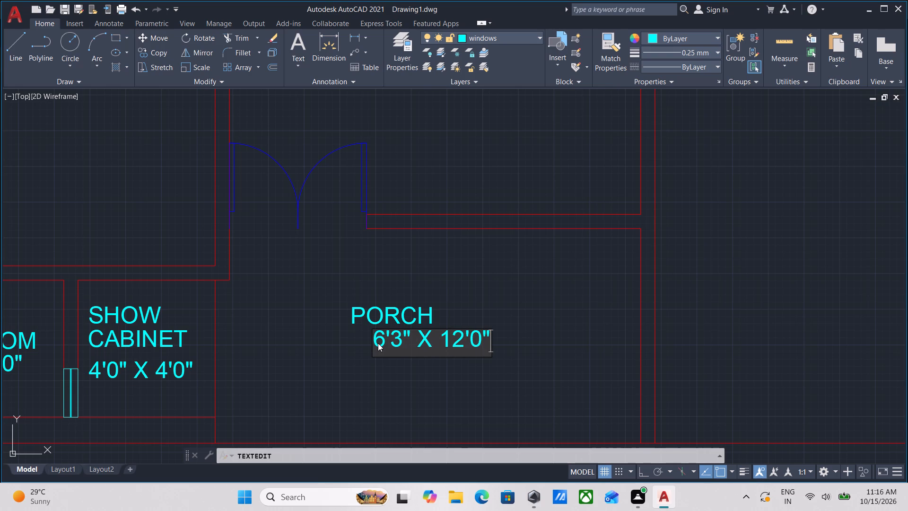
key(Return)
key(Return)
Copy the 6'3" X 12'0" label a little to the left so the copy sits centred under PORCH.
scroll(378, 343, up, 3)
click(430, 378)
click(369, 317)
text(CO)
key(Return)
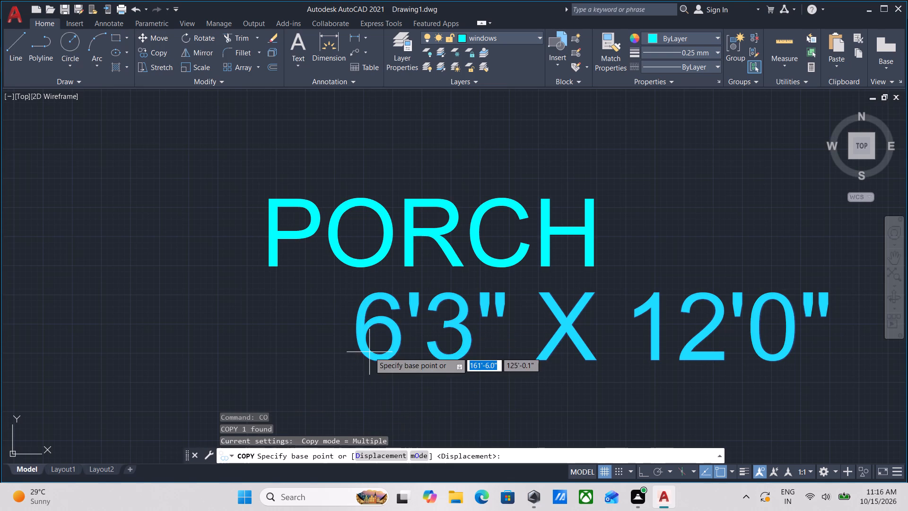
click(362, 356)
scroll(208, 361, down, 2)
middle_drag(208, 361, 230, 335)
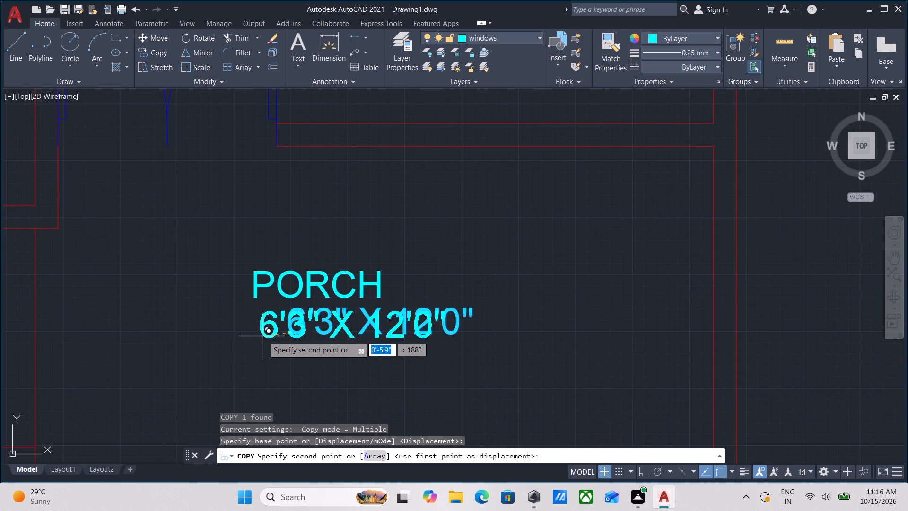
click(239, 337)
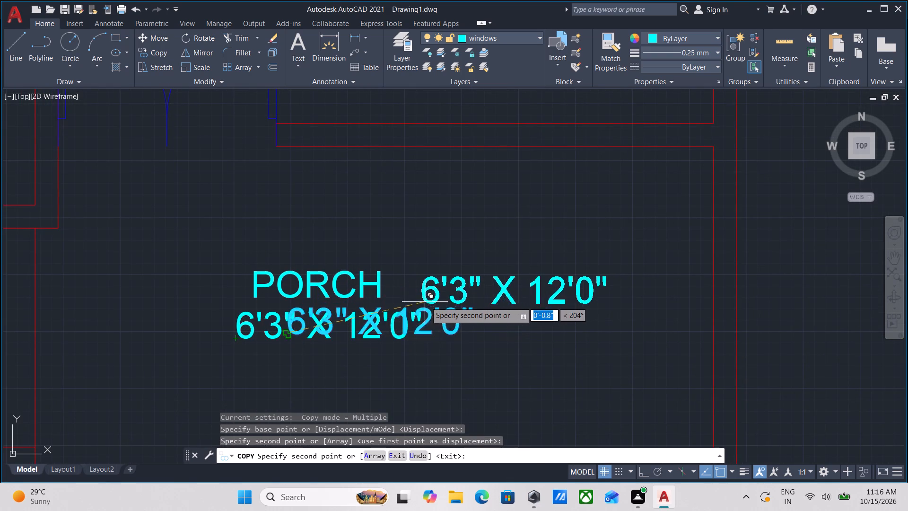
scroll(432, 301, up, 3)
key(Escape)
Erase the original off-centre 6'3" X 12'0" label that overlaps the copy.
scroll(467, 304, down, 1)
middle_drag(469, 299, 492, 261)
drag(549, 253, 540, 270)
click(509, 322)
scroll(512, 321, down, 1)
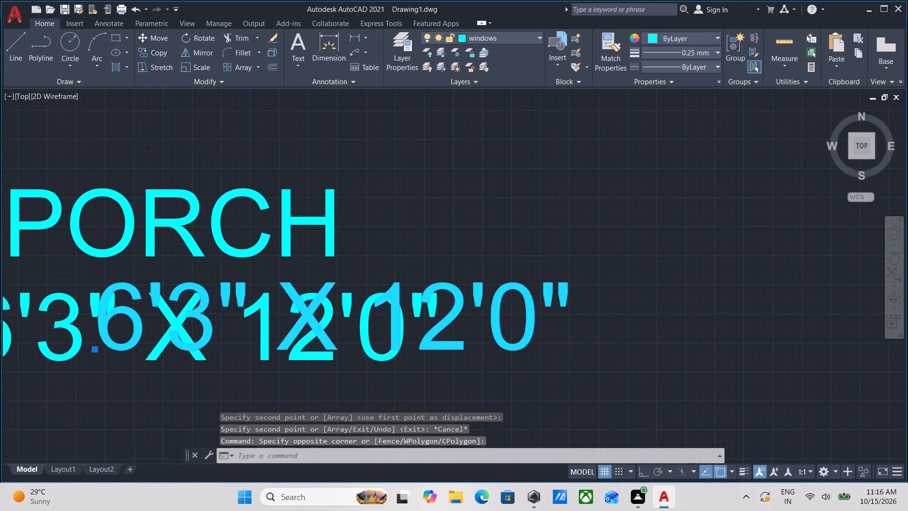
scroll(512, 321, down, 1)
right_click(512, 321)
click(564, 262)
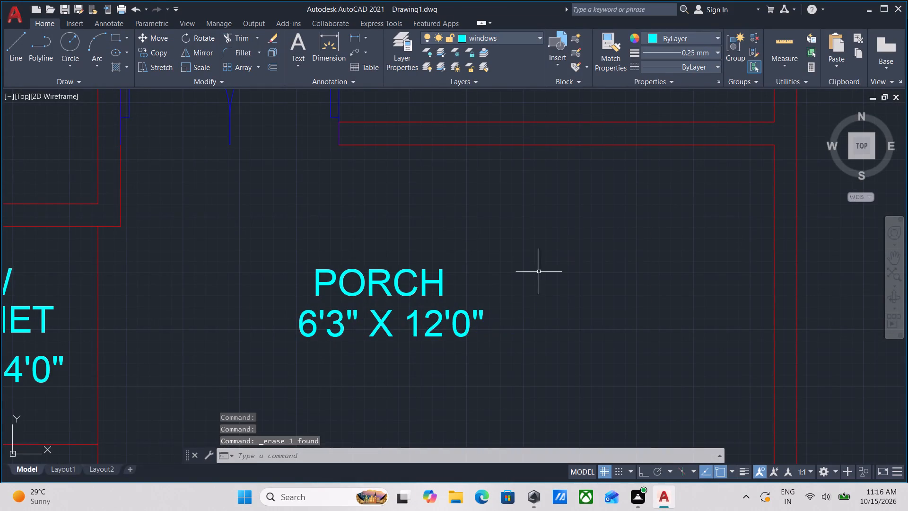
Copy the PORCH name and its size label together into the adjoining space east of the porch, beyond the wall.
scroll(471, 294, down, 1)
scroll(468, 295, up, 2)
scroll(468, 295, down, 1)
middle_drag(468, 295, 426, 296)
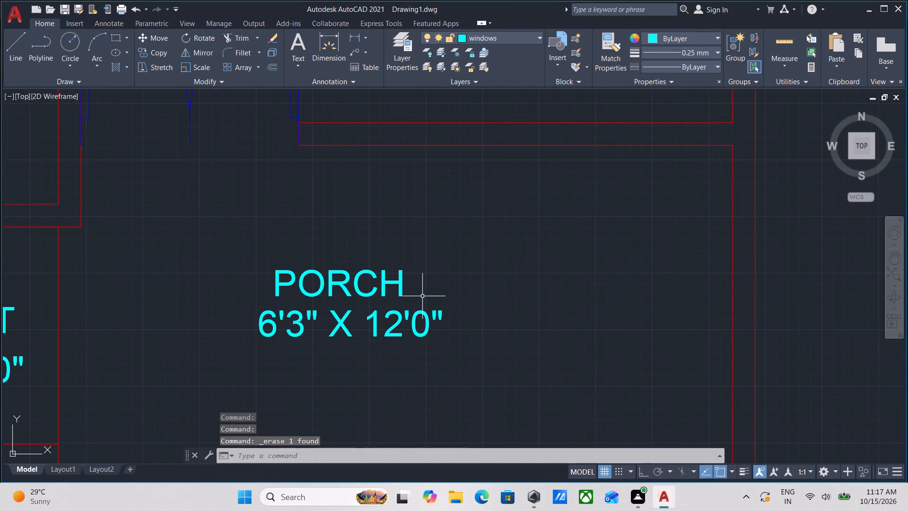
scroll(386, 308, up, 1)
scroll(386, 308, down, 1)
middle_drag(386, 308, 386, 294)
drag(420, 373, 367, 321)
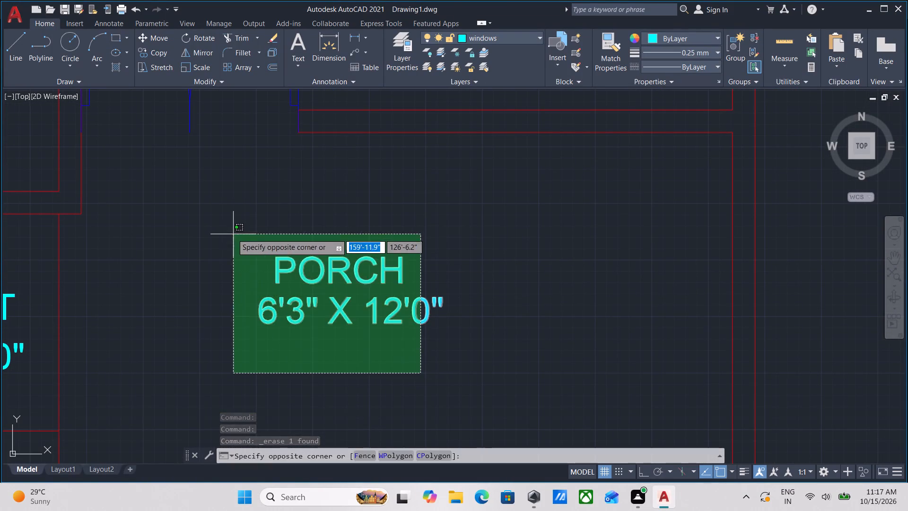
click(223, 228)
scroll(418, 224, down, 1)
middle_drag(418, 224, 277, 267)
middle_drag(297, 267, 297, 291)
middle_drag(358, 306, 387, 299)
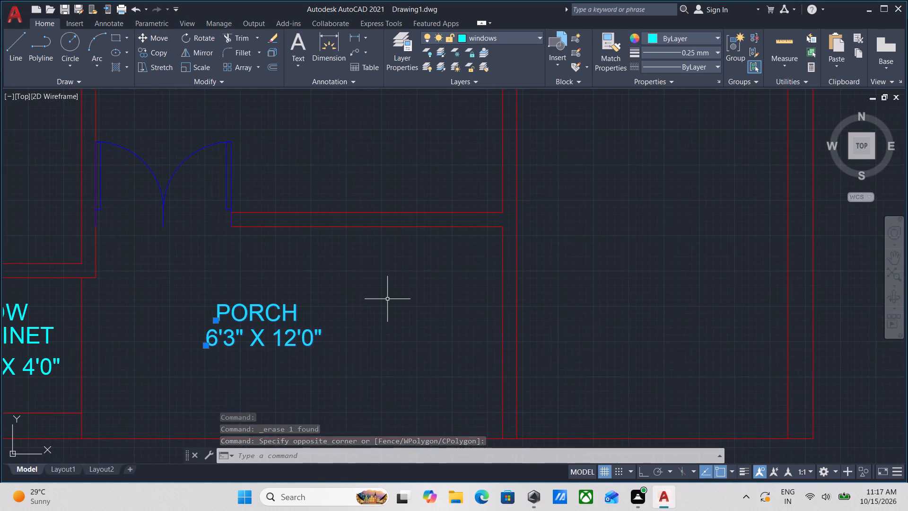
text(CO)
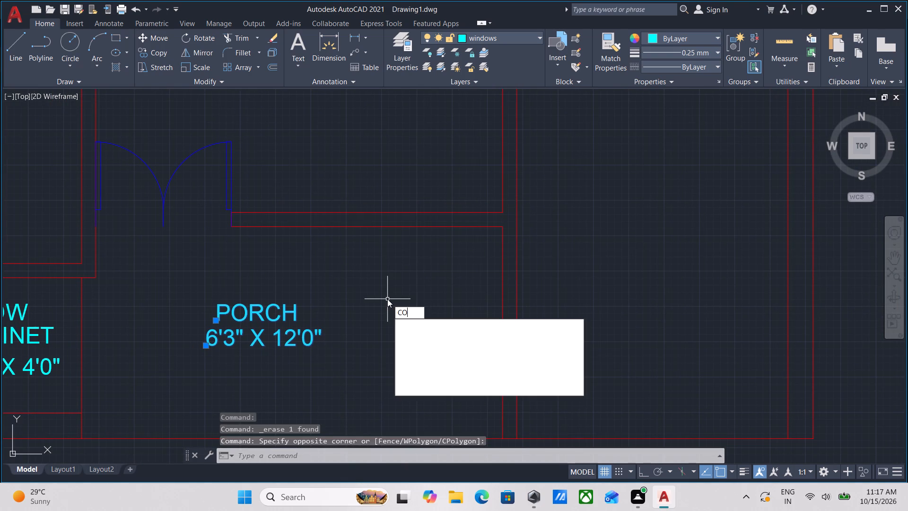
key(Return)
click(215, 319)
middle_drag(388, 254, 217, 320)
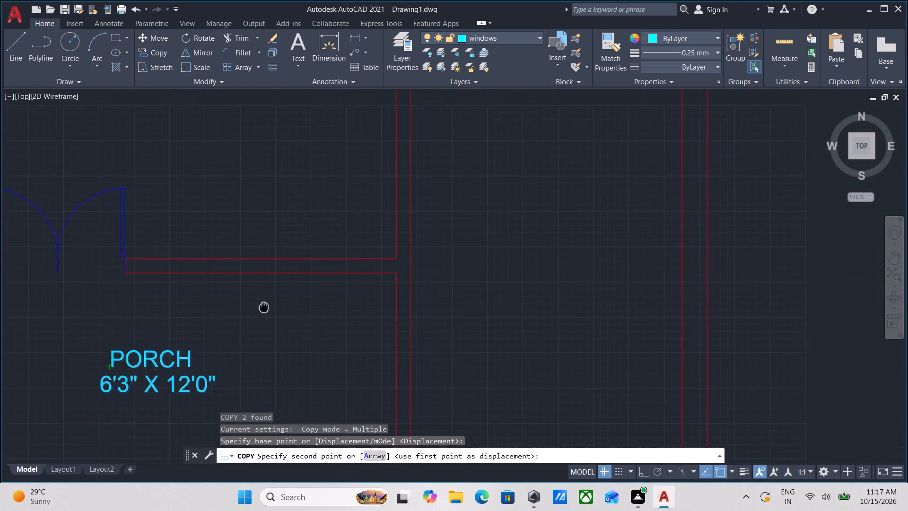
middle_drag(217, 320, 146, 330)
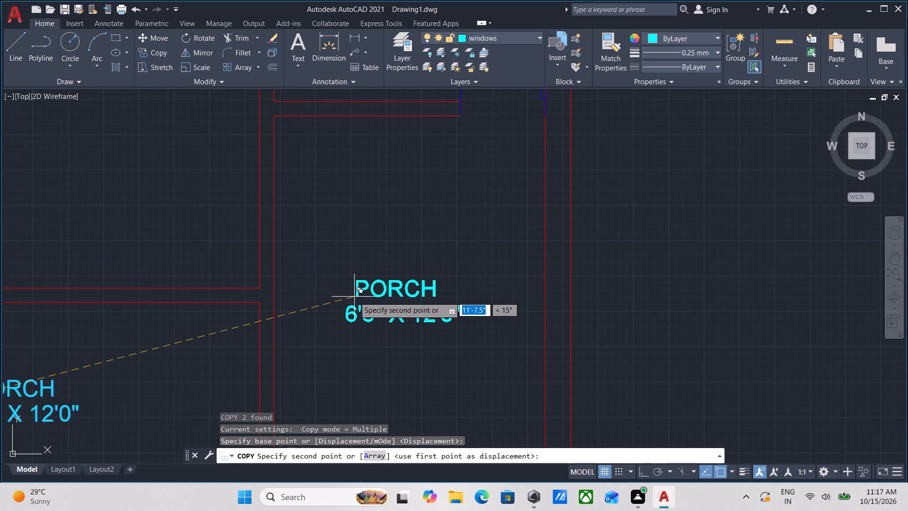
click(359, 300)
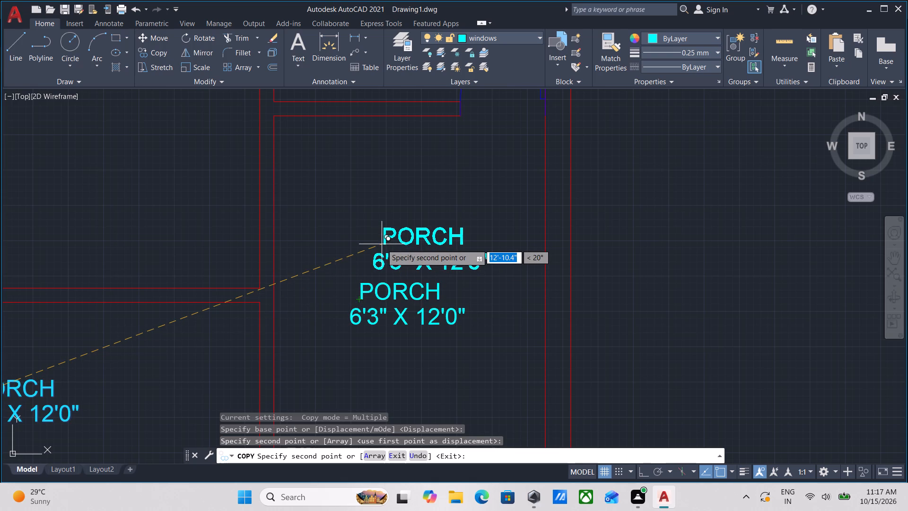
key(Escape)
Change the copied PORCH name in the eastern space to PARKING.
double_click(367, 287)
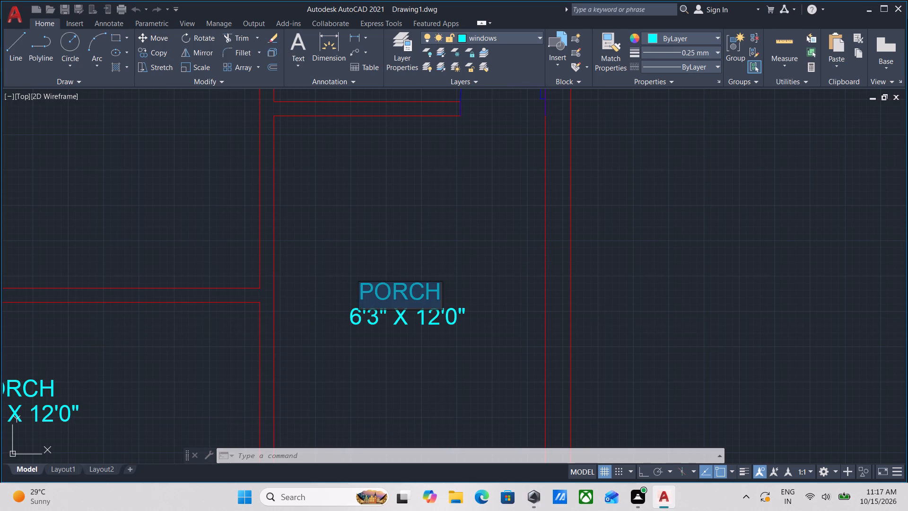
text(PAR)
text(KING)
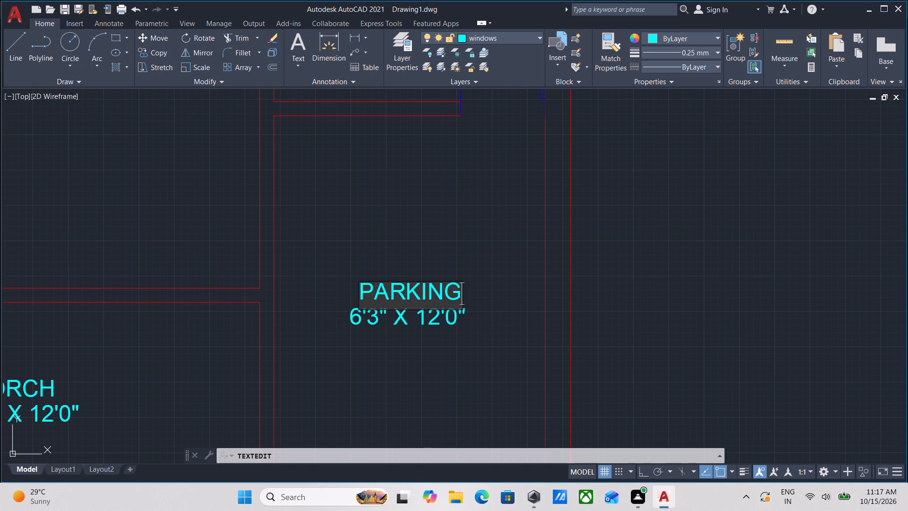
key(Return)
key(Return)
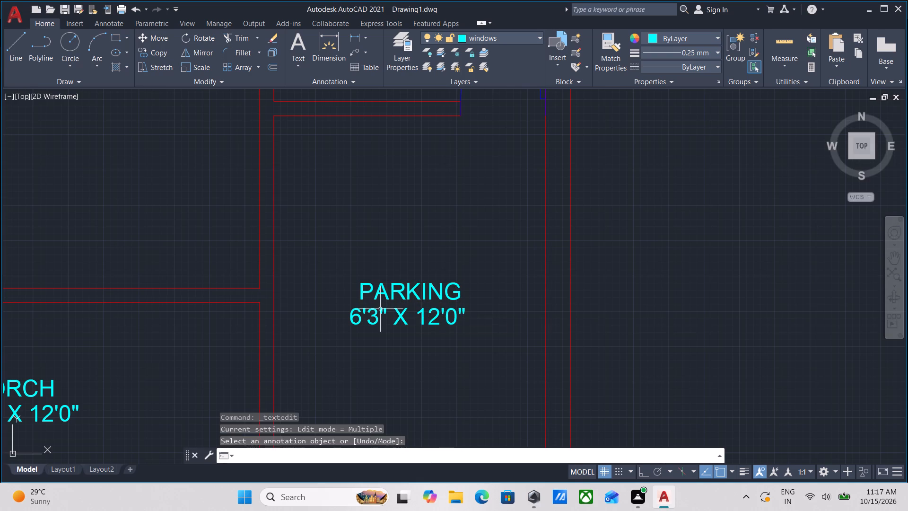
Change the size label under PARKING to 8'0" X 11'9".
double_click(374, 320)
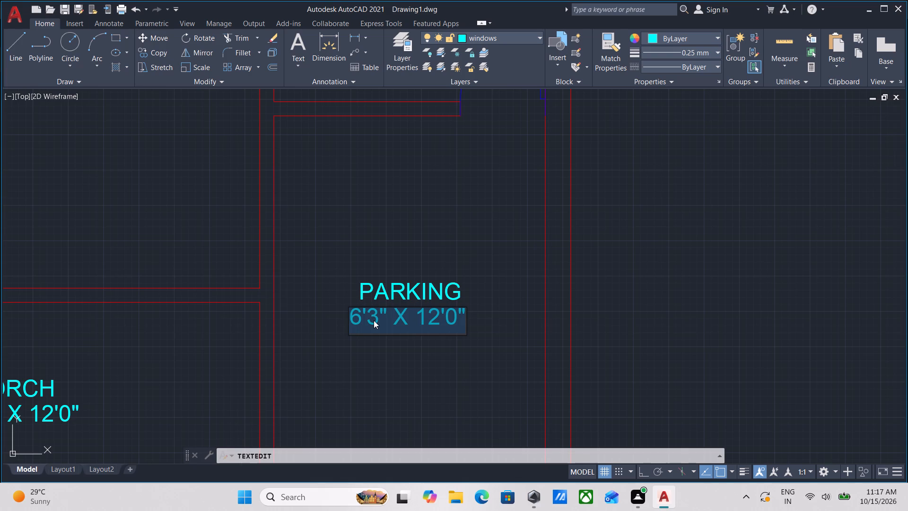
key(8)
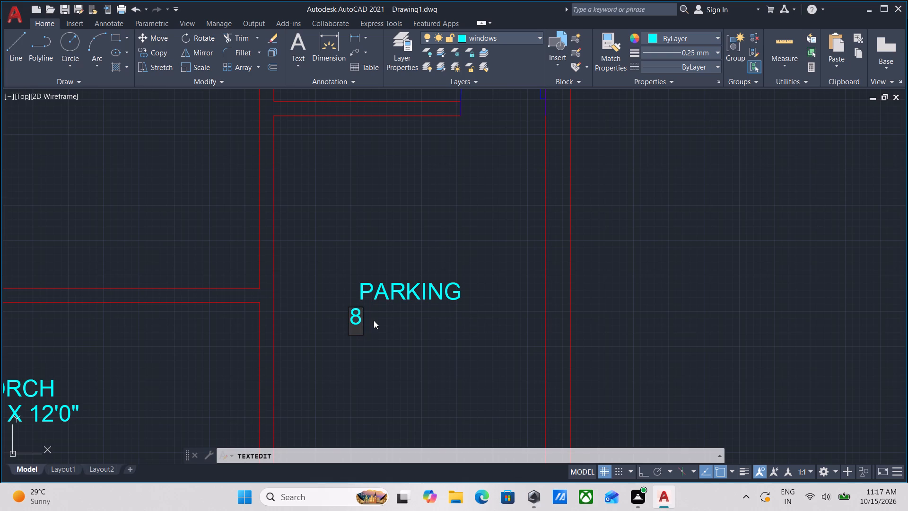
key(apostrophe)
key(0)
key(shift+quotedbl)
key(space)
text(X)
key(space)
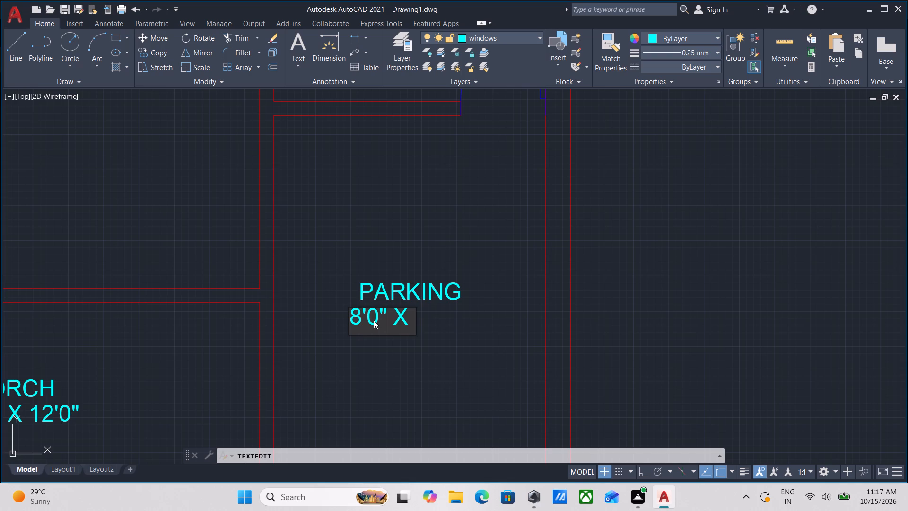
text(11)
text('9)
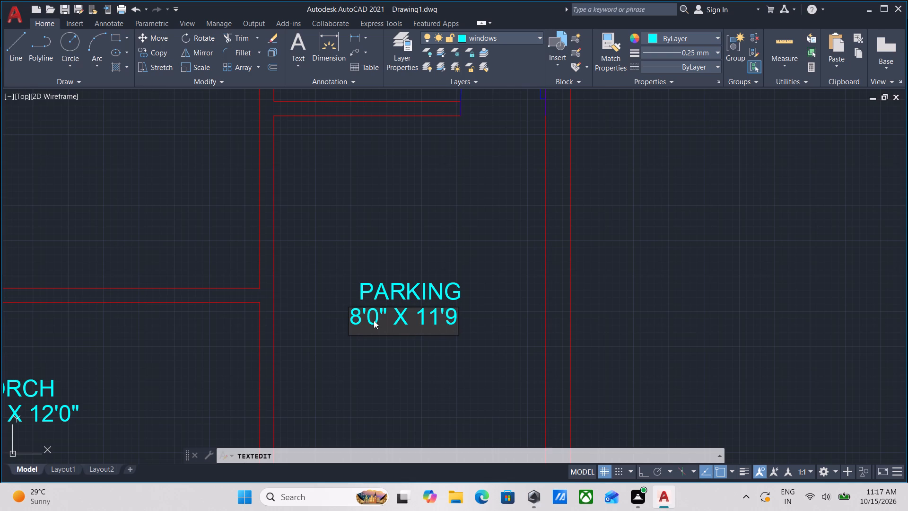
key(shift+quotedbl)
key(Return)
key(Return)
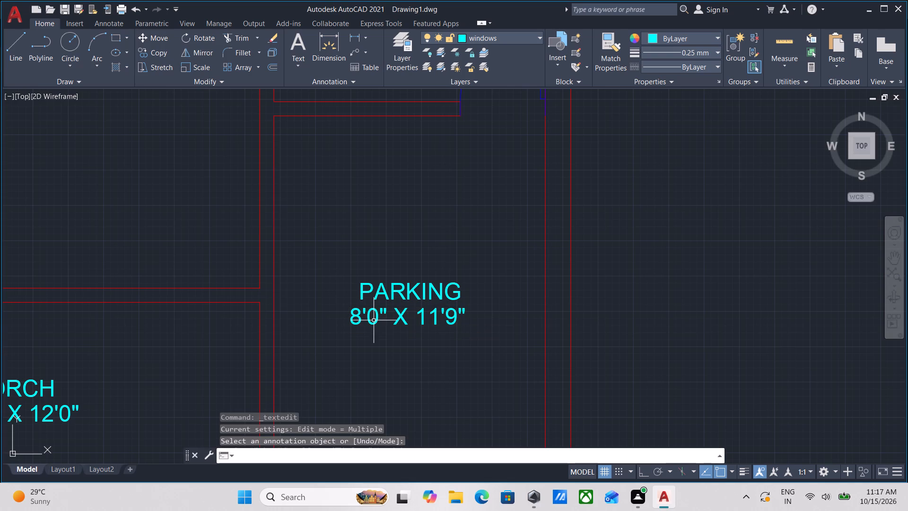
Copy the PARKING name and size labels up into the small room with the single door, near the northeast corner.
scroll(391, 325, down, 2)
click(409, 340)
click(363, 282)
scroll(385, 308, up, 3)
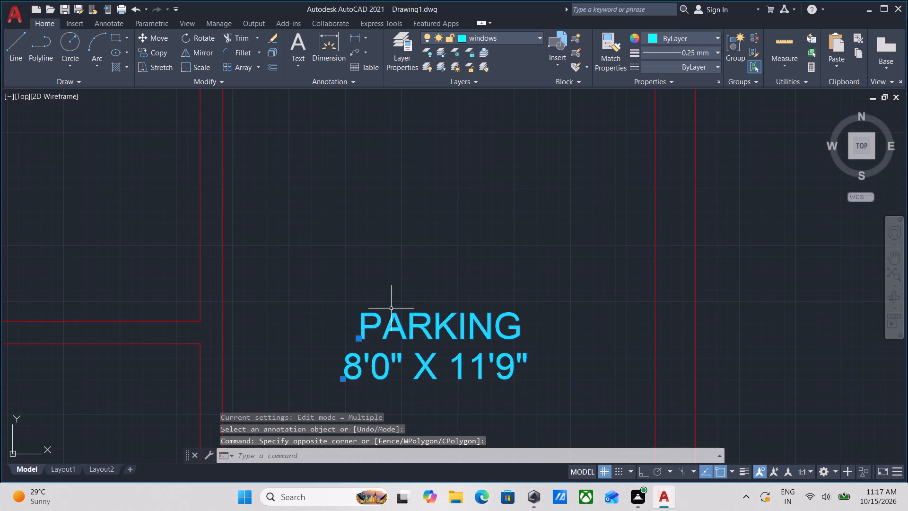
text(CO)
key(Return)
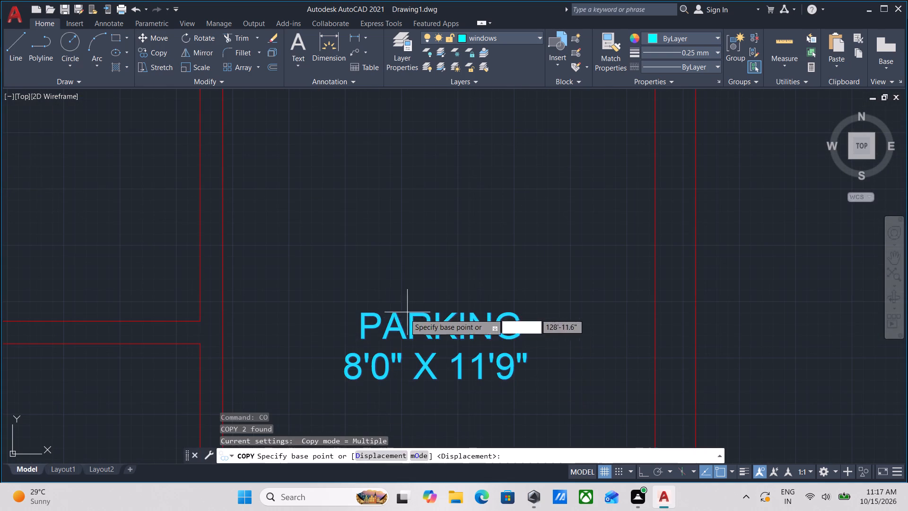
click(363, 331)
scroll(339, 230, down, 1)
middle_drag(338, 238, 344, 357)
middle_drag(338, 287, 339, 386)
scroll(338, 313, down, 1)
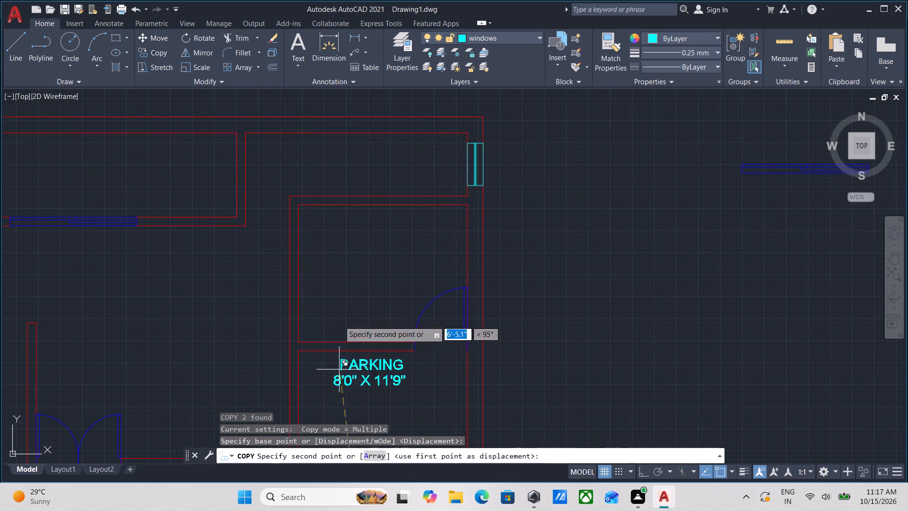
middle_drag(335, 271, 337, 311)
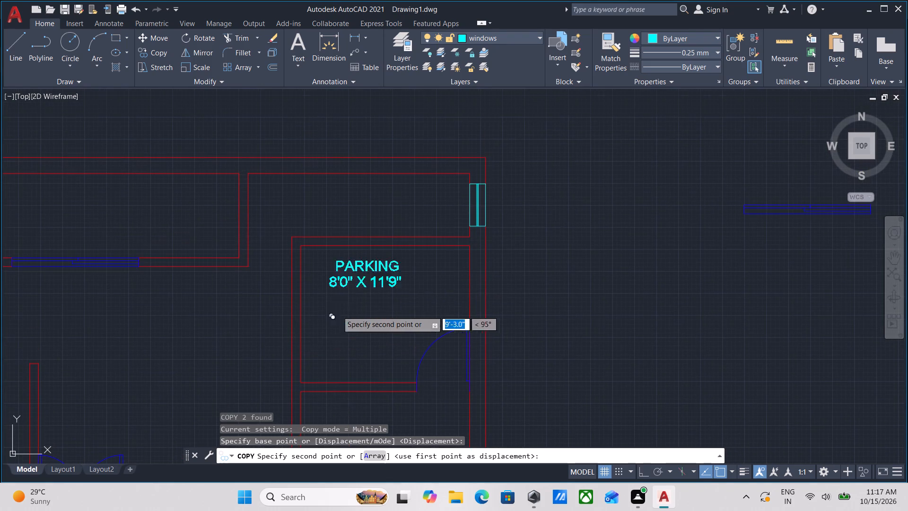
click(356, 282)
key(Escape)
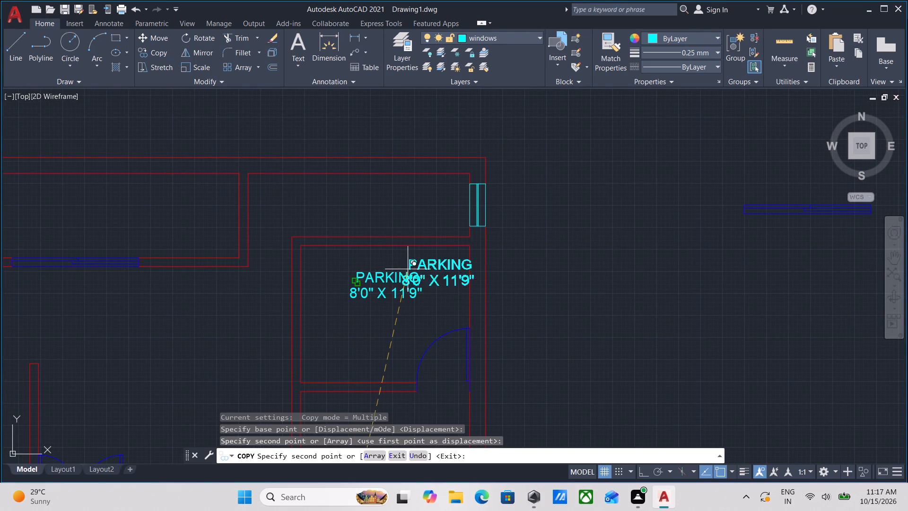
Change the copied PARKING name in the small northeast room to STORE ROOM.
double_click(378, 276)
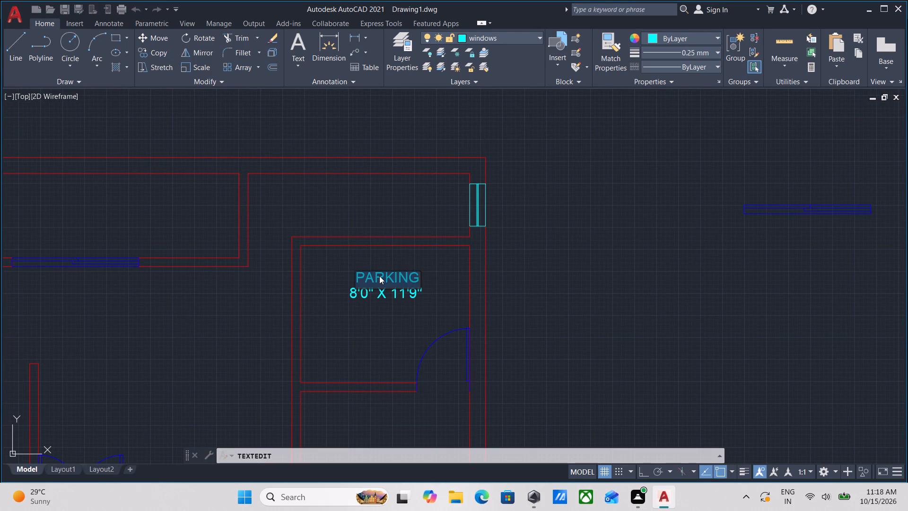
text(STOR)
text(E ROOM)
key(Return)
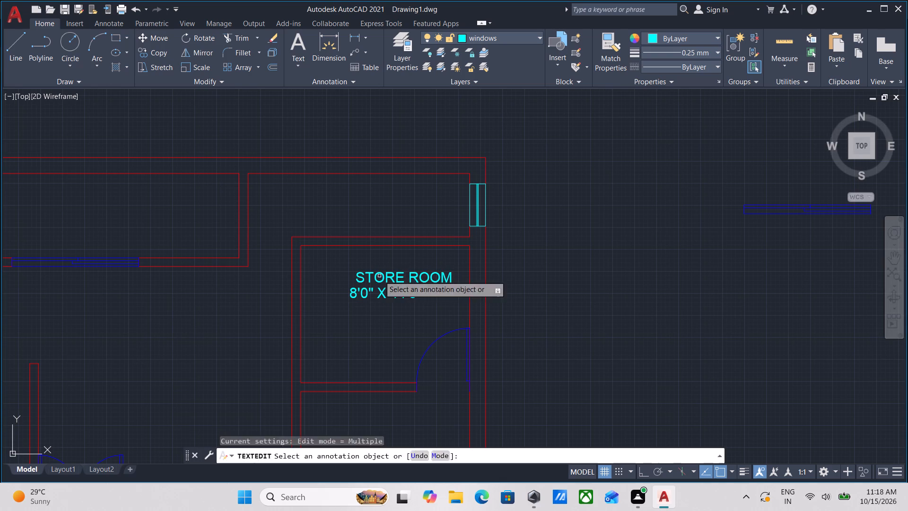
key(Return)
Change the size label under STORE ROOM to 8'0" X 6'6".
double_click(384, 296)
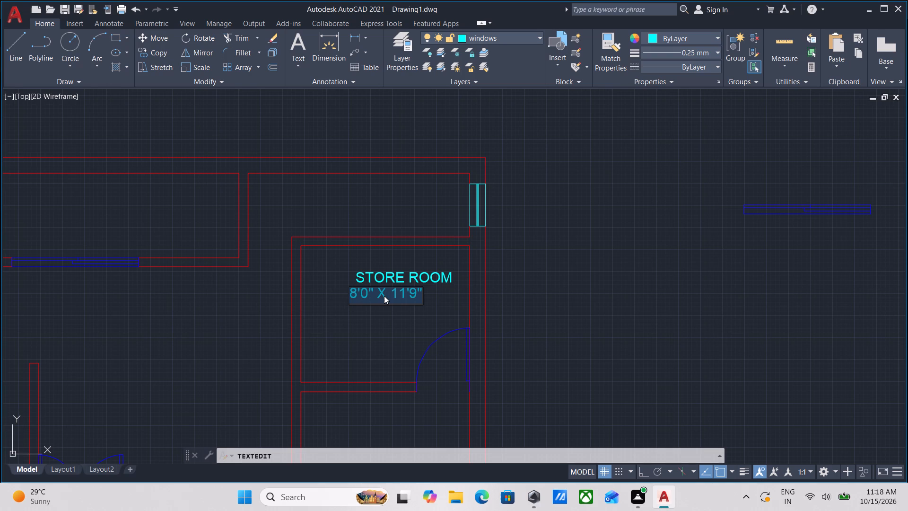
text(8')
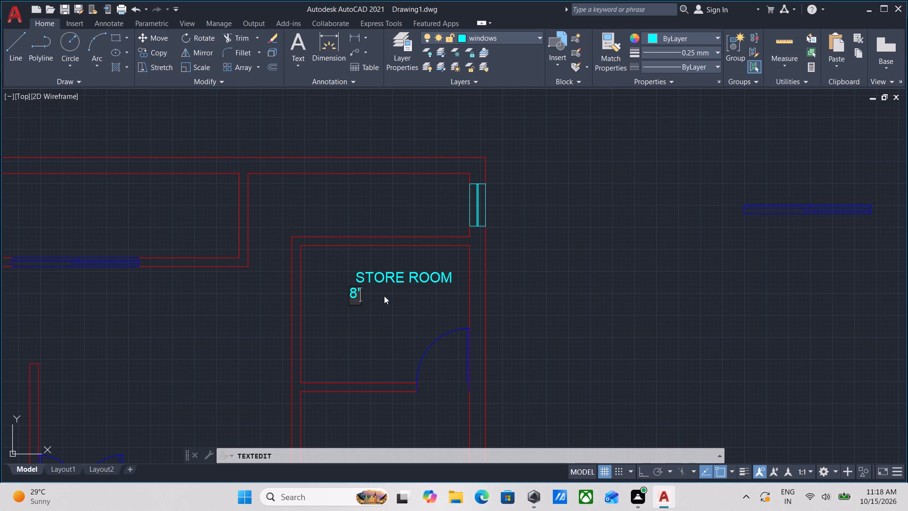
key(0)
key(shift+quotedbl)
key(space)
text(X)
key(space)
text(6'6)
key(shift+quotedbl)
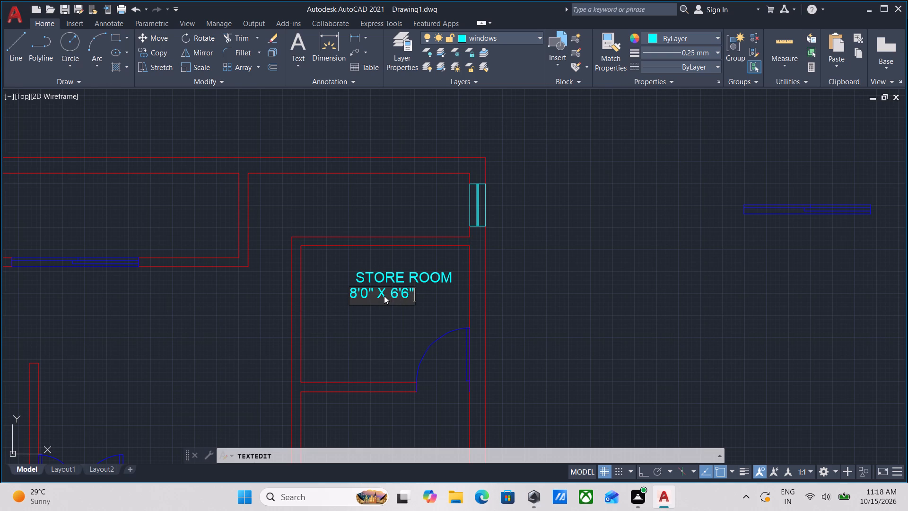
key(Return)
key(Return)
Shift the STORE ROOM name a little to the left so it sits centred above its size label.
scroll(384, 274, up, 2)
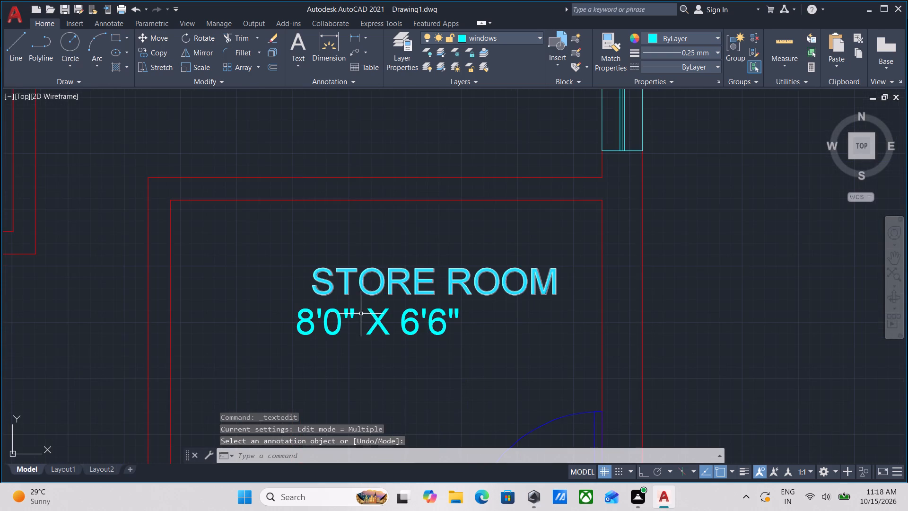
scroll(366, 293, down, 3)
middle_drag(391, 269, 391, 288)
scroll(383, 296, up, 3)
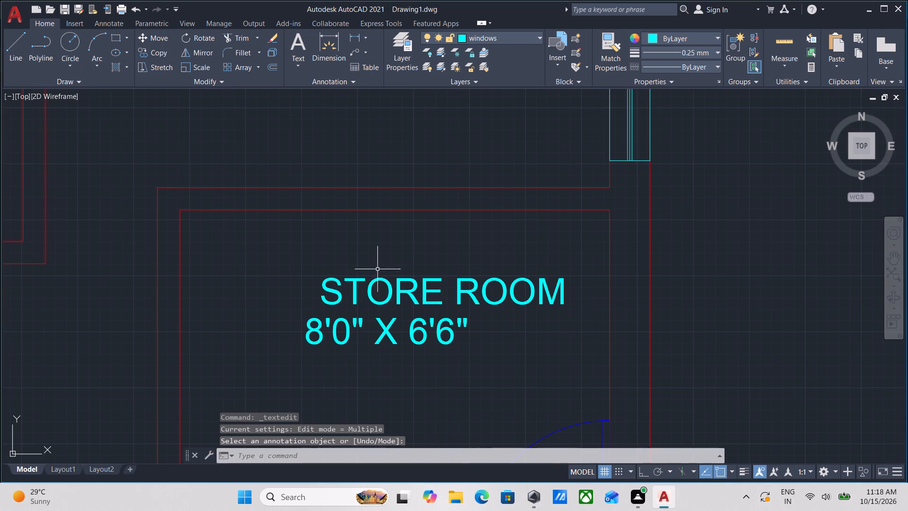
click(377, 268)
click(322, 297)
click(320, 302)
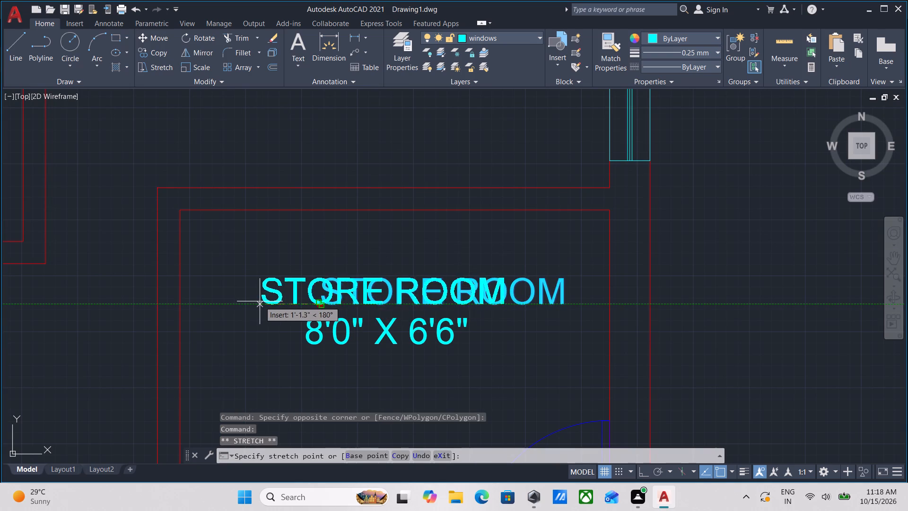
click(270, 298)
scroll(292, 280, down, 1)
middle_drag(292, 280, 294, 333)
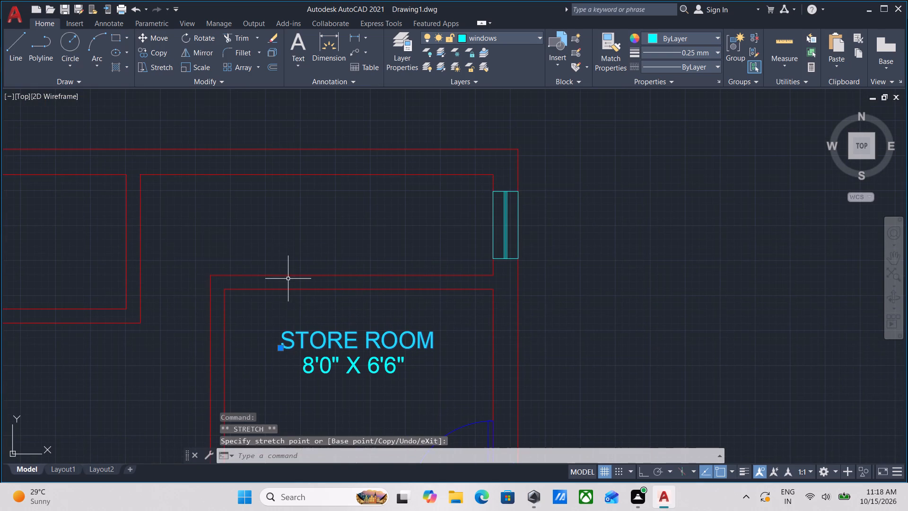
key(Escape)
Measure the width and depth of the narrow space north of the STORE ROOM.
middle_drag(301, 260, 300, 272)
text(MEA)
key(Return)
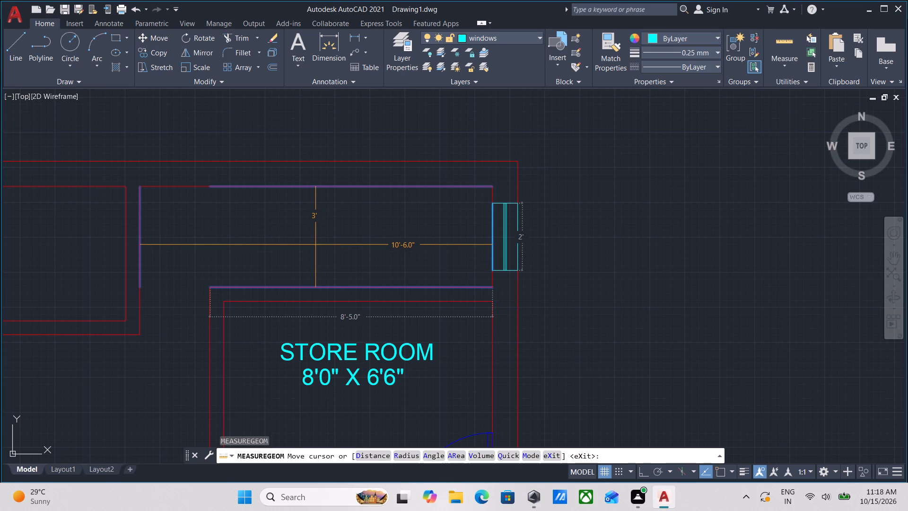
key(Escape)
Copy the STORE ROOM name and size labels straight up into the narrow space beside the east window.
middle_drag(347, 306, 360, 268)
click(404, 352)
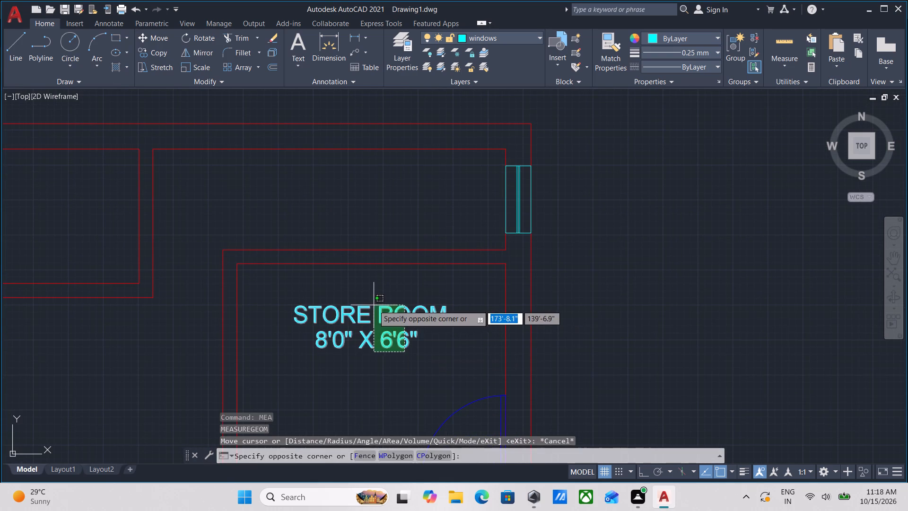
click(373, 305)
text(CO)
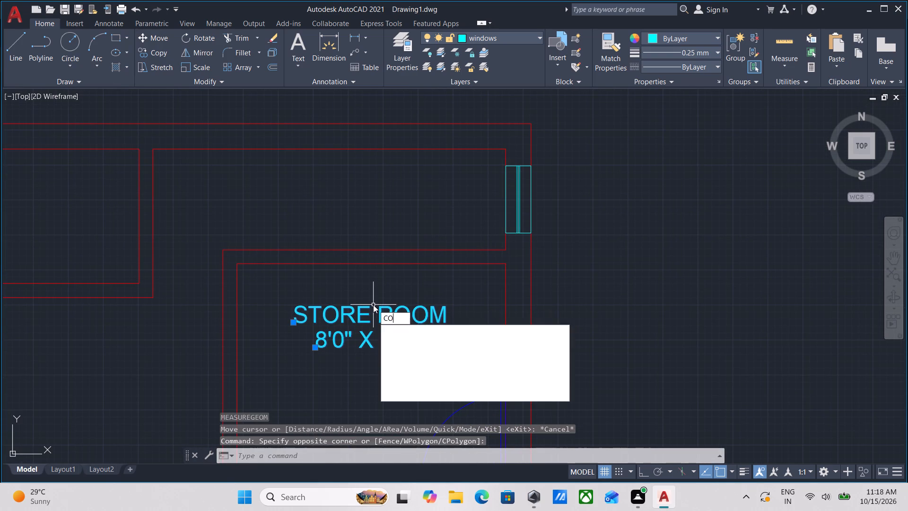
key(Return)
click(299, 319)
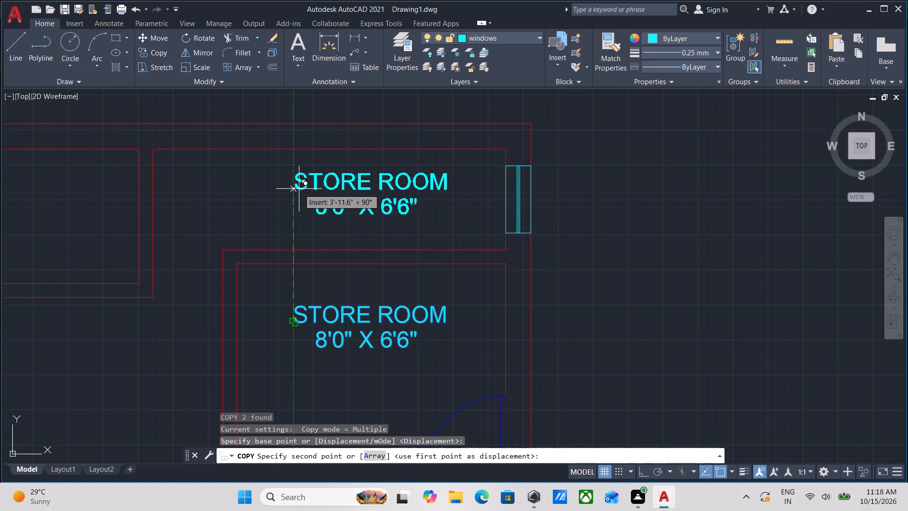
click(300, 188)
middle_drag(336, 191, 299, 236)
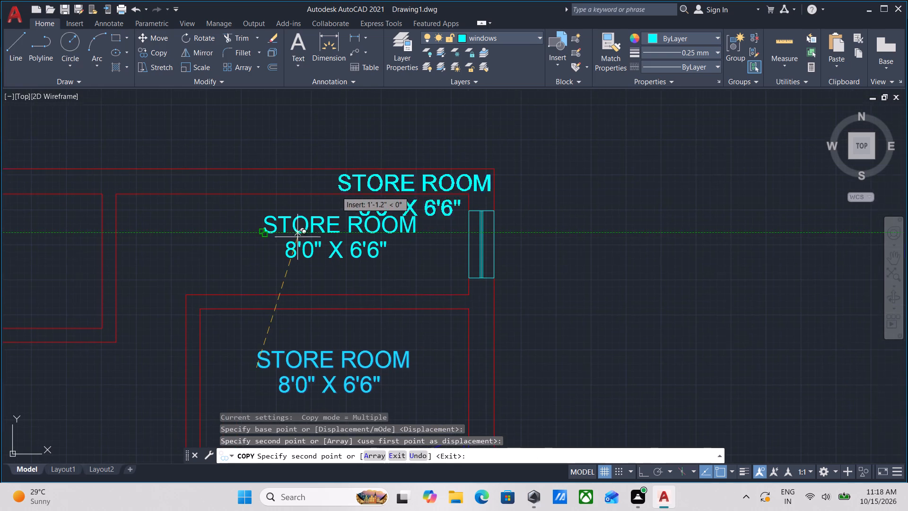
key(Escape)
Change the copied STORE ROOM name in the narrow northeast space to POOJA ROOM.
double_click(290, 220)
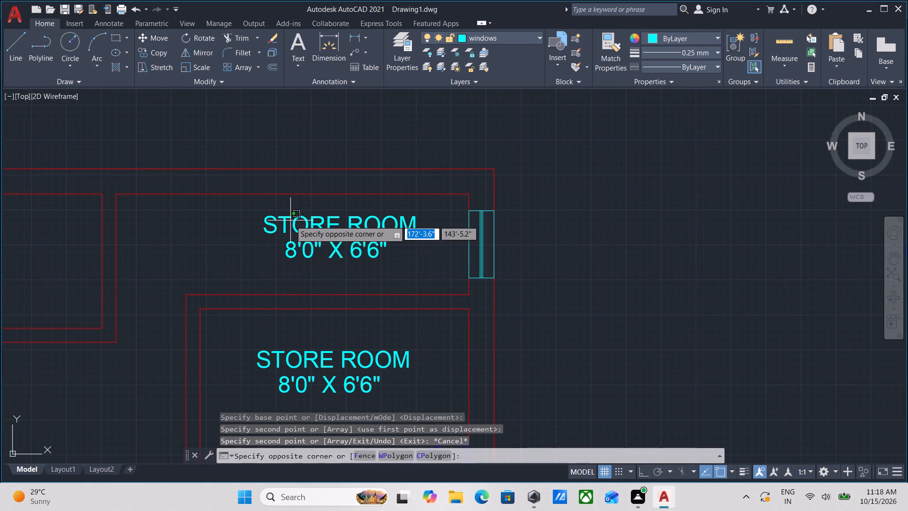
double_click(280, 220)
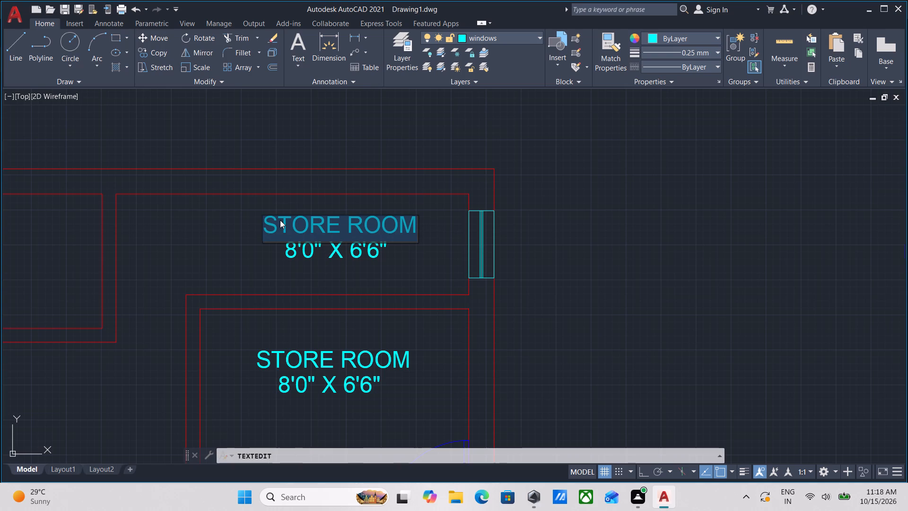
text(POO)
text(JA)
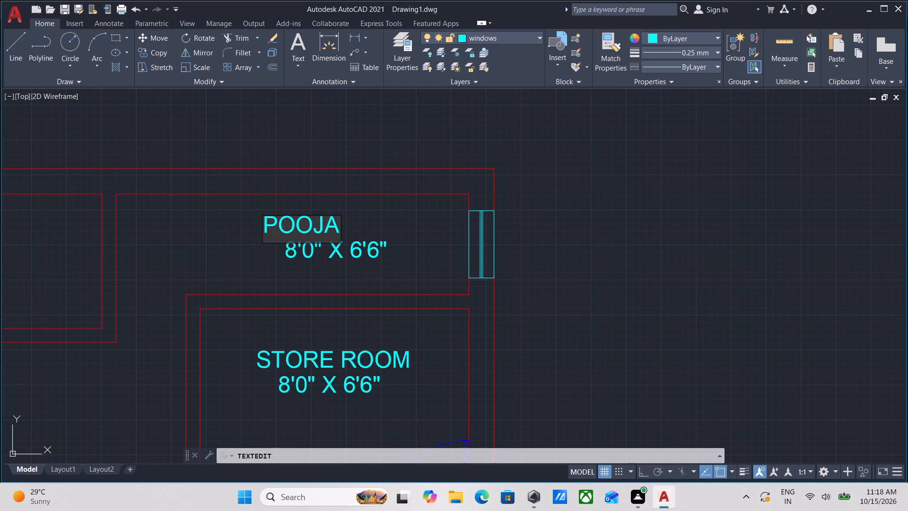
key(space)
text(ROOM)
key(Return)
key(Return)
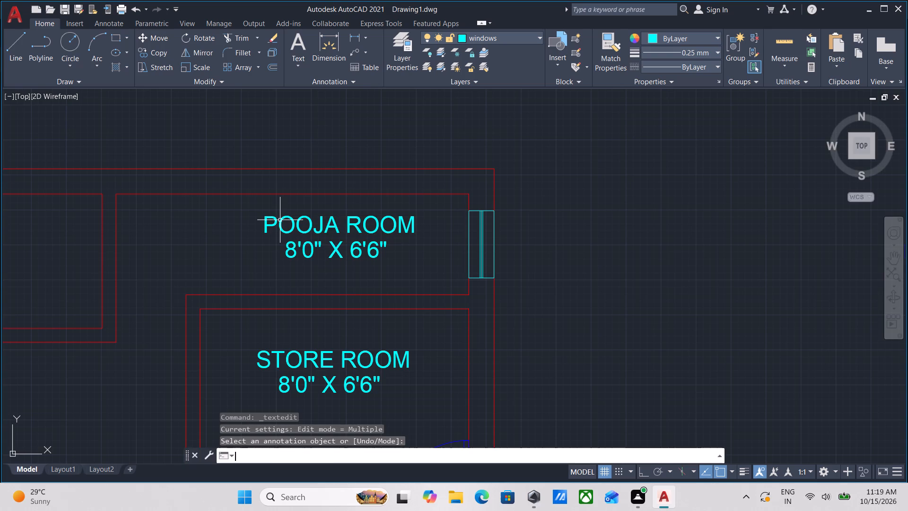
Change the size label under POOJA ROOM to 10'6" X 4'0".
double_click(295, 250)
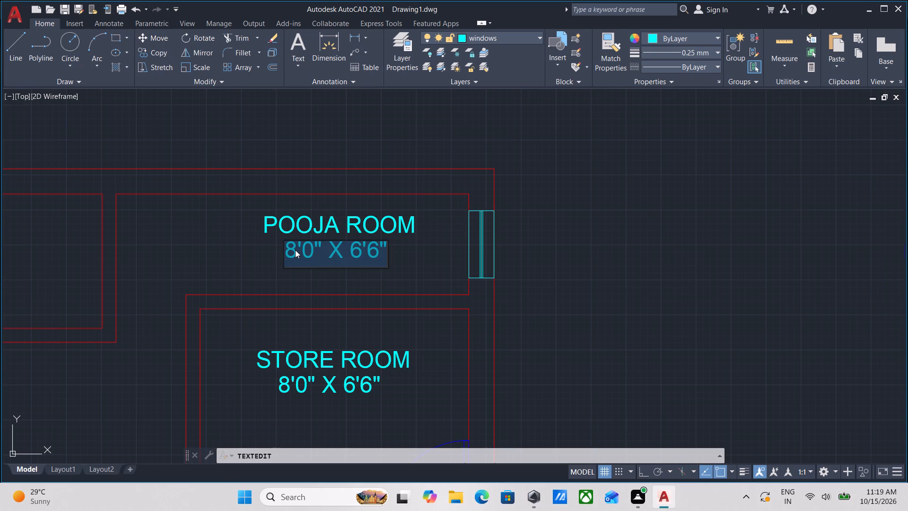
text(10)
key(apostrophe)
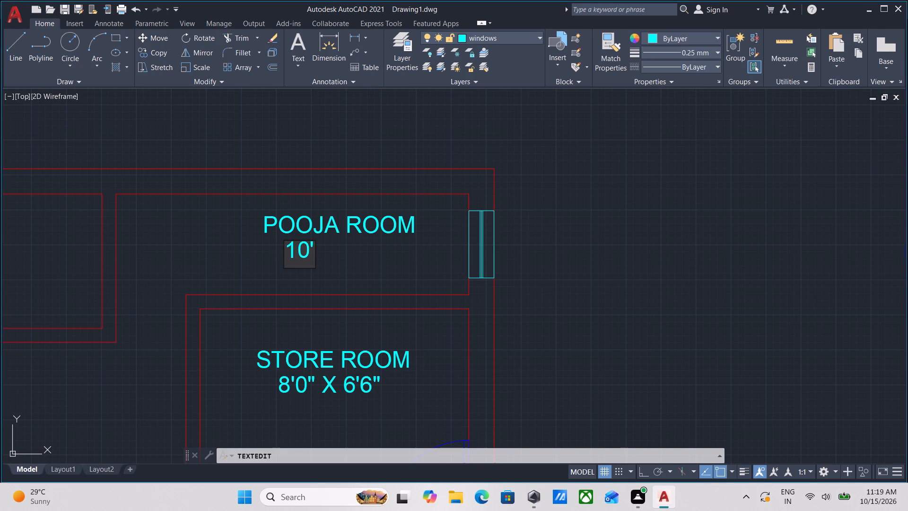
key(6)
key(shift+quotedbl)
key(space)
text(X)
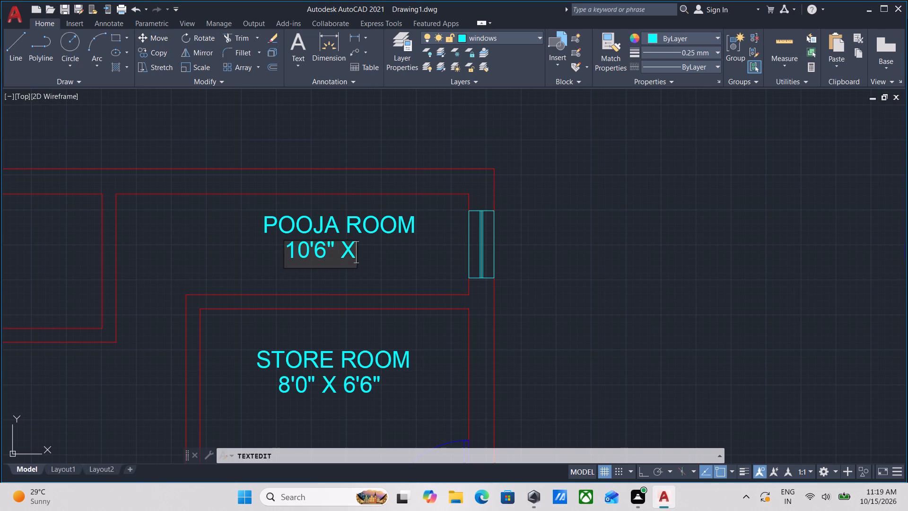
key(space)
text(4'0)
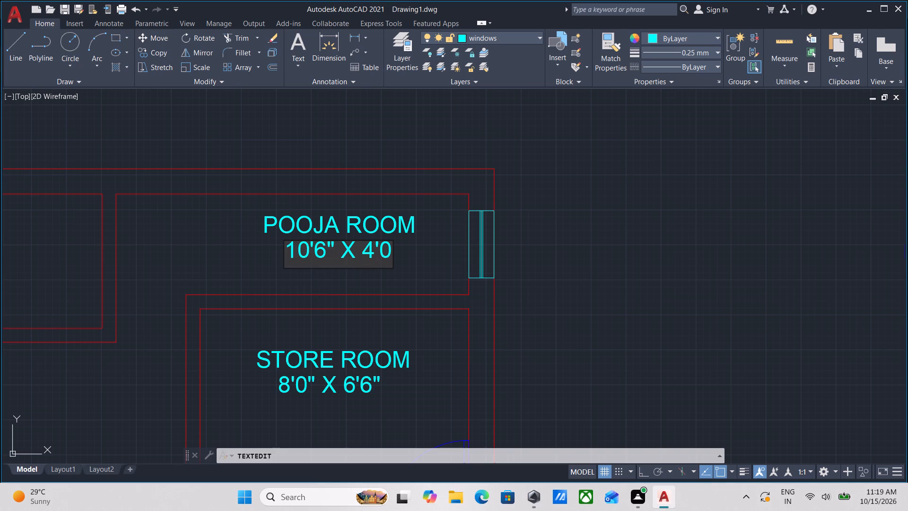
key(shift+quotedbl)
key(Return)
key(Return)
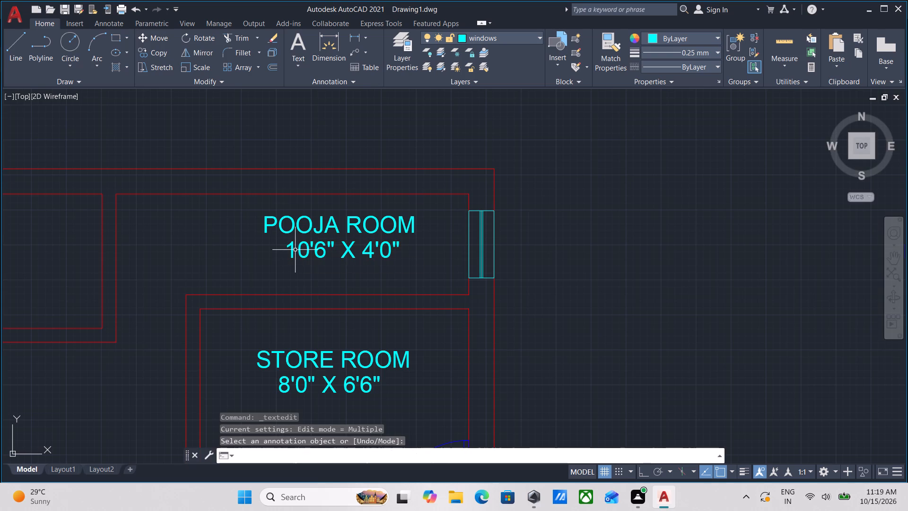
Copy the POOJA ROOM name and size labels into the open central space north of the porch's double door.
scroll(295, 250, down, 2)
middle_drag(294, 250, 310, 258)
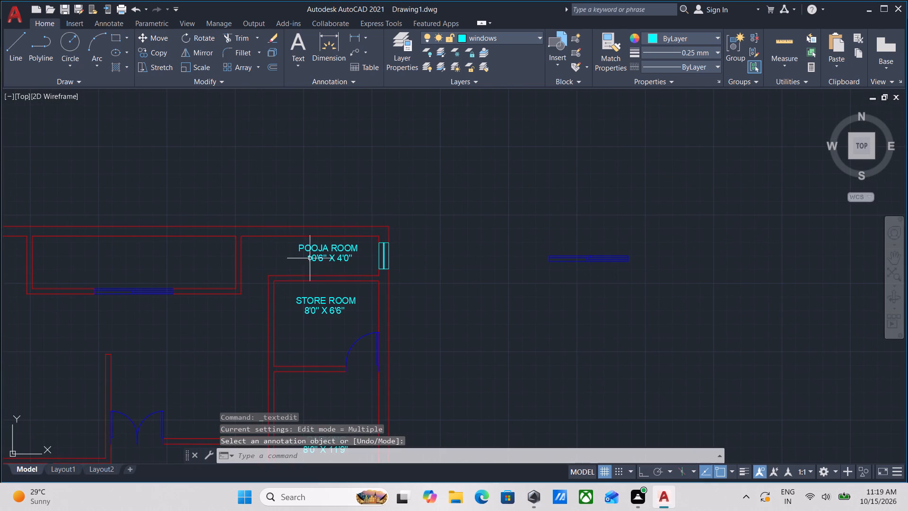
middle_drag(244, 293, 253, 283)
scroll(350, 246, up, 2)
click(387, 265)
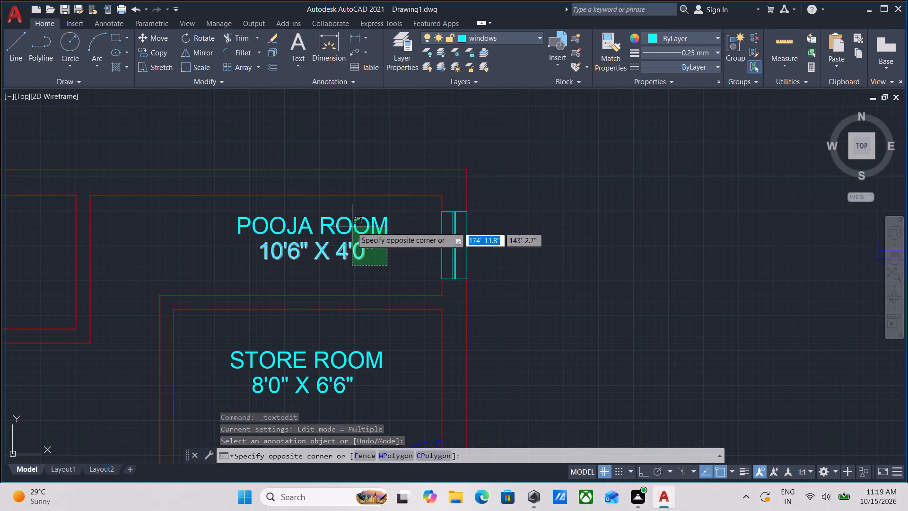
click(326, 213)
text(CO)
key(Return)
click(241, 234)
middle_drag(158, 302, 383, 161)
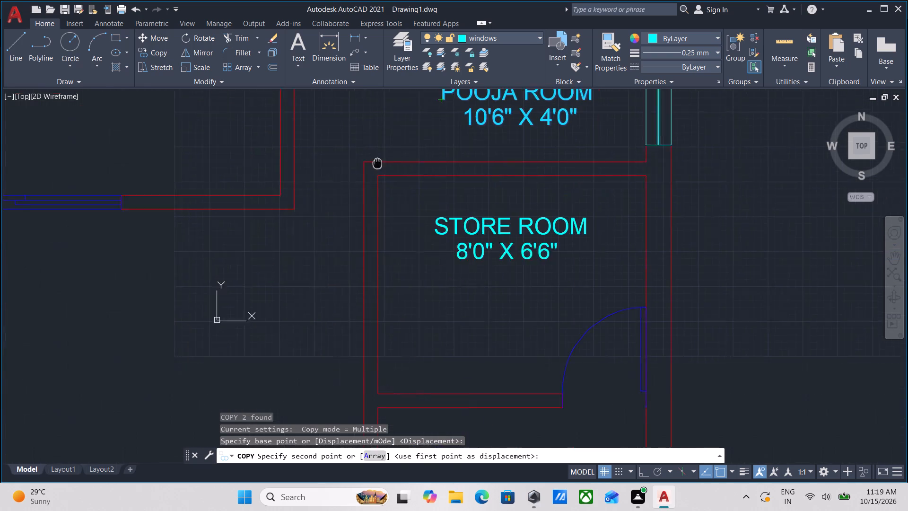
middle_drag(383, 161, 377, 163)
middle_drag(196, 241, 375, 164)
scroll(210, 232, down, 1)
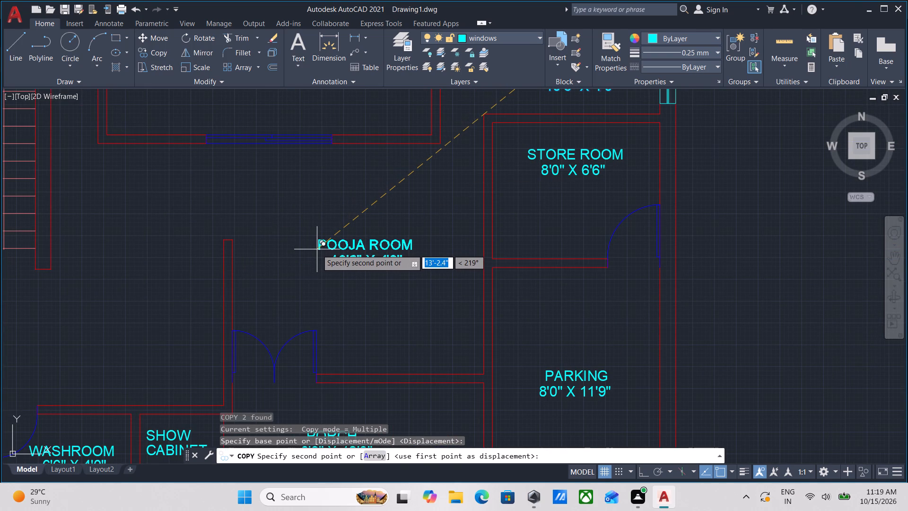
middle_drag(314, 255, 363, 190)
scroll(365, 189, down, 1)
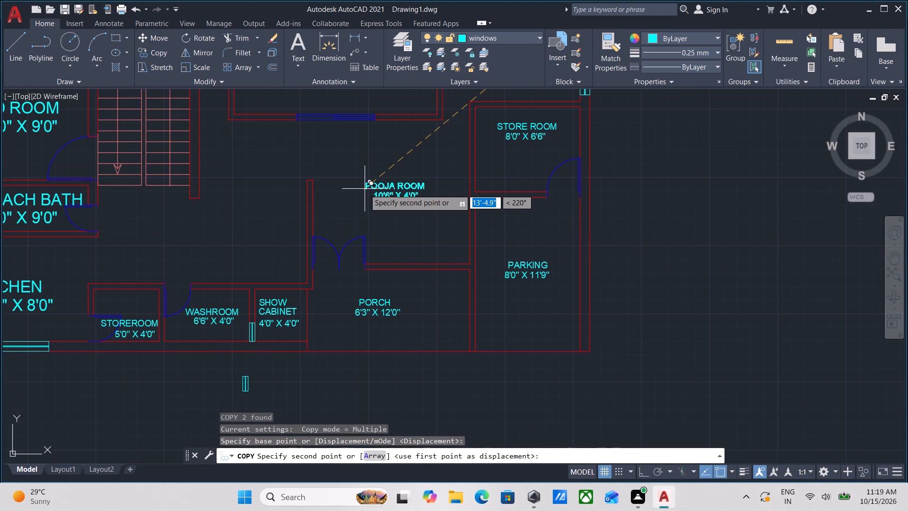
middle_drag(365, 189, 346, 233)
scroll(348, 233, up, 1)
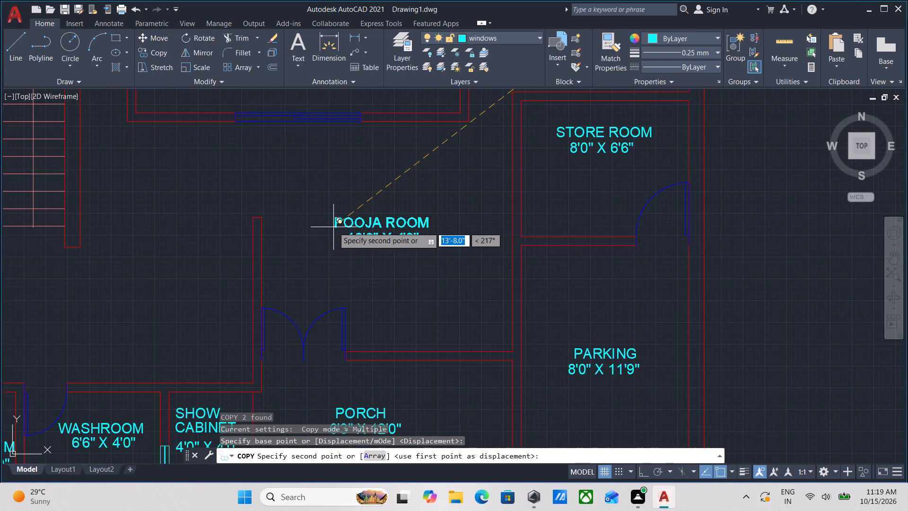
click(327, 229)
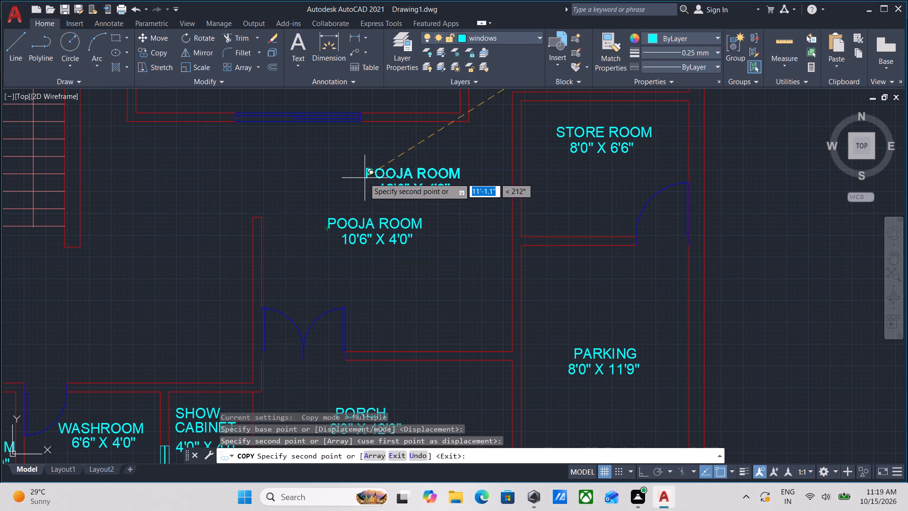
scroll(363, 178, up, 1)
key(Escape)
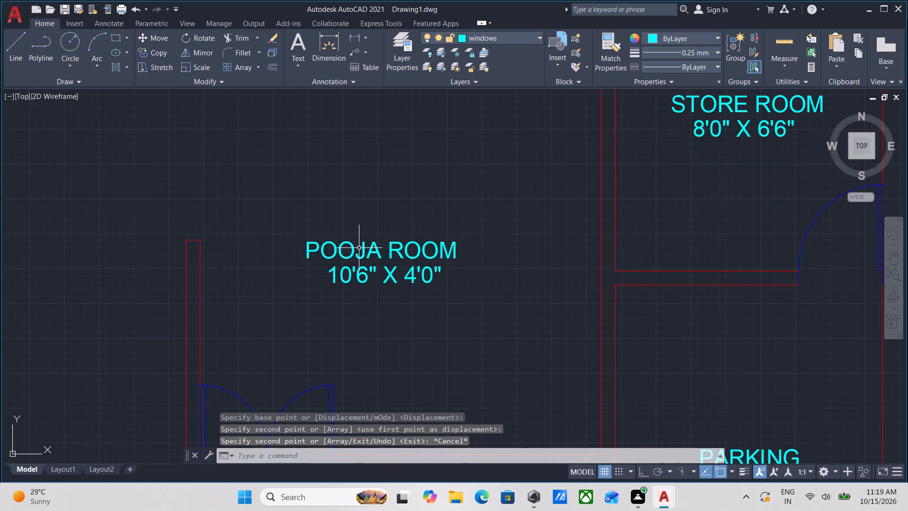
Change the copied POOJA ROOM name in the open central space to HALL.
double_click(363, 253)
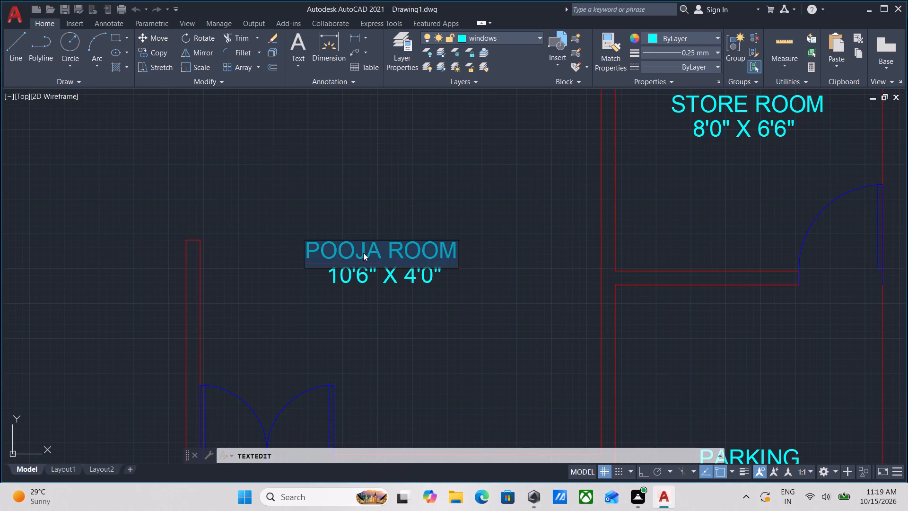
text(HALL)
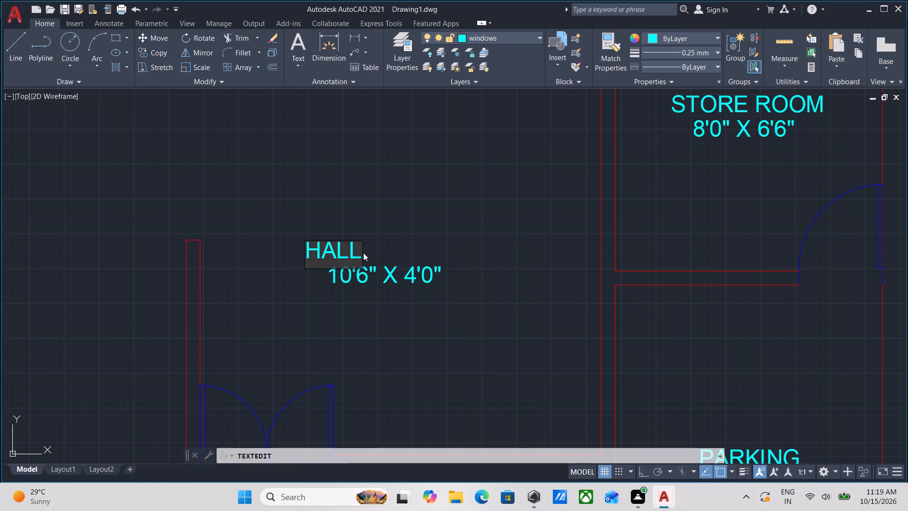
key(Return)
key(Return)
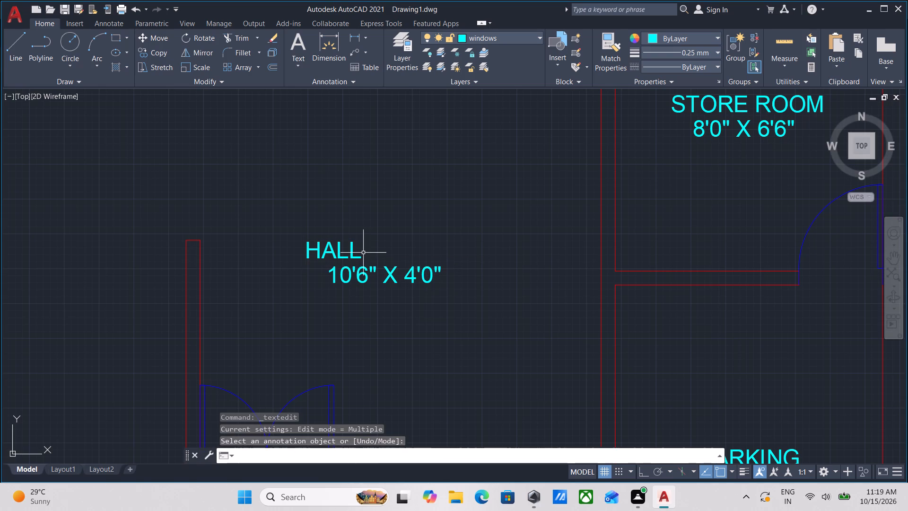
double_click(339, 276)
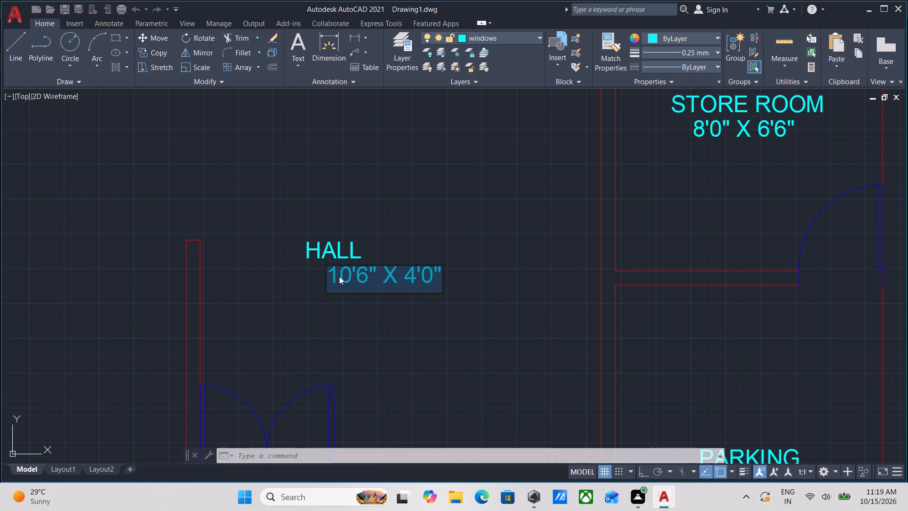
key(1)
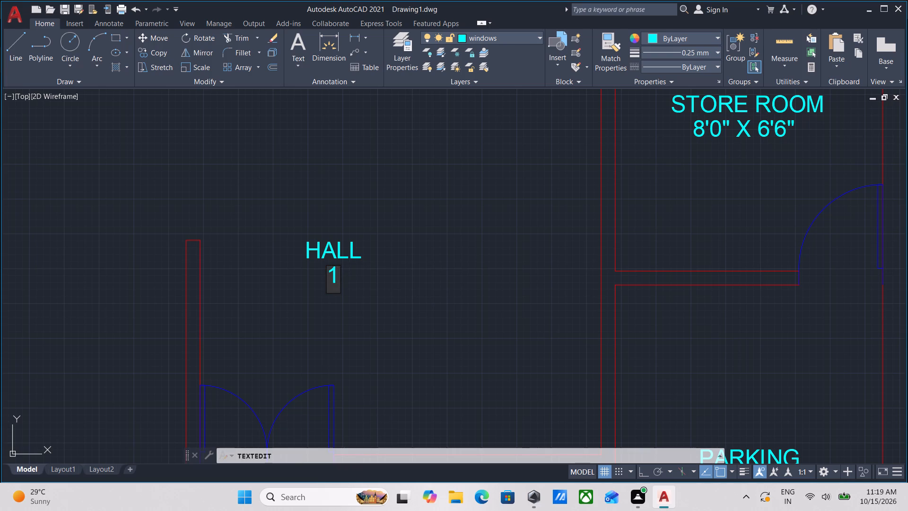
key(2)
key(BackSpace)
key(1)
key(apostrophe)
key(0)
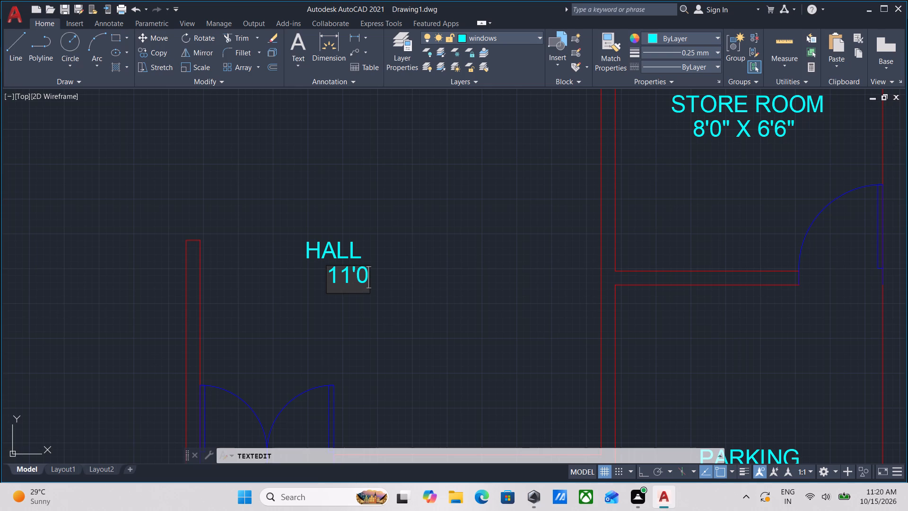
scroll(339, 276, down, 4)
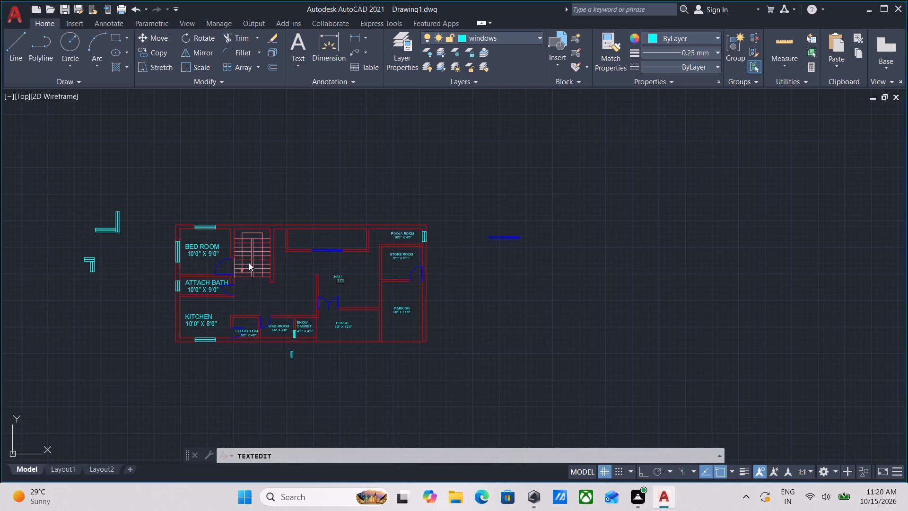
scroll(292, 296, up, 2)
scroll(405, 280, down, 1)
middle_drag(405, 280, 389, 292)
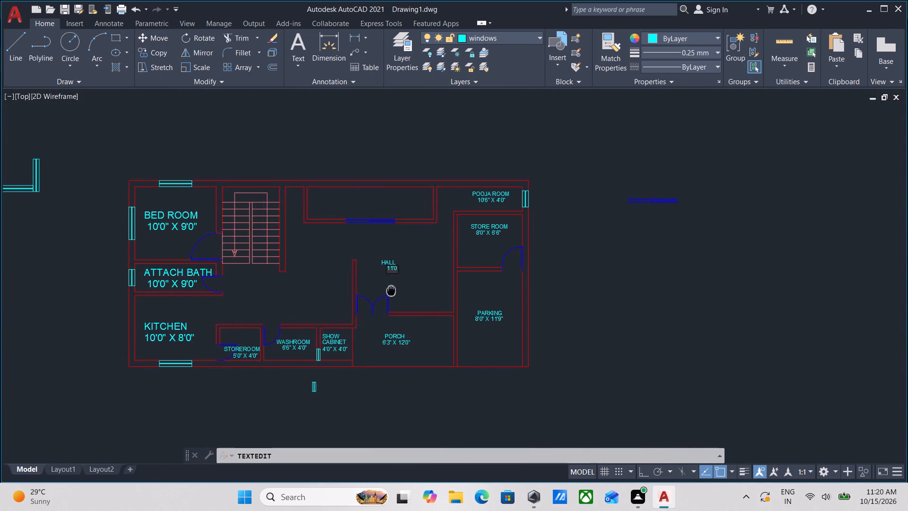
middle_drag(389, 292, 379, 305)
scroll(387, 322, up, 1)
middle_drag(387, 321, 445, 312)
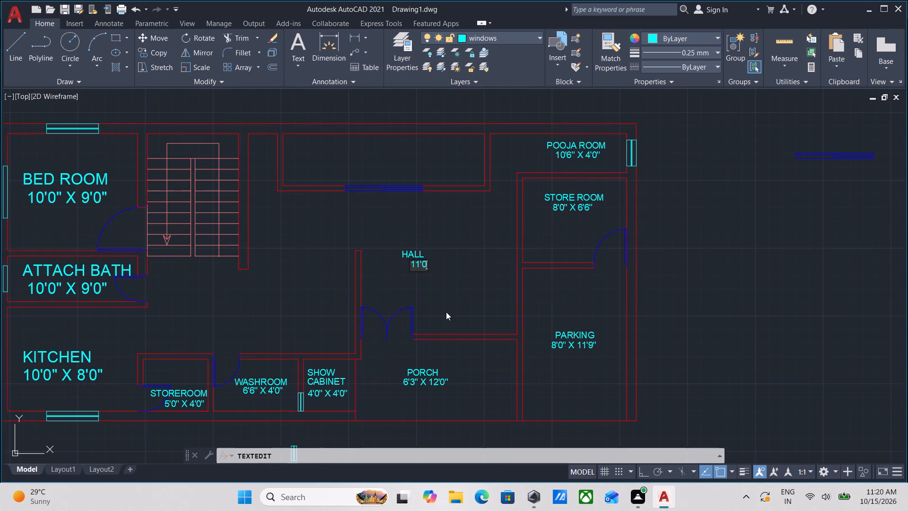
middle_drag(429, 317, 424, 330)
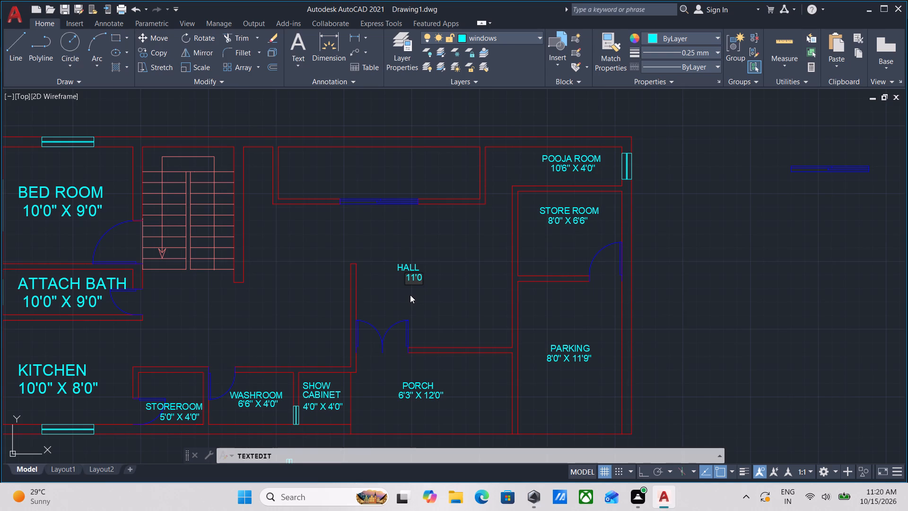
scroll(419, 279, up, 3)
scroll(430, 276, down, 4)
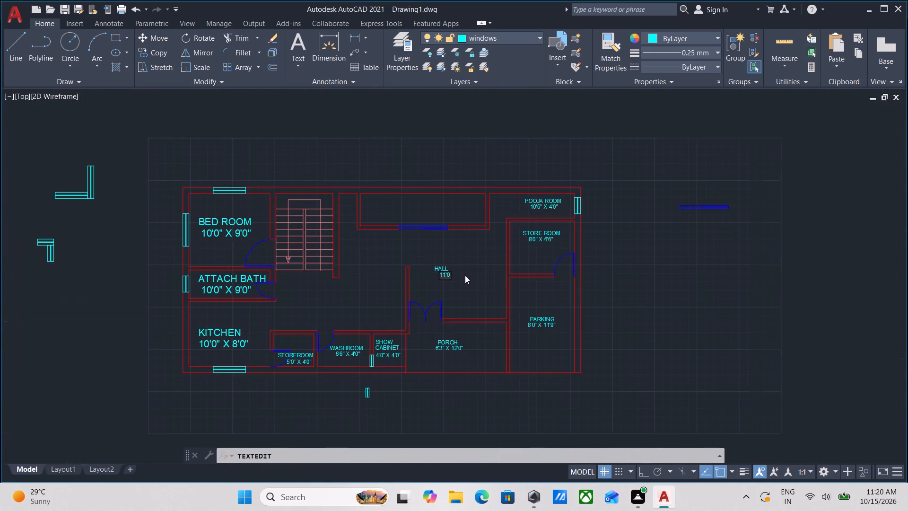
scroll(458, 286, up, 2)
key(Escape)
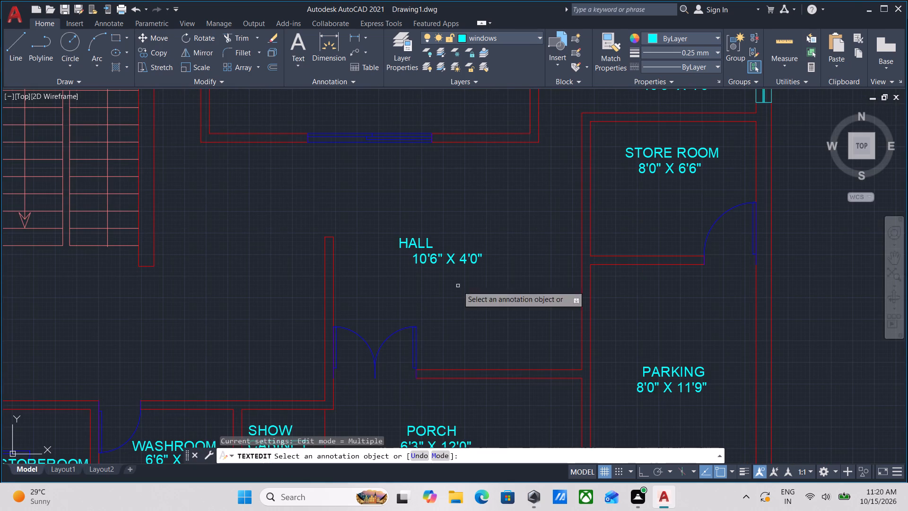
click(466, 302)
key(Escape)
Erase the small HALL name and the size label beneath it from the central space.
drag(468, 282, 458, 273)
click(395, 227)
right_click(395, 227)
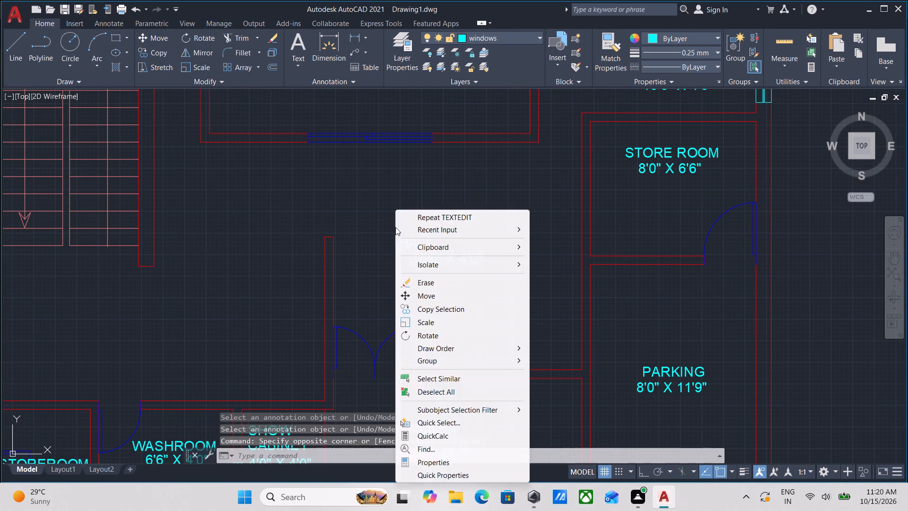
click(436, 281)
Copy the larger BED ROOM name and size labels into the open central space north of the porch's double door.
scroll(436, 281, down, 3)
middle_drag(297, 271, 327, 283)
scroll(319, 260, up, 2)
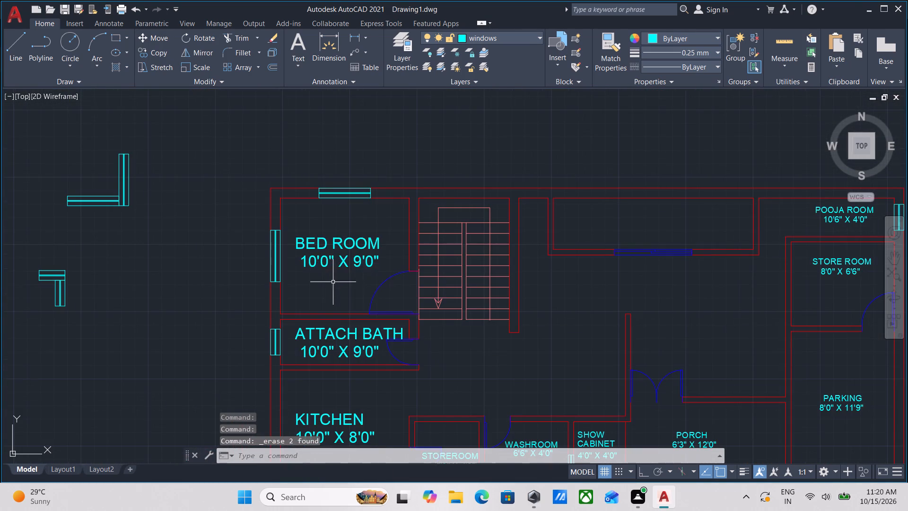
drag(336, 288, 335, 282)
click(316, 226)
middle_drag(332, 277, 335, 296)
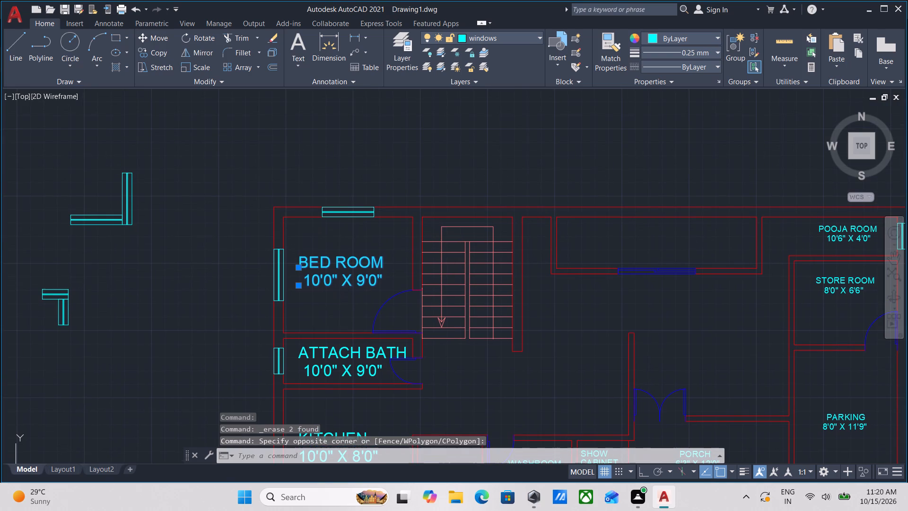
key(c)
key(o)
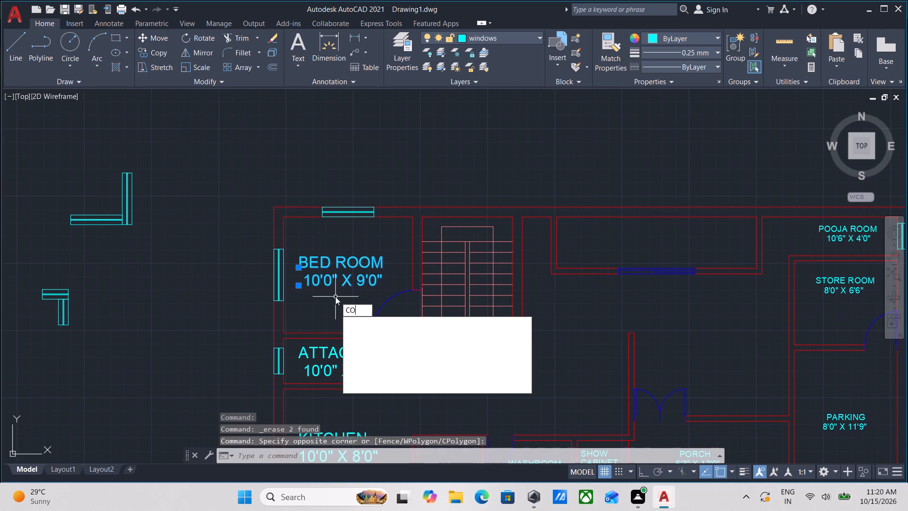
key(Return)
click(313, 264)
middle_drag(427, 310, 268, 284)
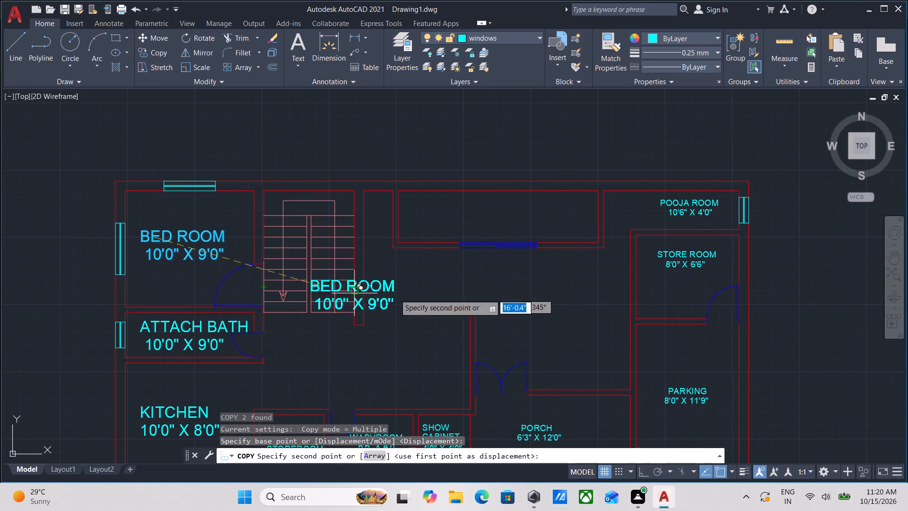
click(517, 308)
middle_drag(539, 296, 504, 313)
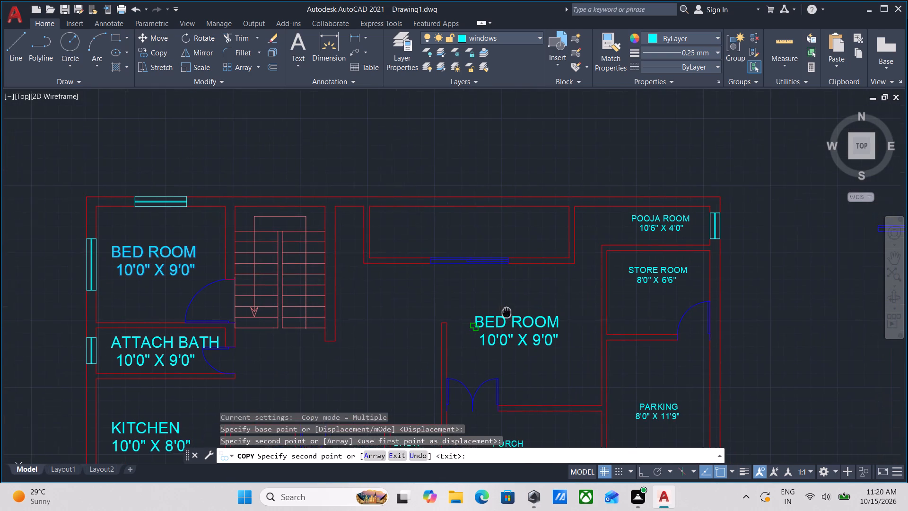
middle_drag(504, 313, 502, 313)
key(Escape)
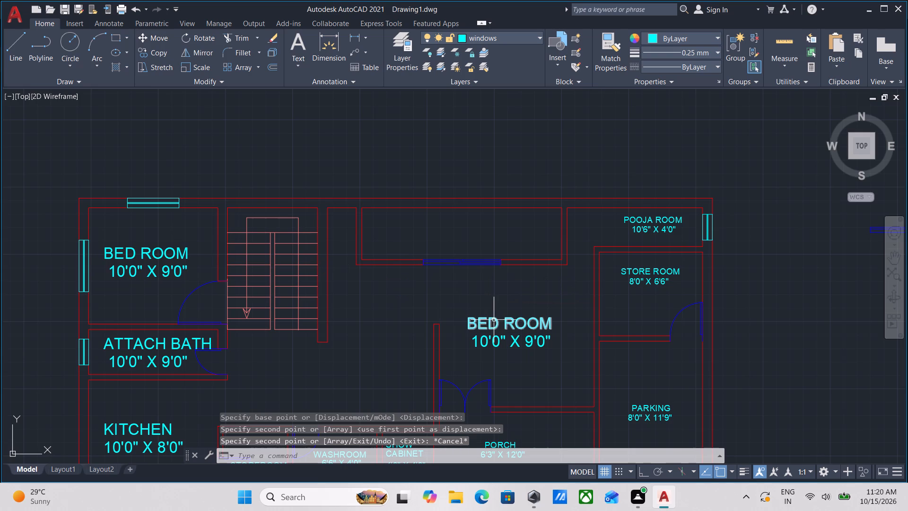
Change the copied BED ROOM name in the central space to HALL.
double_click(495, 319)
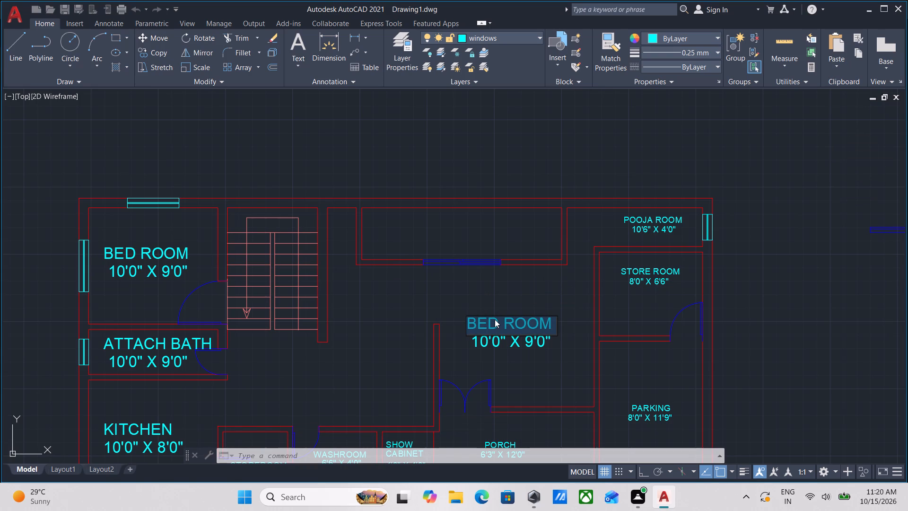
text(HALL)
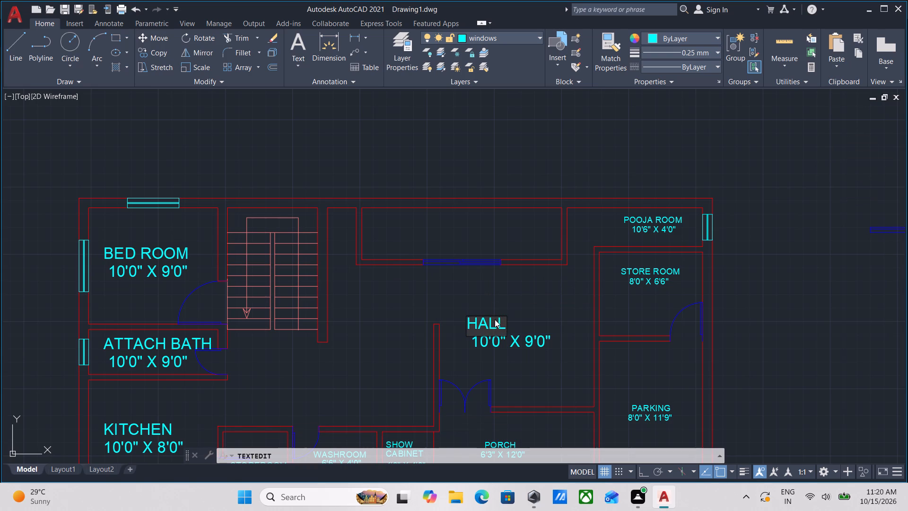
key(Return)
key(Return)
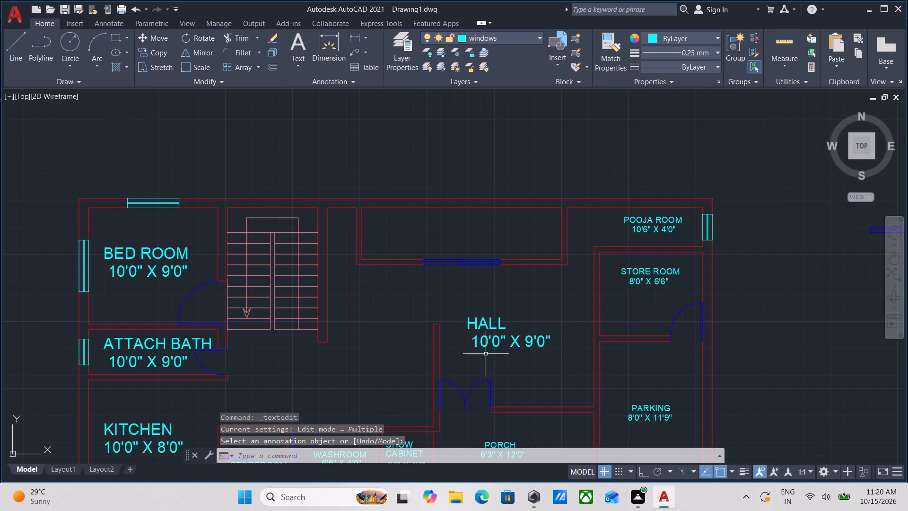
Change the size label under HALL to 13'0" X 12'0".
double_click(486, 344)
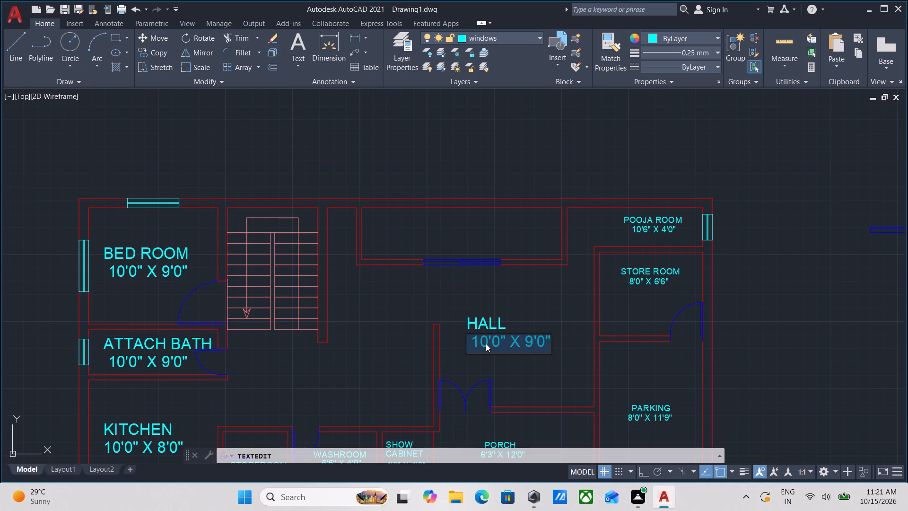
text(13')
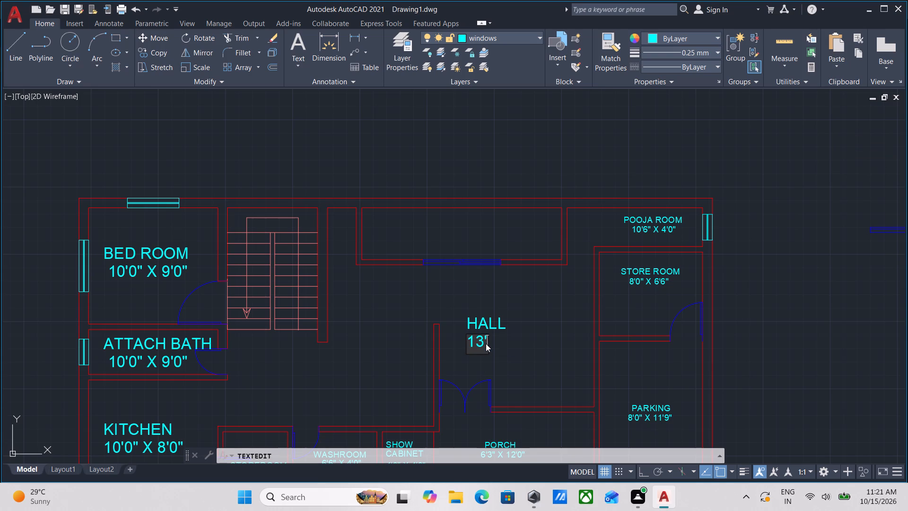
text(0")
key(space)
text(X)
key(space)
text(12')
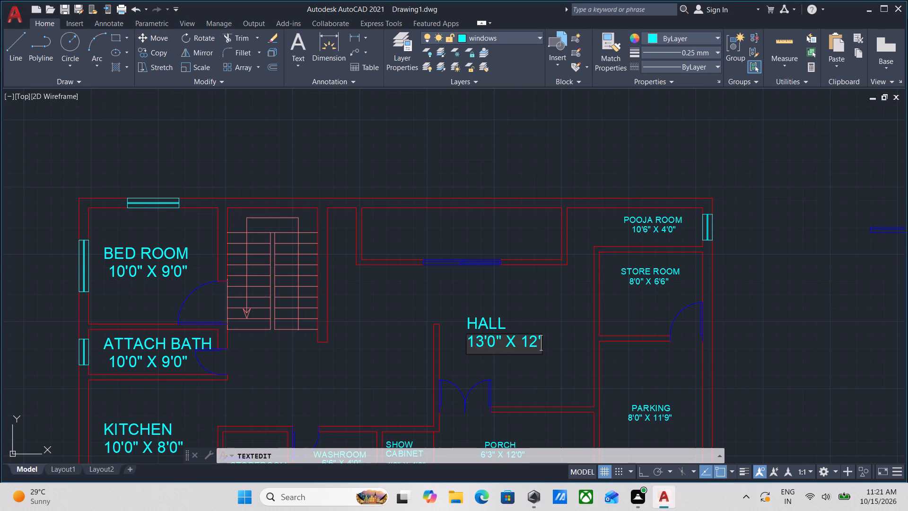
text(0")
key(Return)
key(Return)
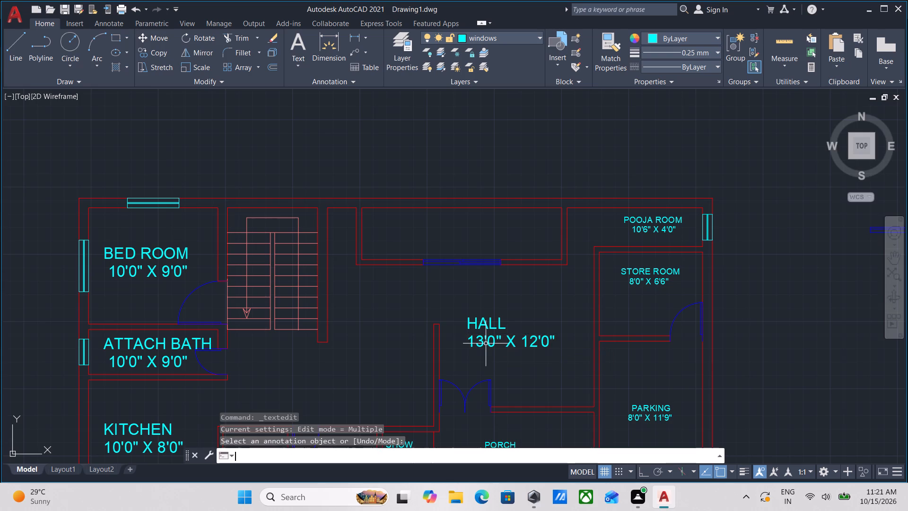
key(Escape)
Move the HALL name eastward so it sits roughly centred above its 13'0" X 12'0" size label.
scroll(487, 344, up, 2)
middle_drag(487, 344, 413, 364)
scroll(487, 344, down, 1)
scroll(436, 347, up, 2)
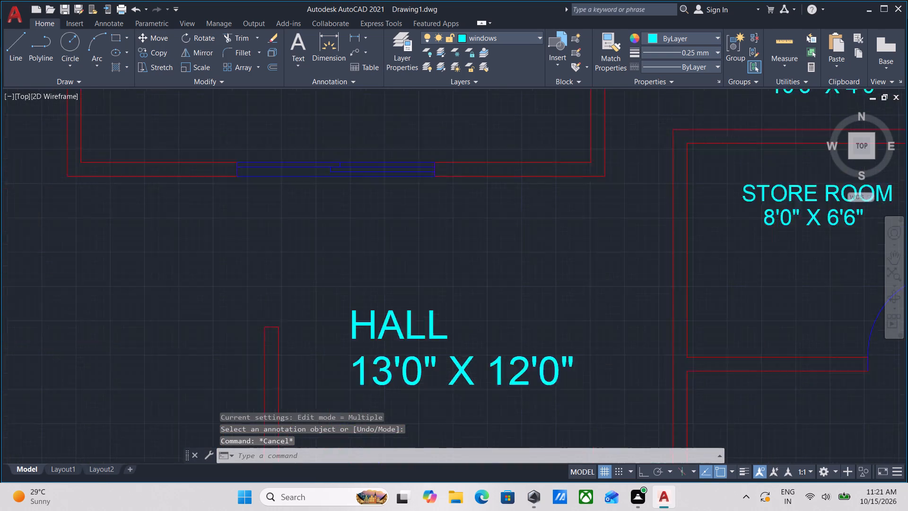
scroll(436, 347, up, 1)
click(454, 342)
click(395, 291)
click(213, 327)
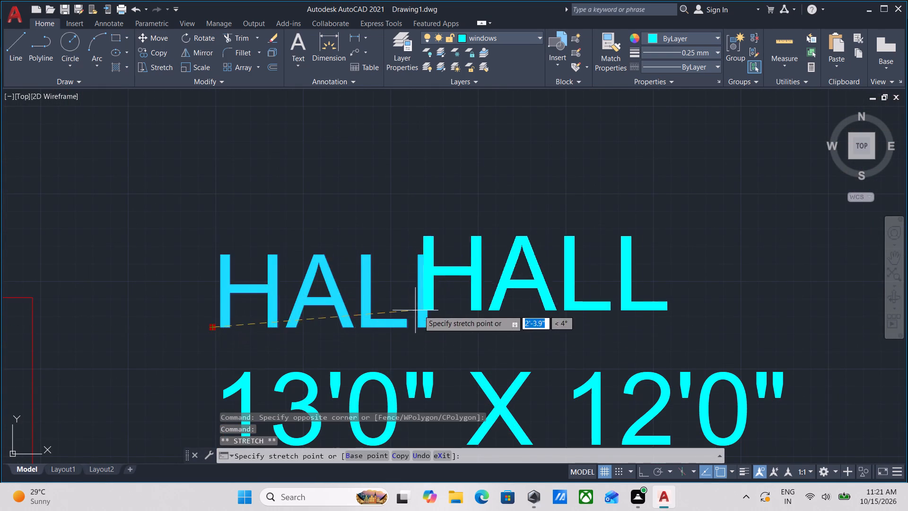
scroll(424, 308, down, 1)
middle_drag(424, 308, 371, 323)
click(385, 334)
scroll(385, 334, down, 2)
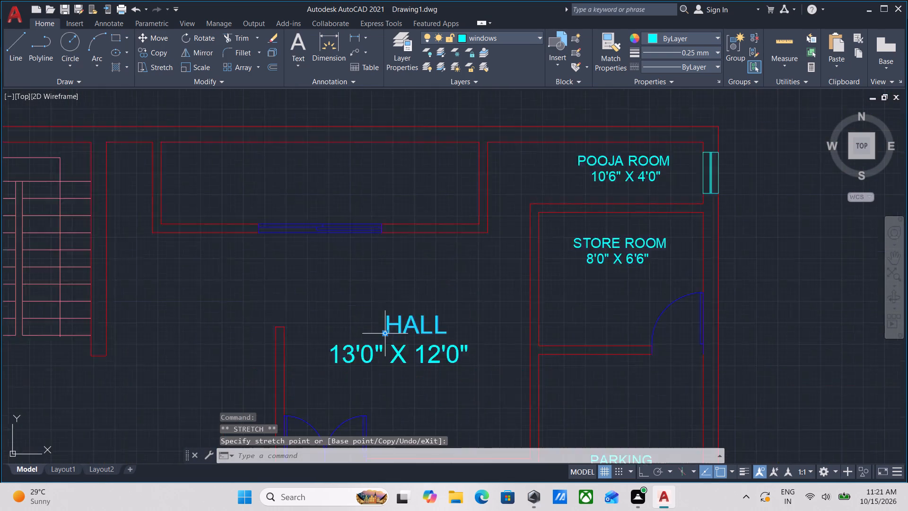
scroll(385, 334, down, 1)
scroll(349, 345, up, 2)
key(Escape)
Change the size label under HALL to 11'0" X 12'0".
scroll(349, 345, down, 2)
middle_drag(349, 345, 390, 310)
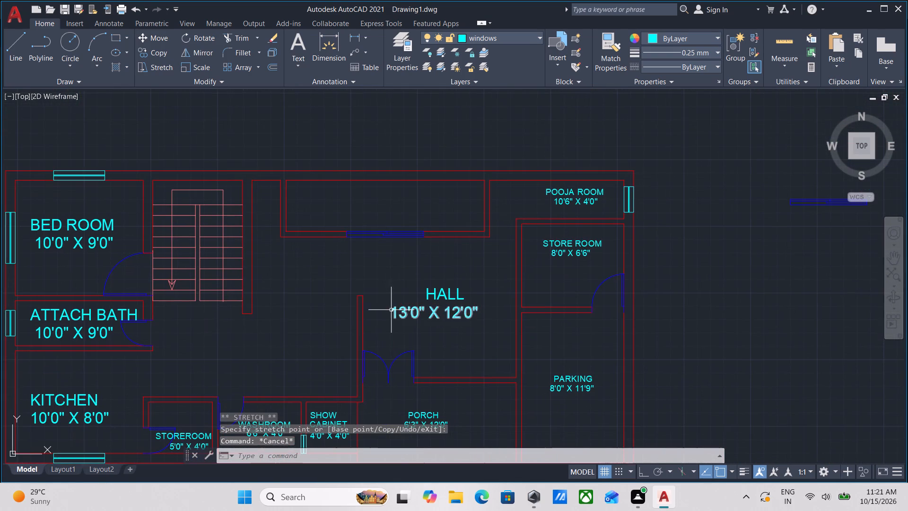
middle_drag(310, 337, 355, 323)
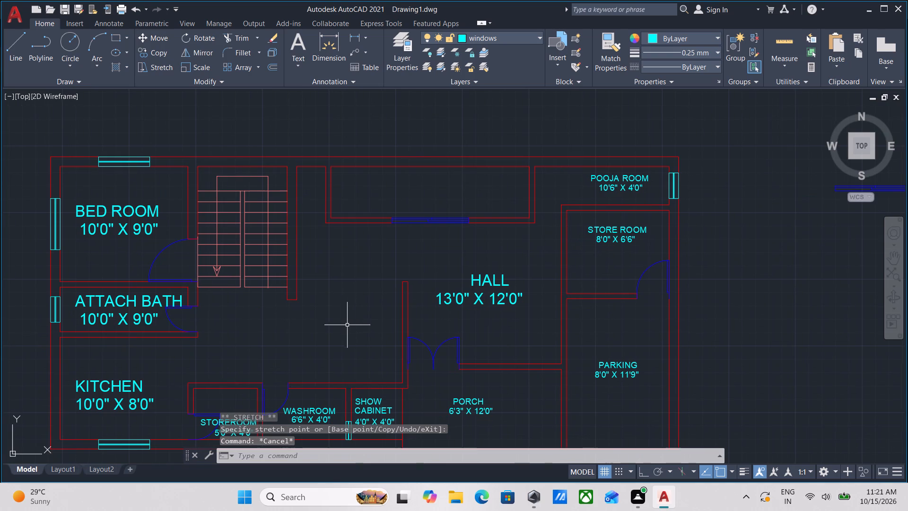
scroll(343, 326, down, 1)
scroll(343, 326, up, 1)
scroll(476, 309, up, 1)
middle_drag(476, 309, 464, 329)
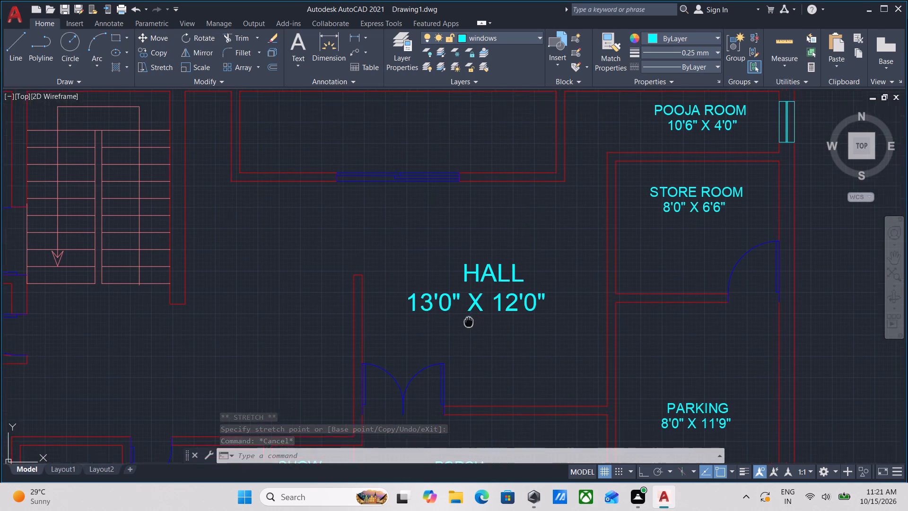
double_click(423, 313)
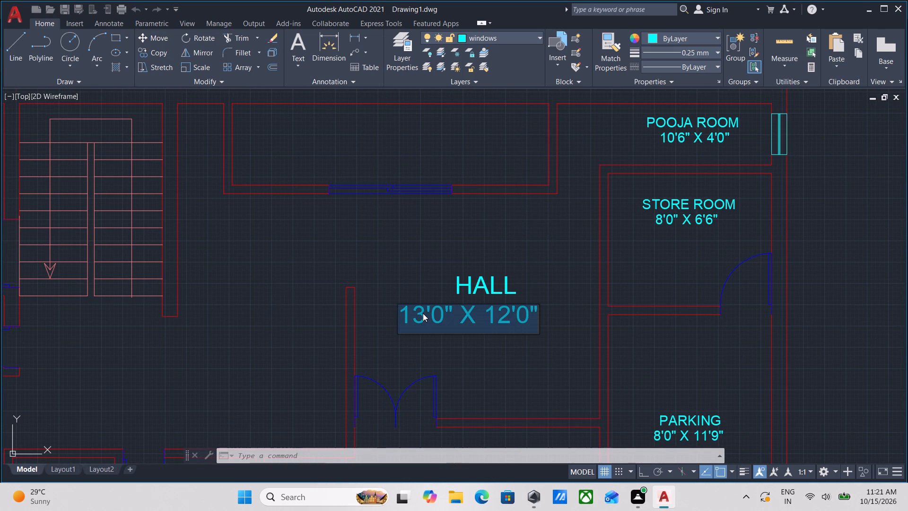
click(423, 313)
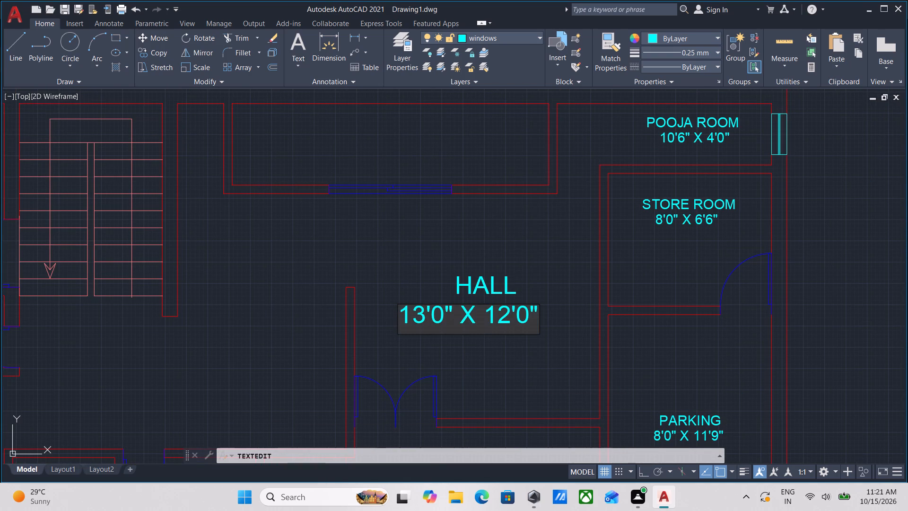
key(BackSpace)
key(1)
key(Return)
key(Return)
scroll(464, 337, down, 1)
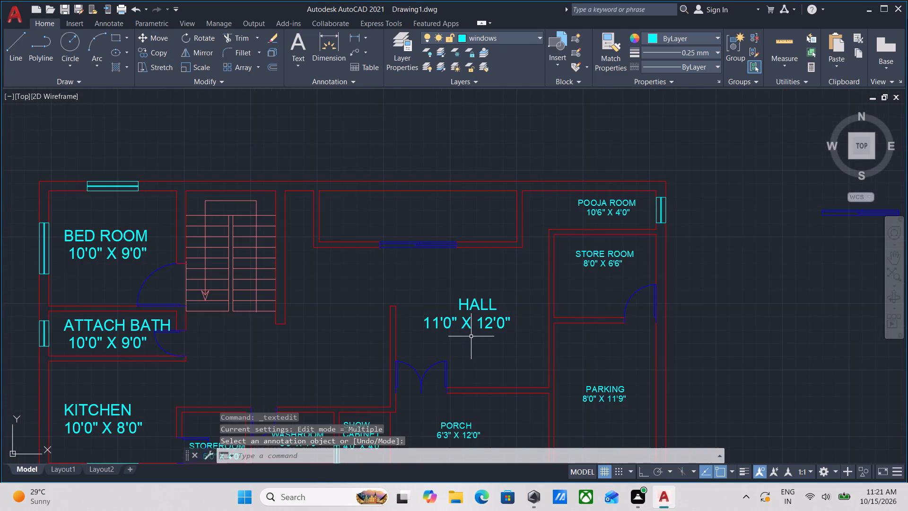
scroll(471, 336, up, 2)
key(Escape)
Copy the HALL name and size labels into the walled rectangular space north of the hall, above its window.
click(515, 353)
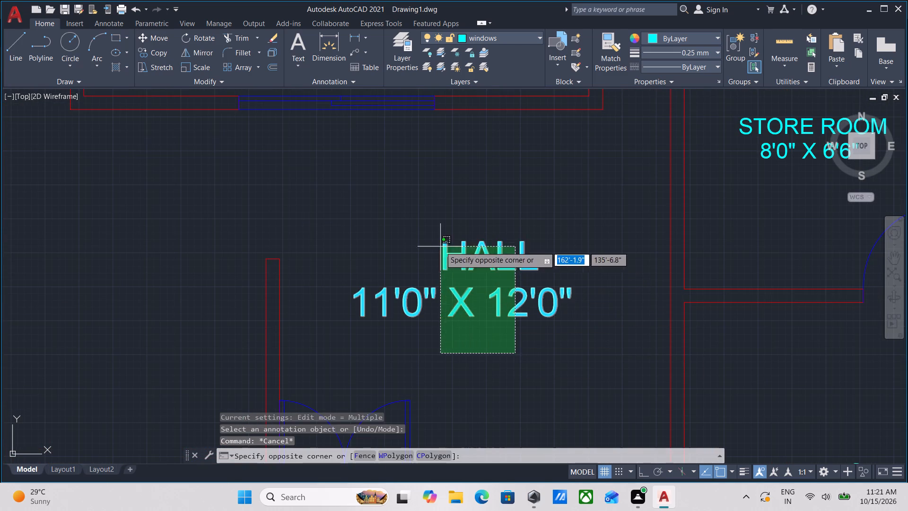
click(430, 231)
middle_drag(420, 255, 427, 341)
scroll(426, 338, down, 1)
middle_drag(429, 334, 436, 319)
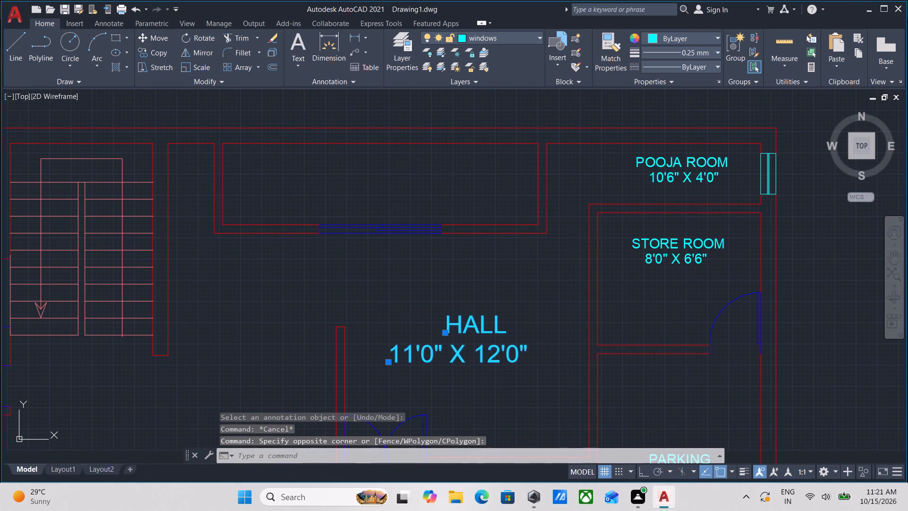
text(CO)
key(Return)
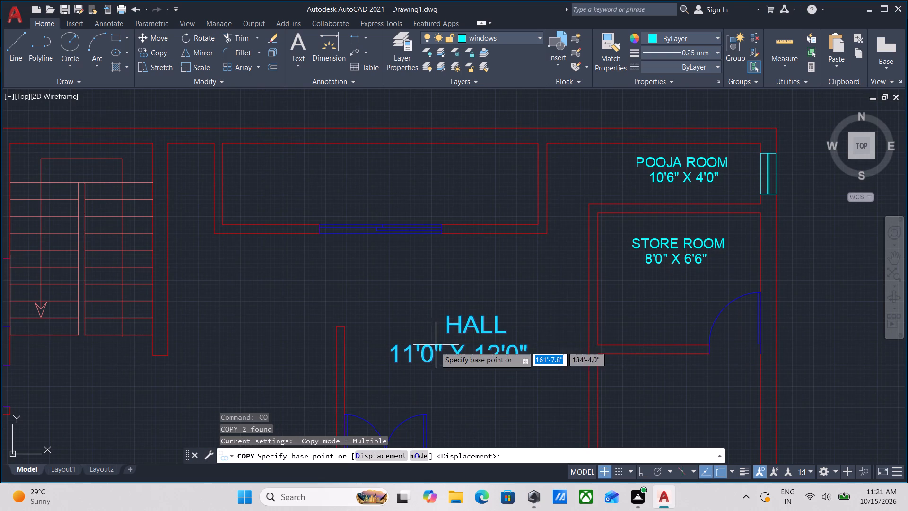
click(444, 328)
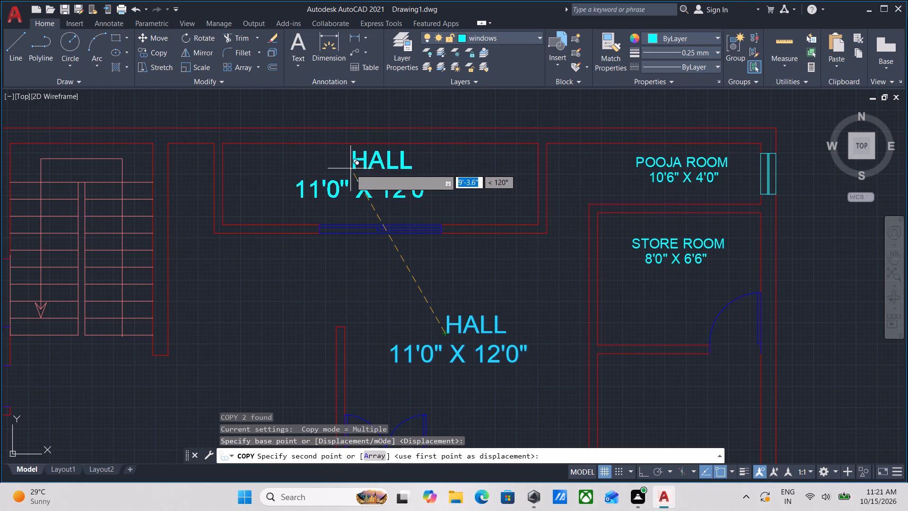
click(350, 171)
key(Escape)
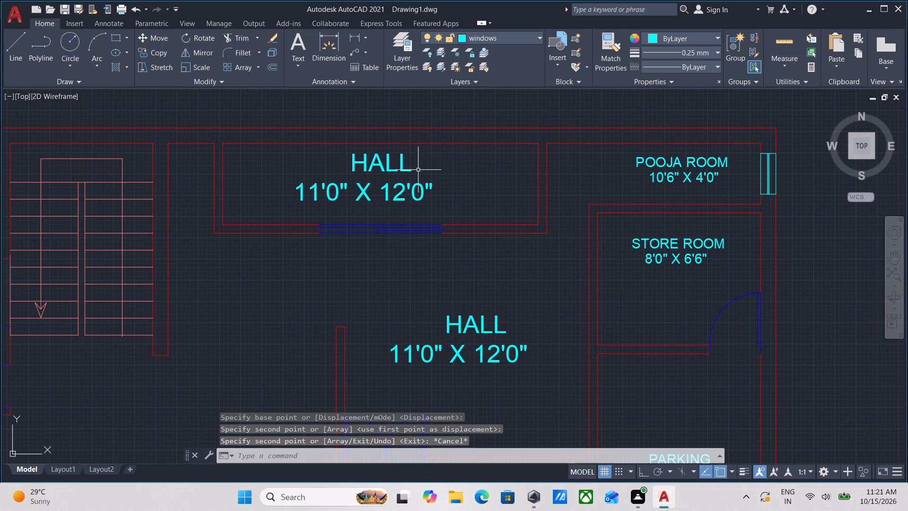
Change the copied HALL name in the northern rectangular space to OPEN SPACE.
double_click(384, 160)
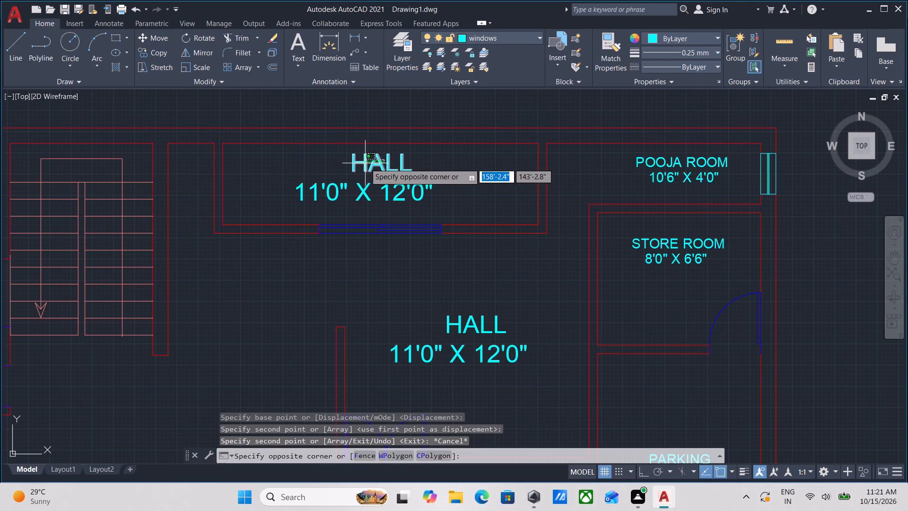
double_click(365, 163)
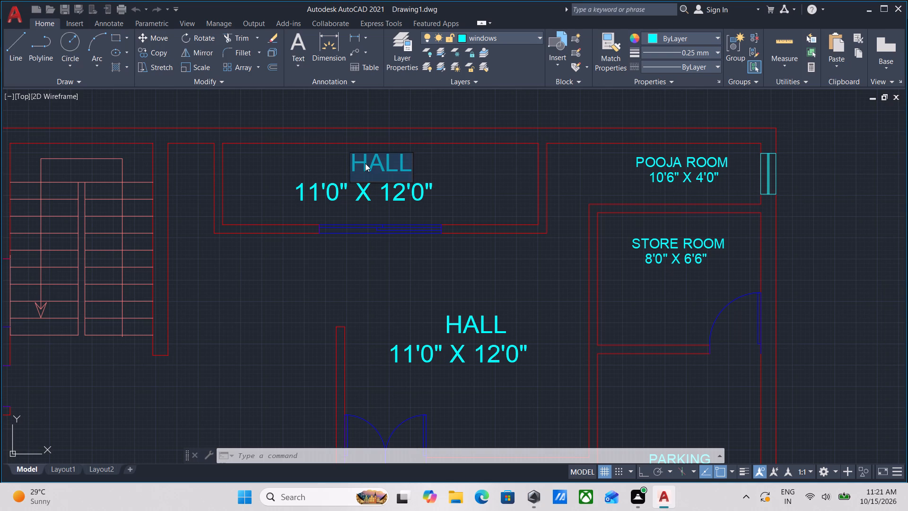
text(OPEN)
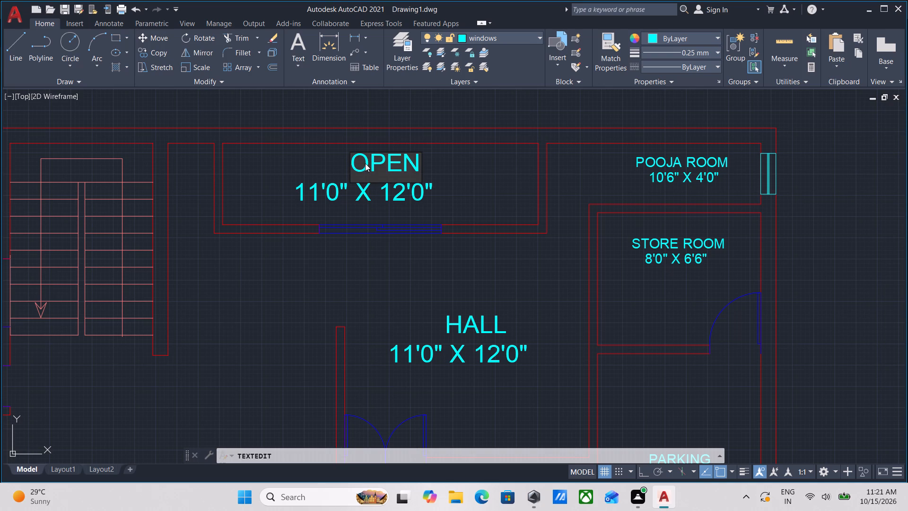
key(space)
text(S)
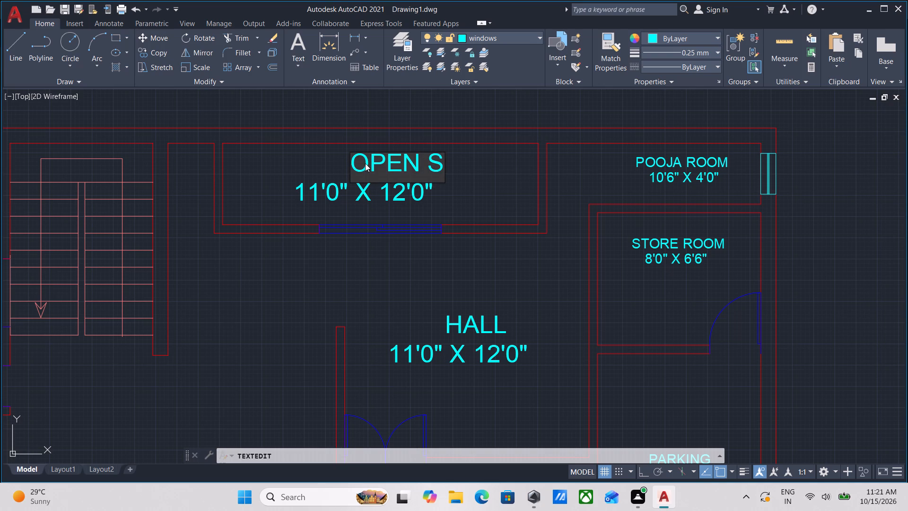
text(PACE)
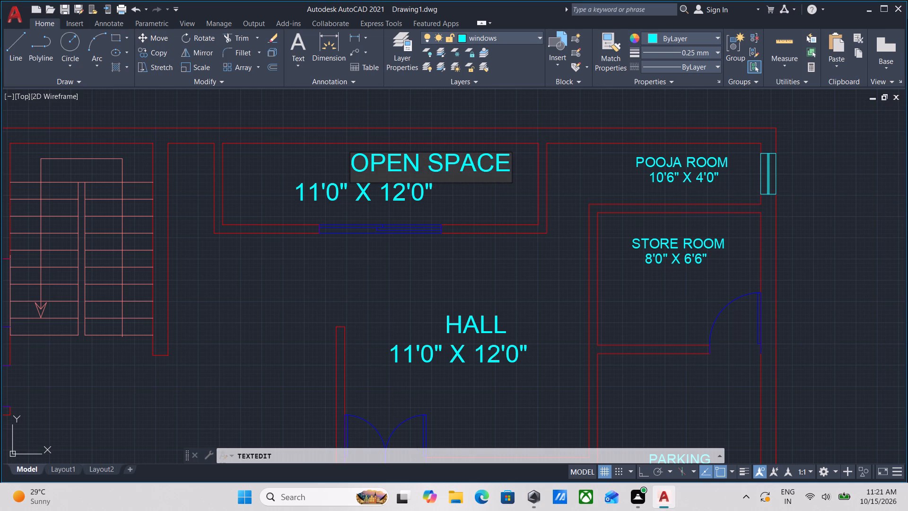
key(Return)
key(Return)
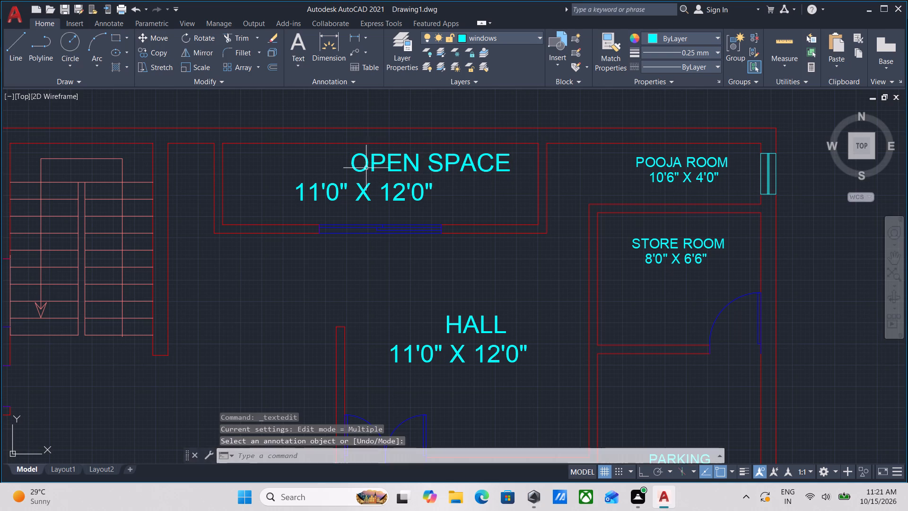
Change the size label under OPEN SPACE to 15'6" X 4'0".
scroll(383, 185, up, 1)
double_click(412, 192)
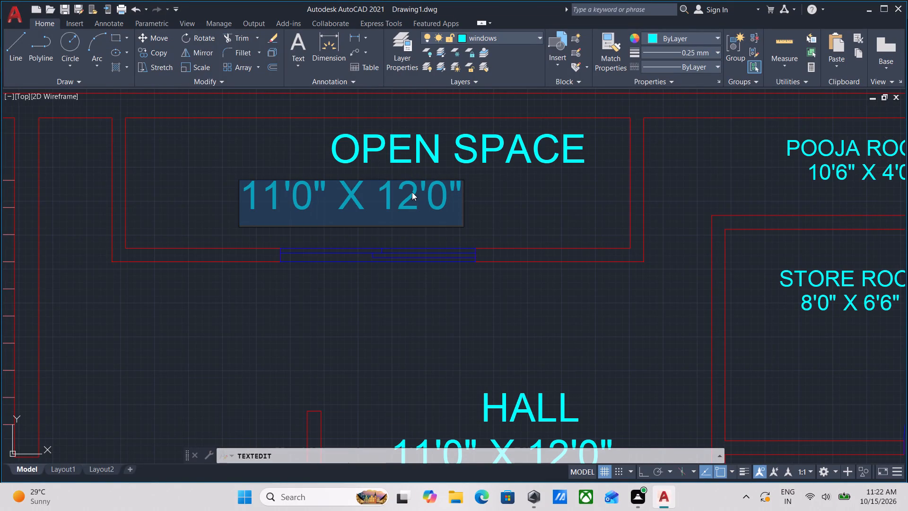
text(15)
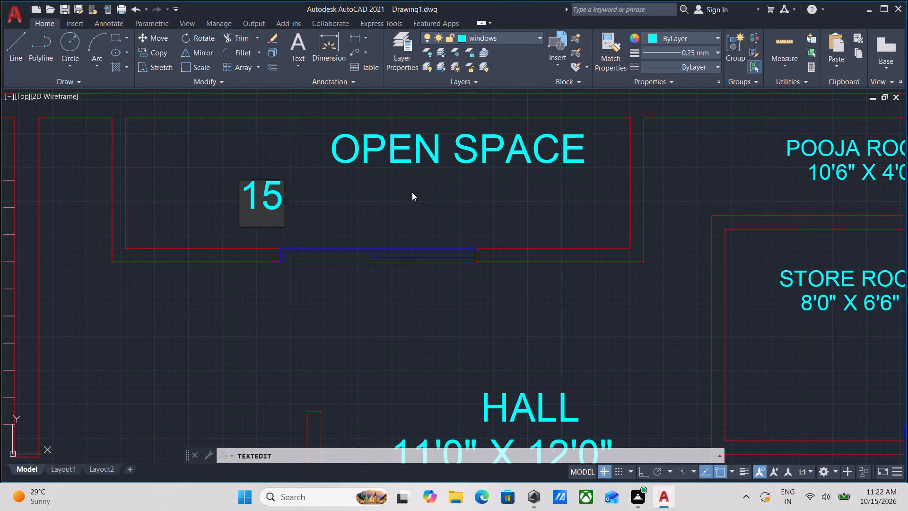
key(apostrophe)
key(6)
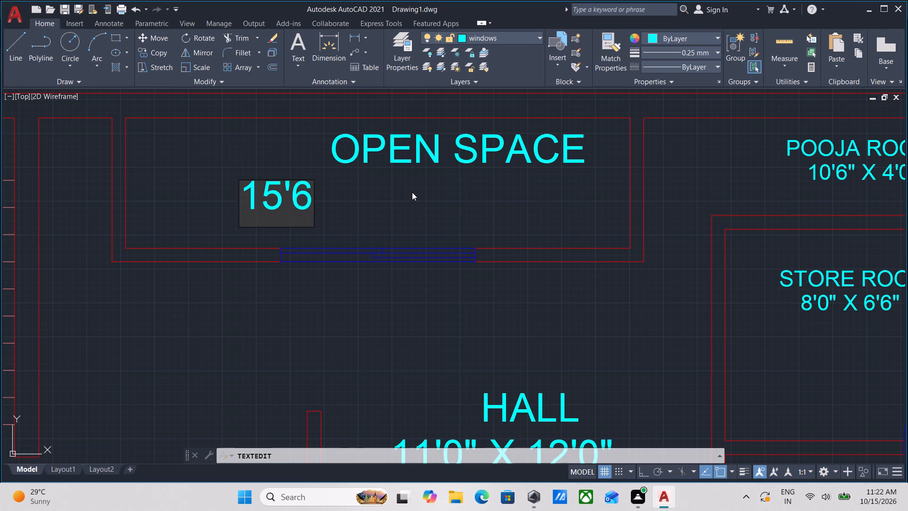
key(shift+quotedbl)
key(space)
text(X)
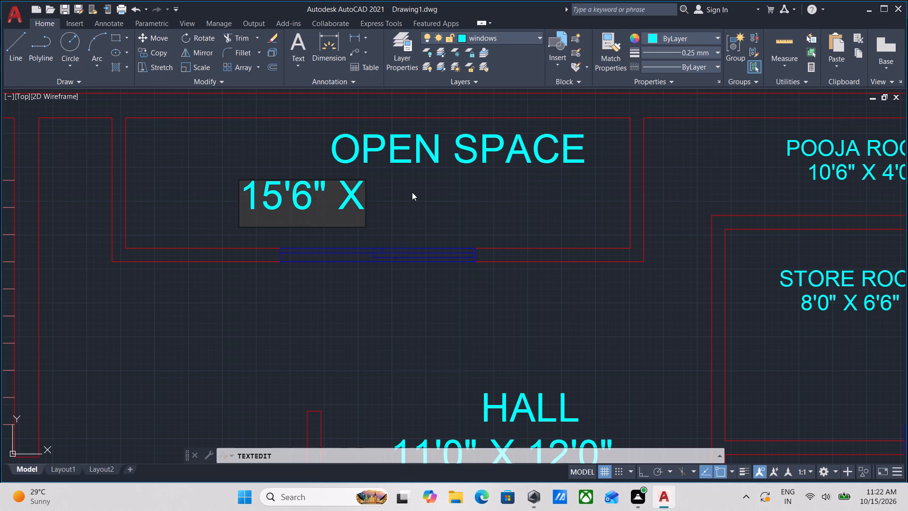
key(space)
text(4')
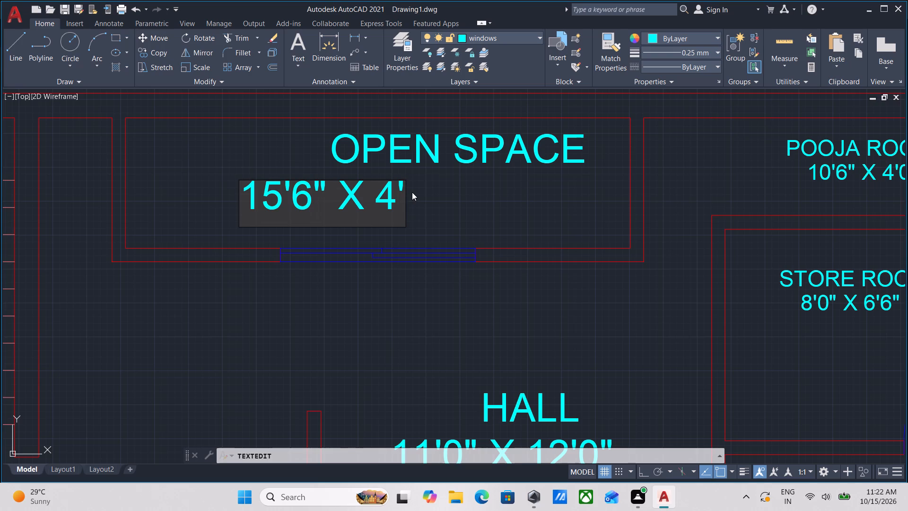
key(0)
key(shift+quotedbl)
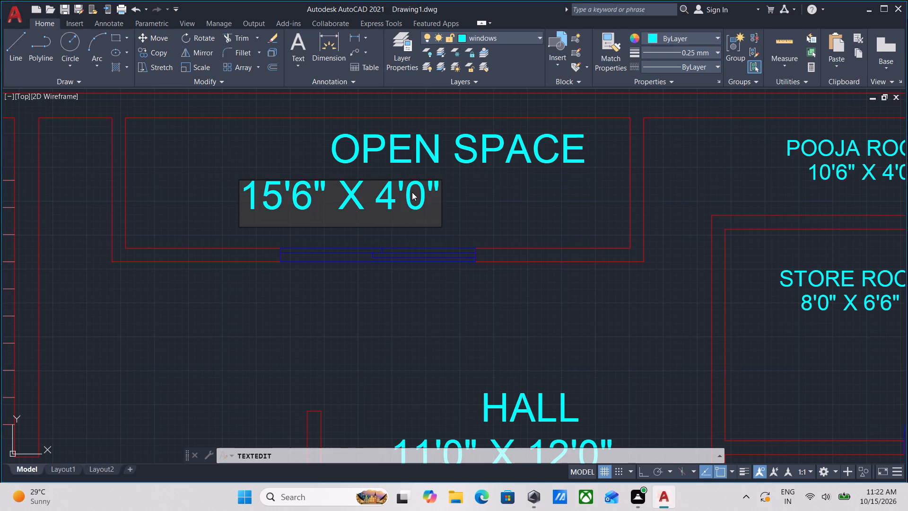
key(Return)
key(Return)
Move the OPEN SPACE name westward so it starts roughly in line with its 15'6" X 4'0" size label.
scroll(452, 163, down, 1)
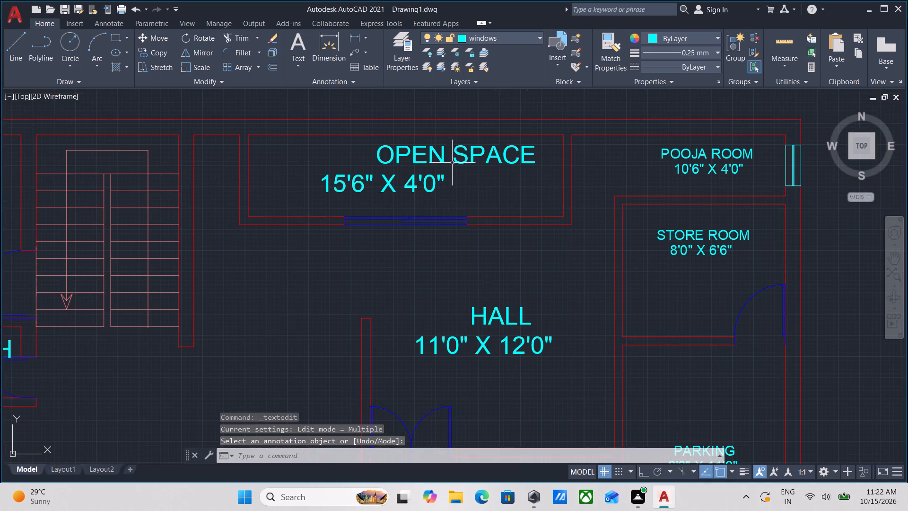
click(472, 173)
click(457, 150)
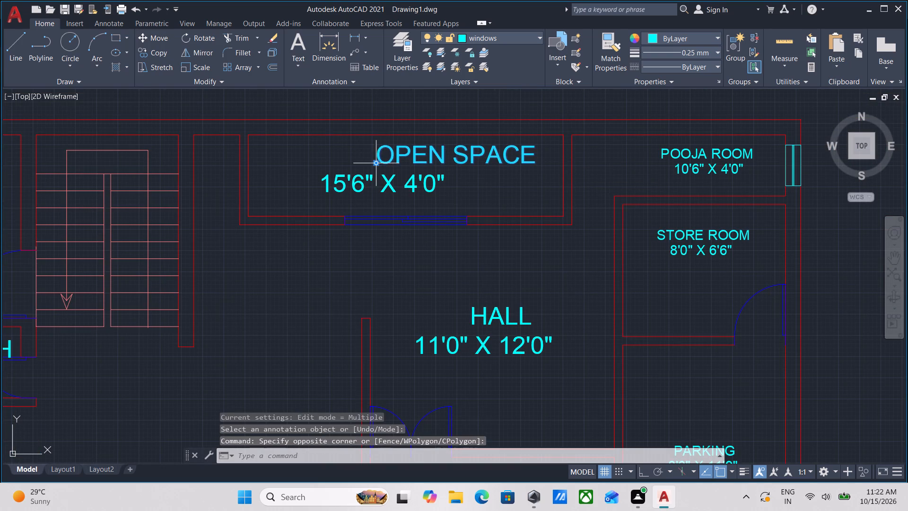
click(378, 163)
click(323, 167)
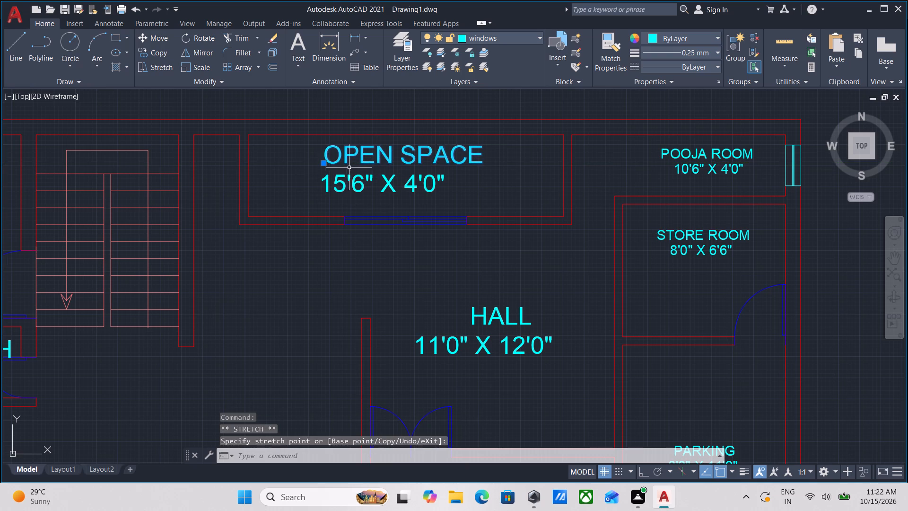
middle_drag(353, 167, 352, 217)
scroll(317, 218, up, 2)
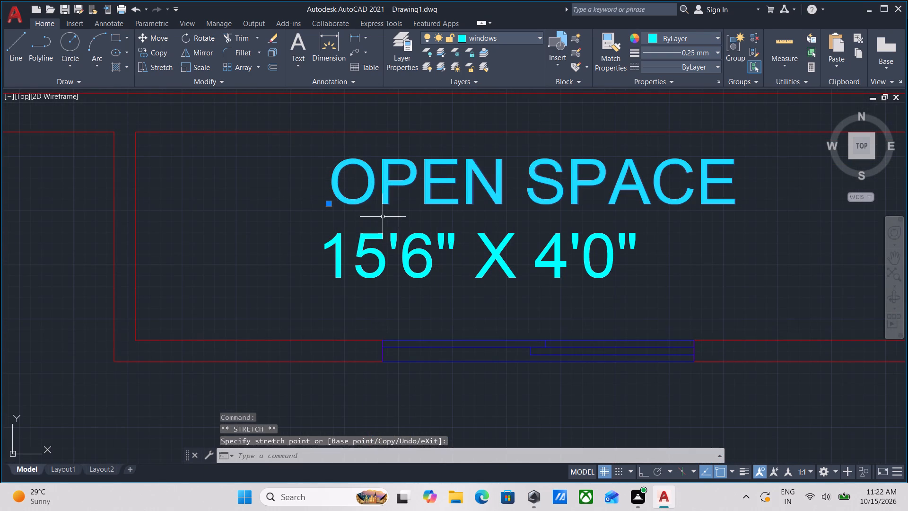
key(Escape)
Move the 15'6" X 4'0" size label eastward in a straight line so it sits under the OPEN SPACE name.
drag(414, 296, 408, 290)
click(372, 245)
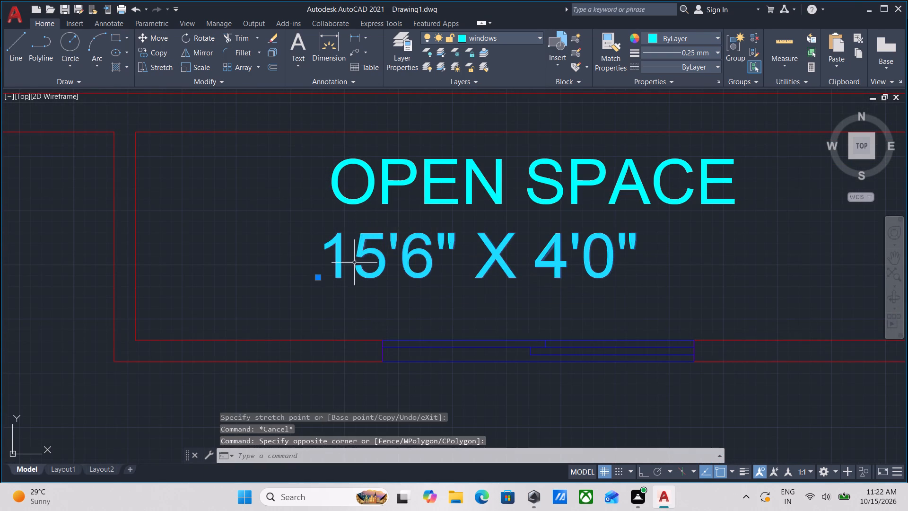
click(319, 277)
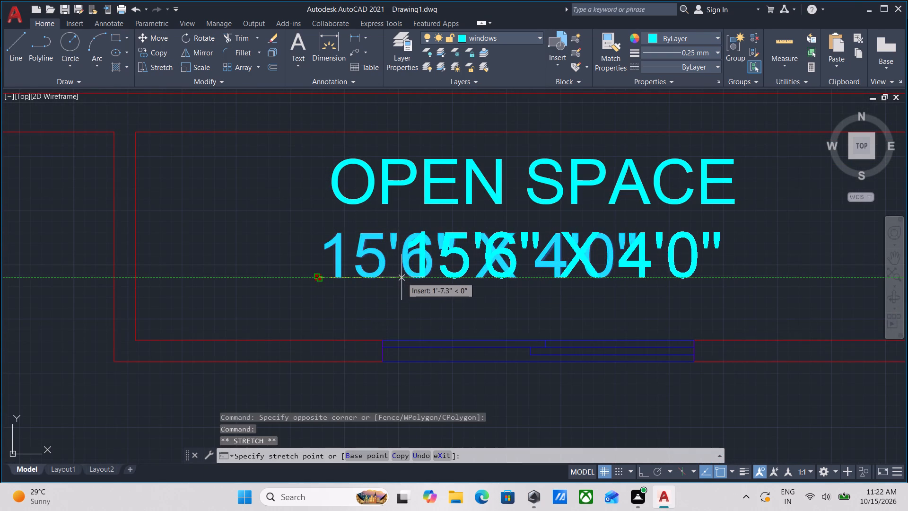
click(411, 277)
scroll(411, 277, down, 2)
key(Escape)
scroll(413, 277, down, 1)
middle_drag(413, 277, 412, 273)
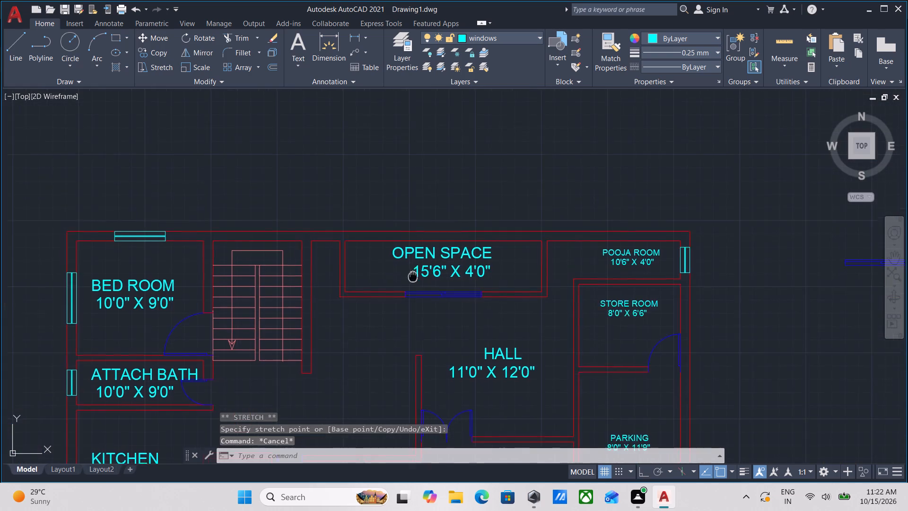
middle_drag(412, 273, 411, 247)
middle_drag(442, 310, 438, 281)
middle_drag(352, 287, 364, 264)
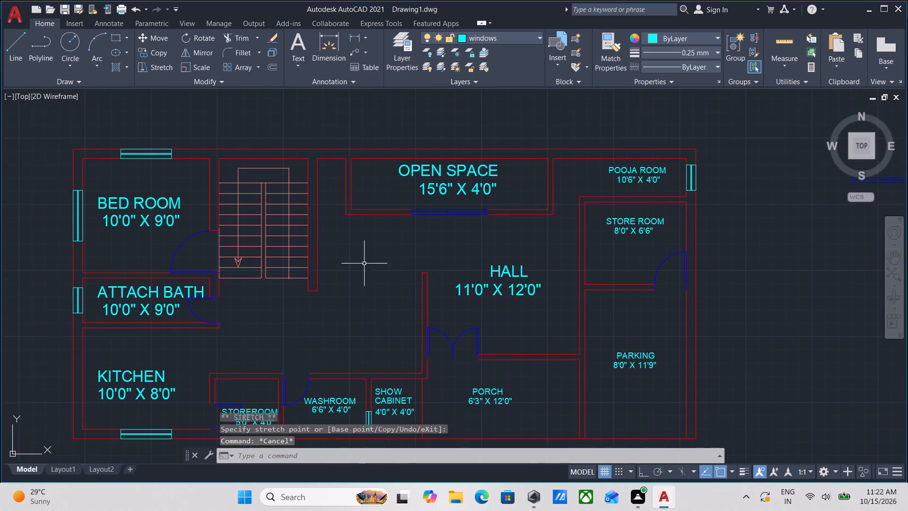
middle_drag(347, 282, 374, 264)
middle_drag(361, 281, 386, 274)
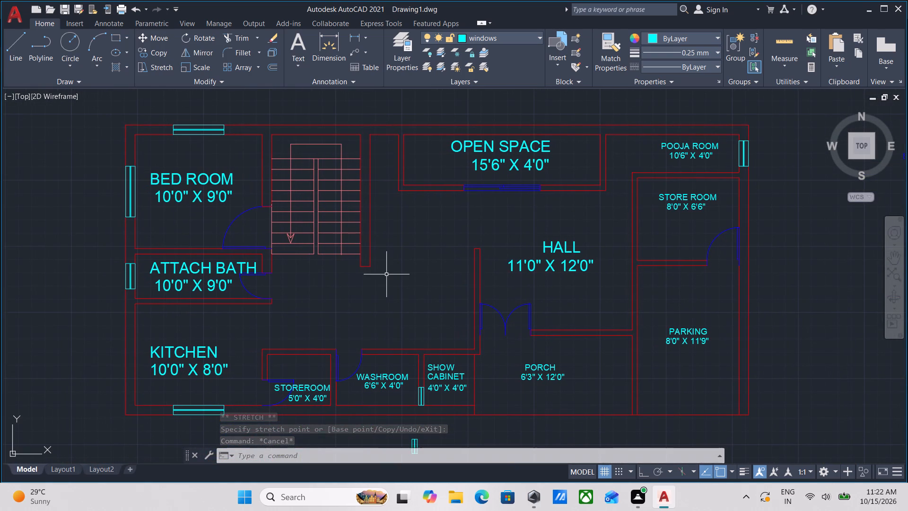
Measure the clear width and depth of the open area between the staircase and the hall.
text(MEA)
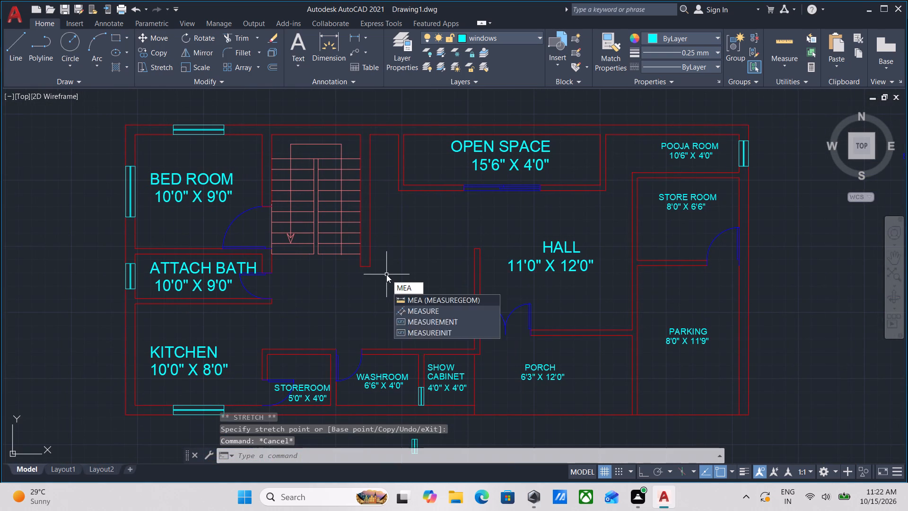
key(Return)
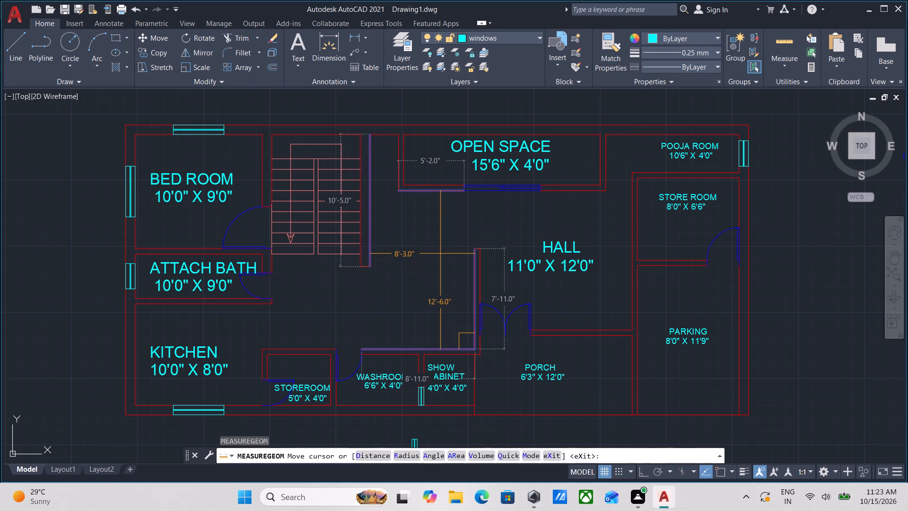
key(Escape)
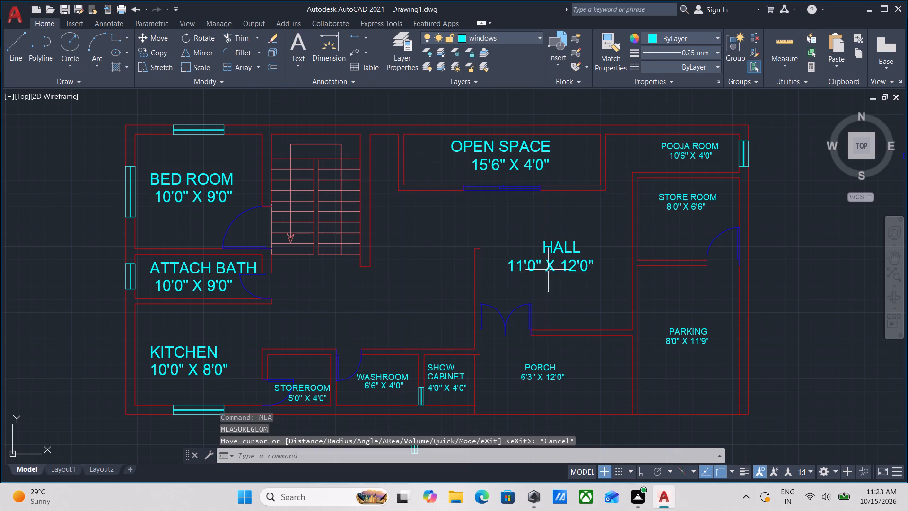
Copy the HALL name and its size label into the open area between the staircase and the hall.
click(574, 282)
click(524, 212)
text(CO)
key(Return)
click(517, 266)
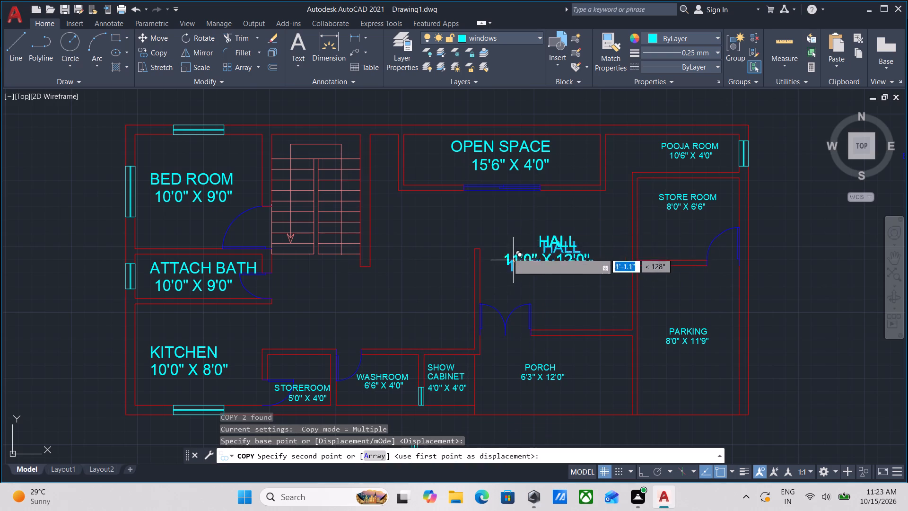
click(382, 277)
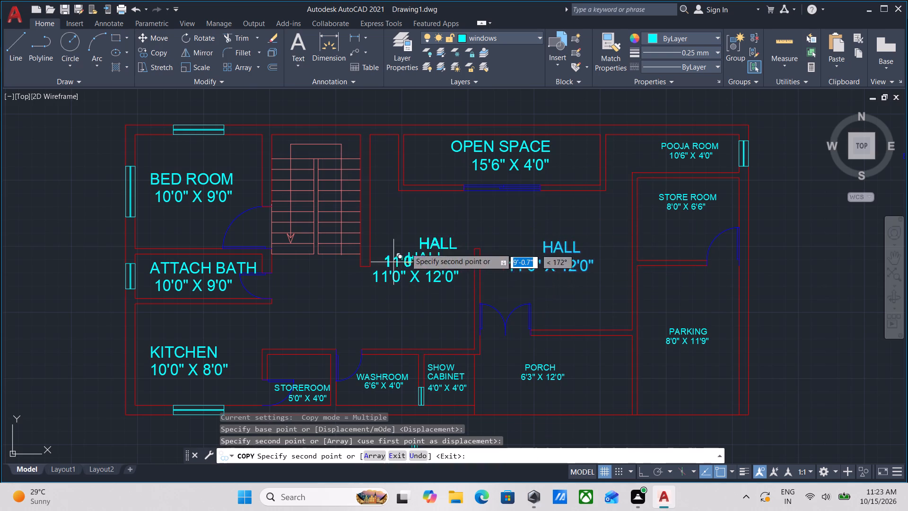
key(Escape)
Change the copied HALL name beside the staircase to DINING.
double_click(430, 258)
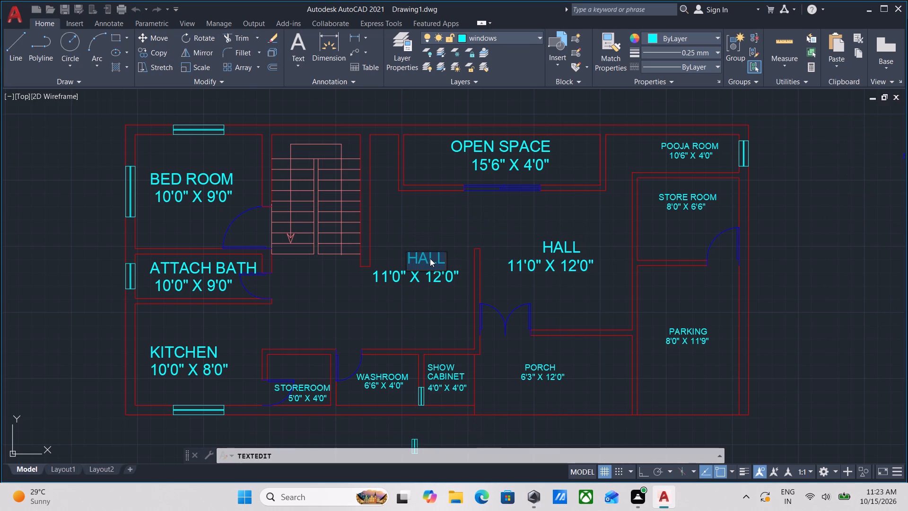
text(DINING)
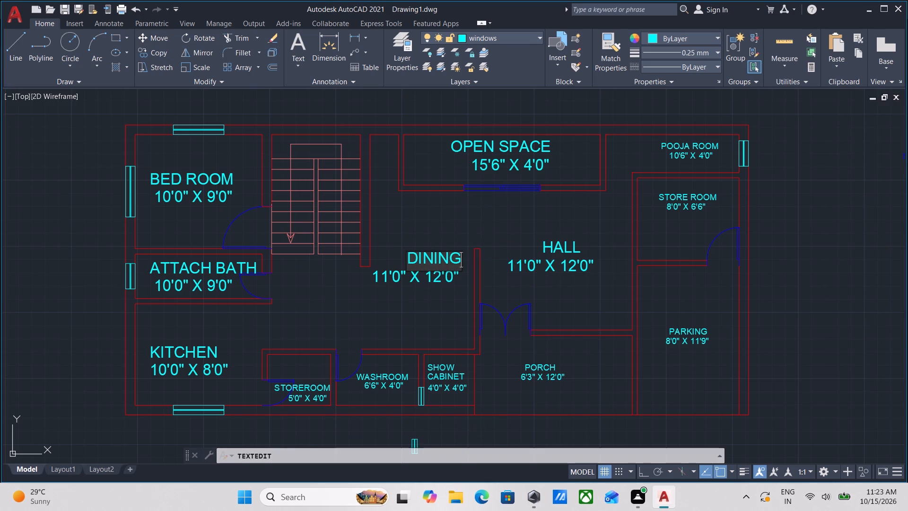
key(Return)
key(Return)
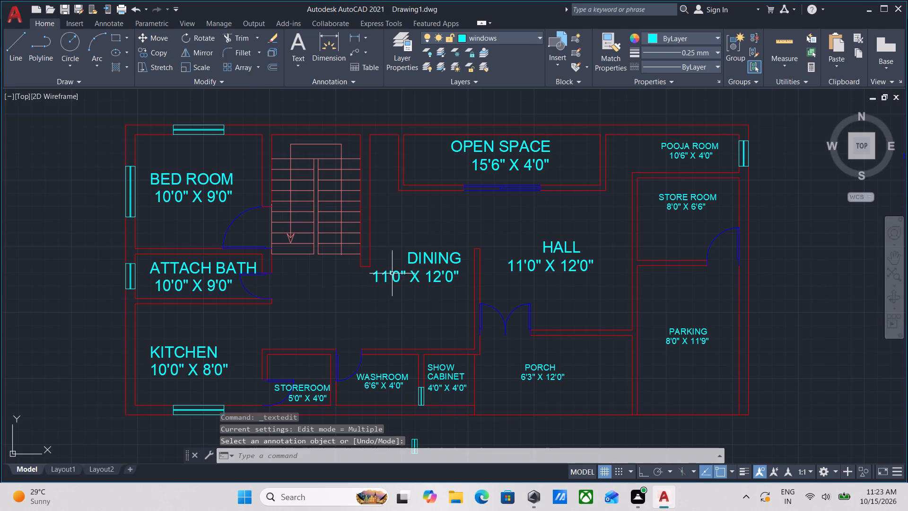
Change the size label under DINING to 8'3" X 12'6".
click(389, 276)
double_click(389, 274)
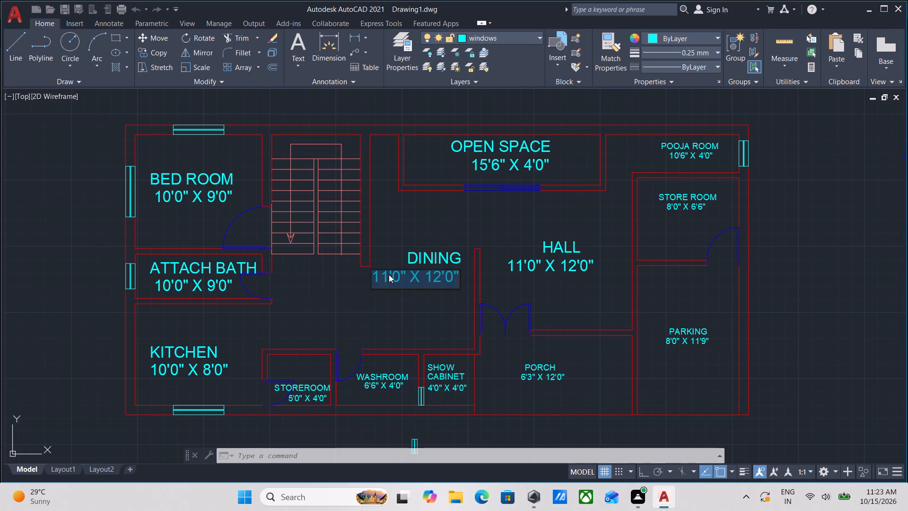
key(8)
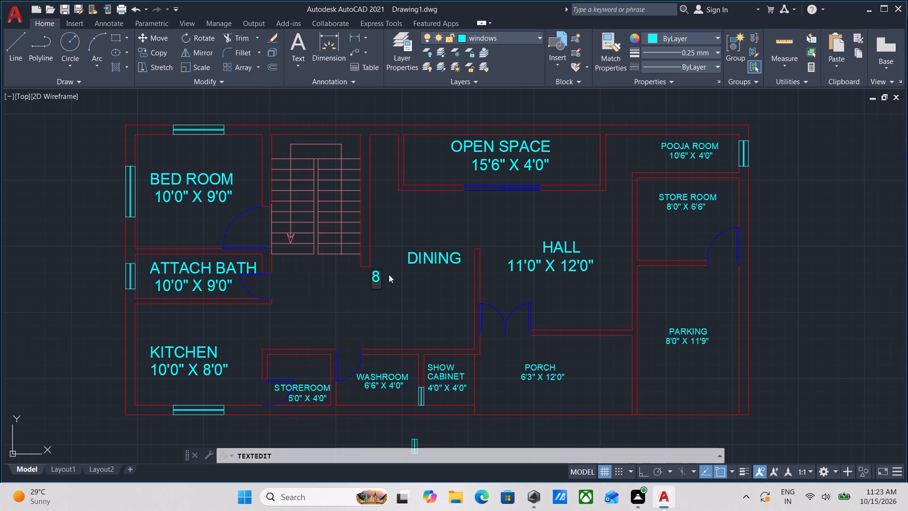
key(apostrophe)
key(3)
key(shift+quotedbl)
key(space)
text(X)
key(space)
text(12'6)
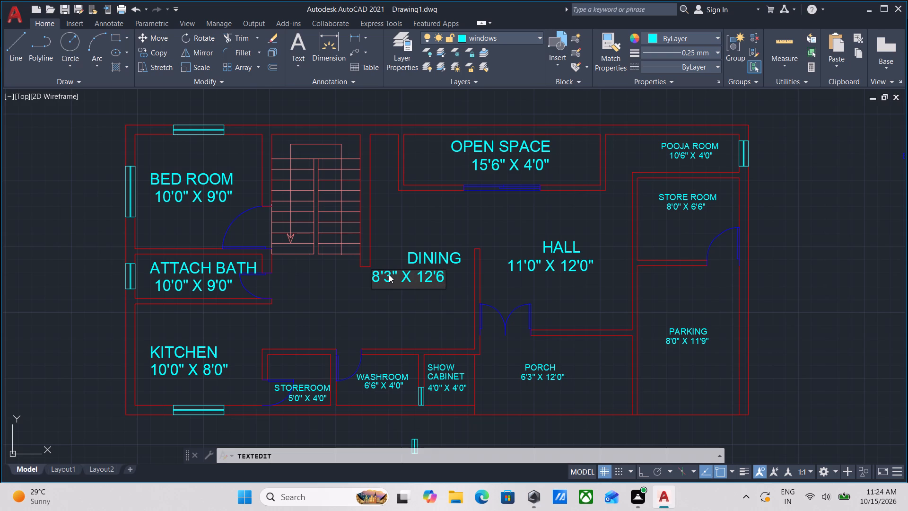
key(shift+quotedbl)
key(Return)
key(Return)
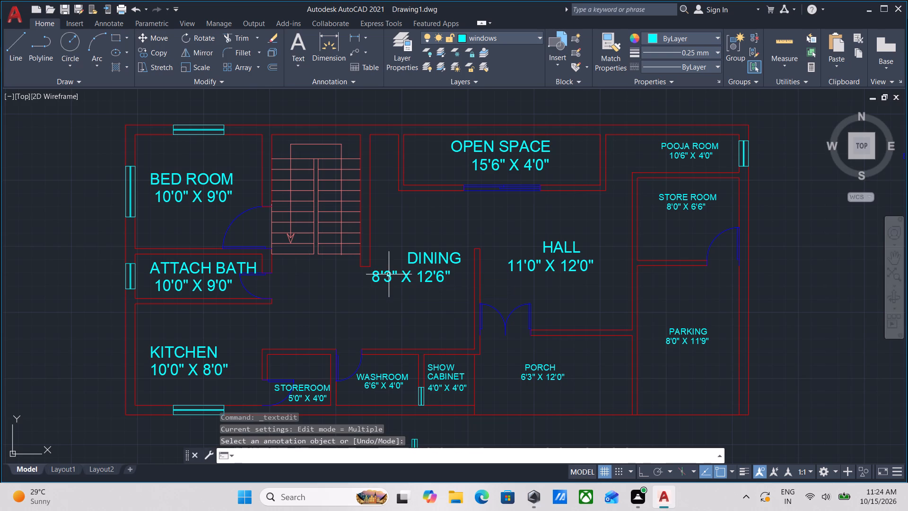
Move the DINING name westward in a straight line so it sits centred above its size label.
scroll(416, 250, up, 1)
click(430, 272)
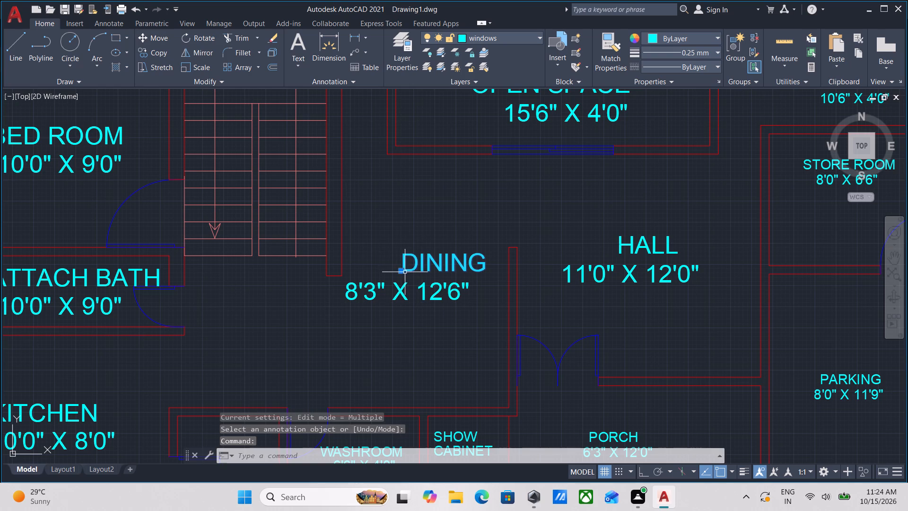
click(405, 272)
click(402, 272)
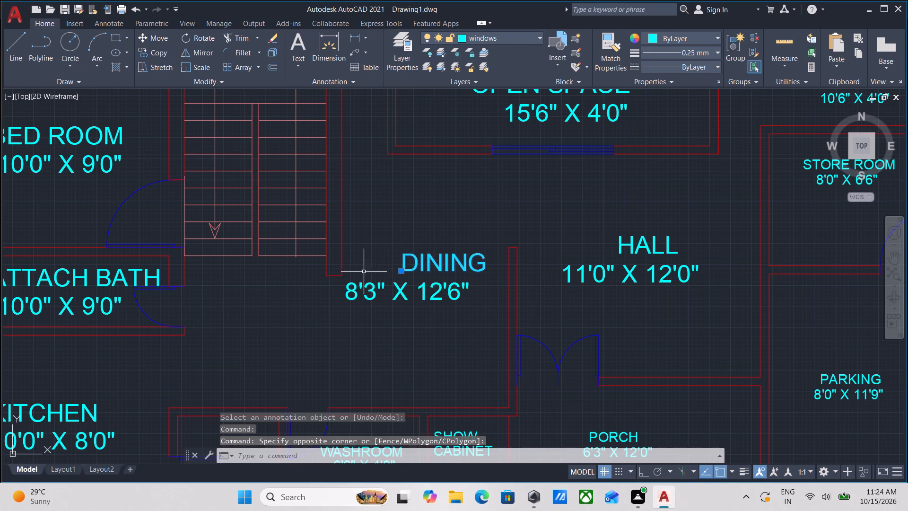
scroll(444, 271, up, 1)
key(Escape)
click(503, 278)
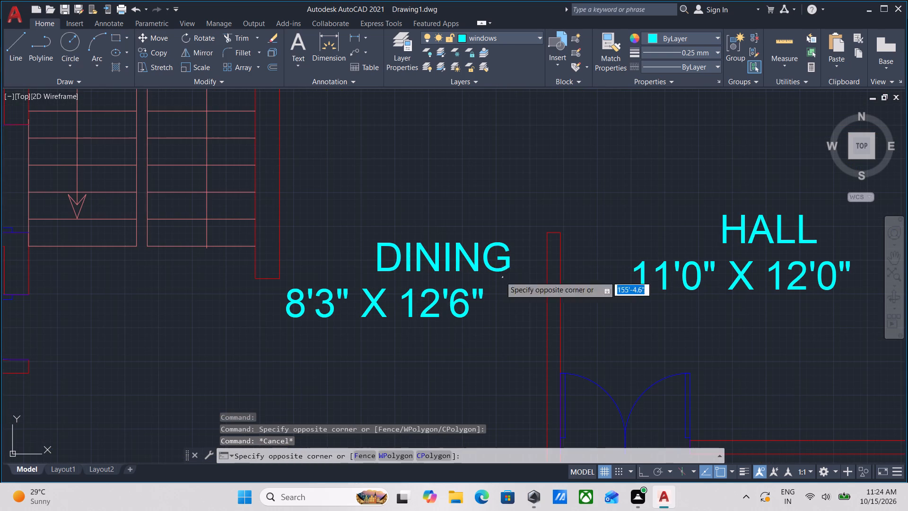
click(432, 241)
click(376, 273)
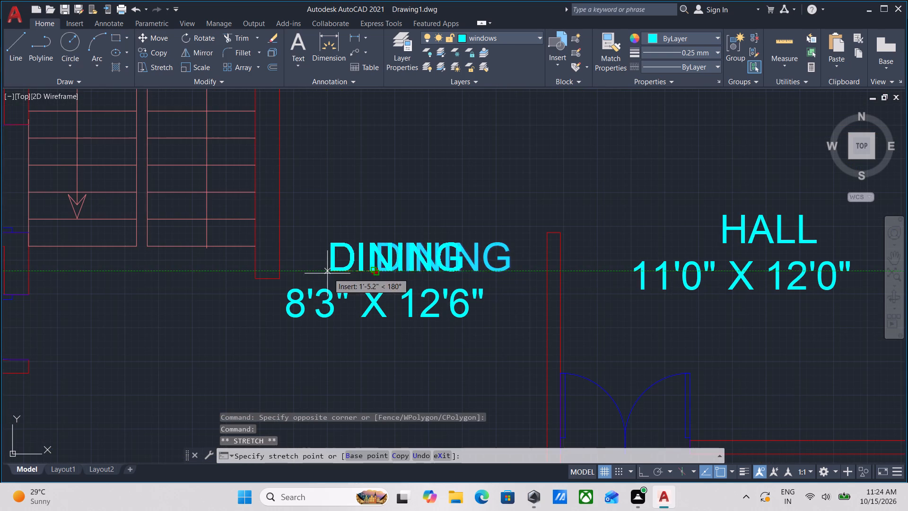
click(322, 274)
scroll(339, 273, down, 1)
key(Escape)
Look over the labelled floor plan, checking the rooms, openings and the spare symbols around it.
scroll(373, 287, down, 2)
middle_drag(373, 287, 383, 274)
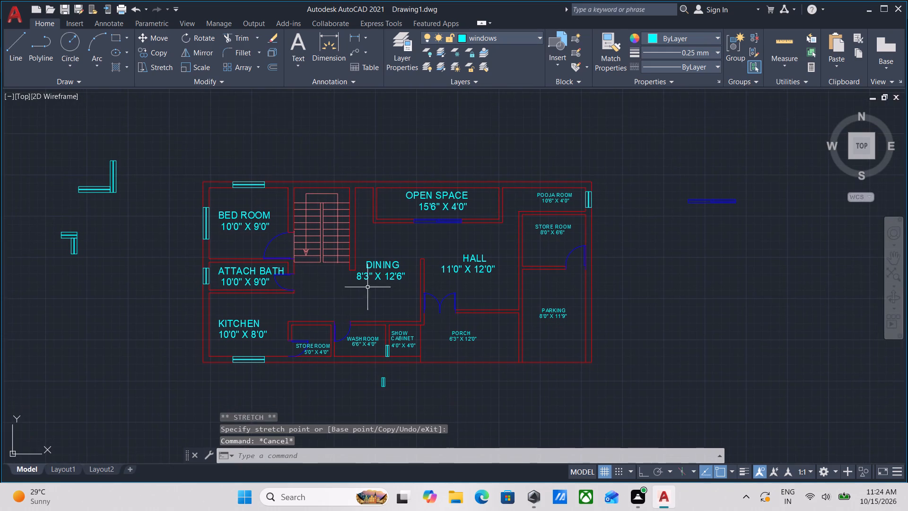
middle_drag(349, 302, 364, 297)
scroll(379, 285, up, 2)
middle_drag(317, 300, 359, 290)
scroll(360, 290, down, 1)
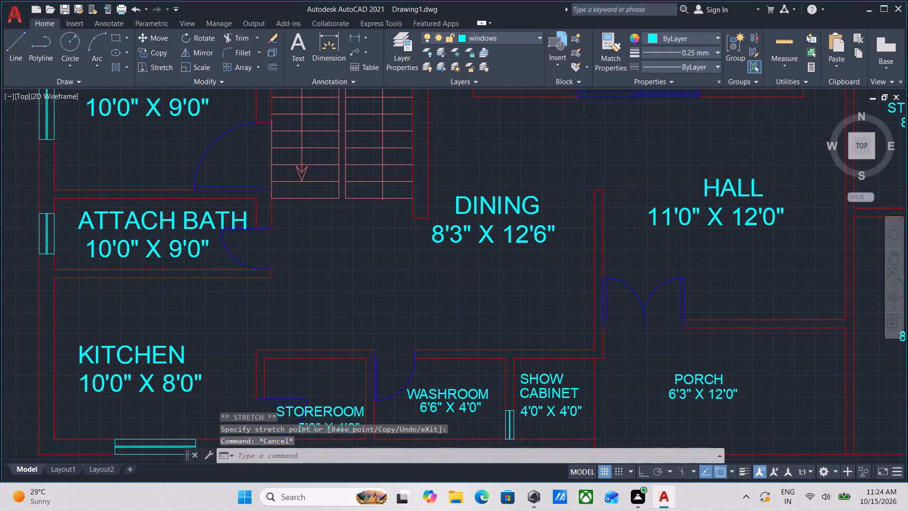
middle_drag(362, 289, 394, 273)
scroll(414, 281, down, 1)
middle_drag(415, 282, 338, 282)
middle_drag(566, 246, 473, 298)
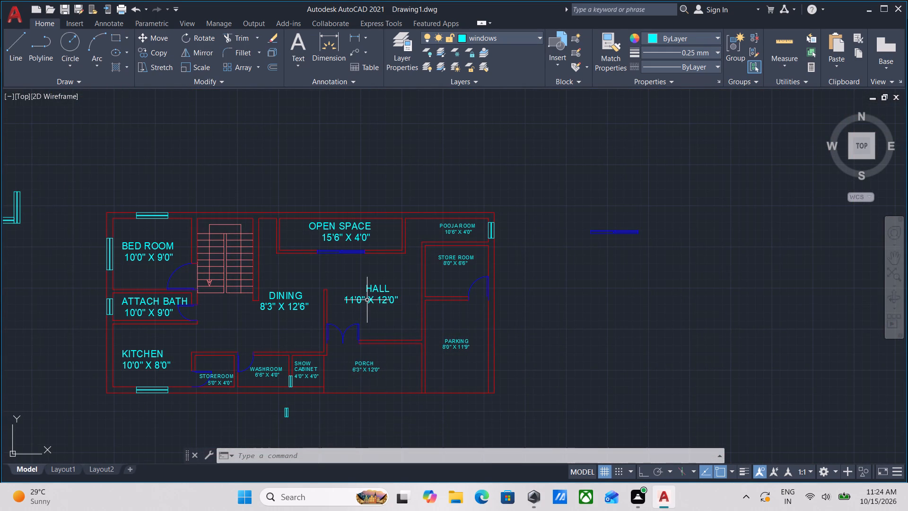
middle_drag(365, 273, 371, 301)
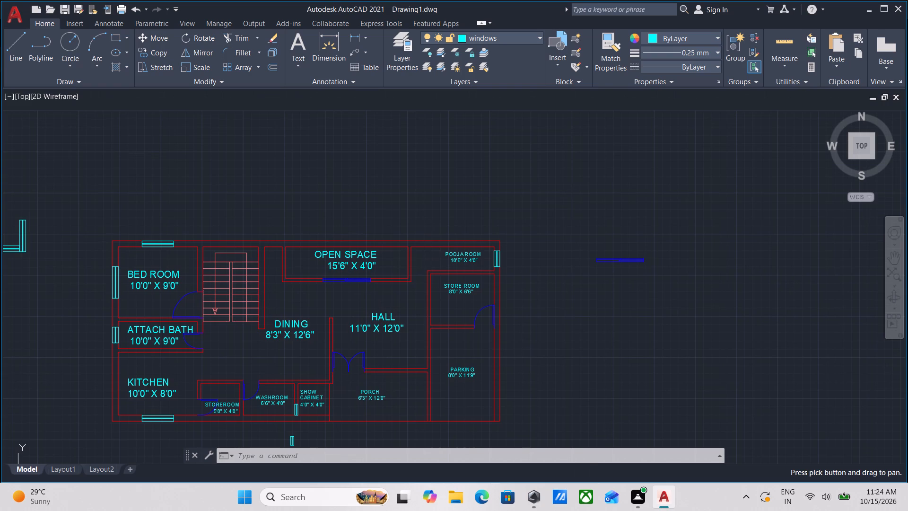
middle_drag(247, 288, 345, 333)
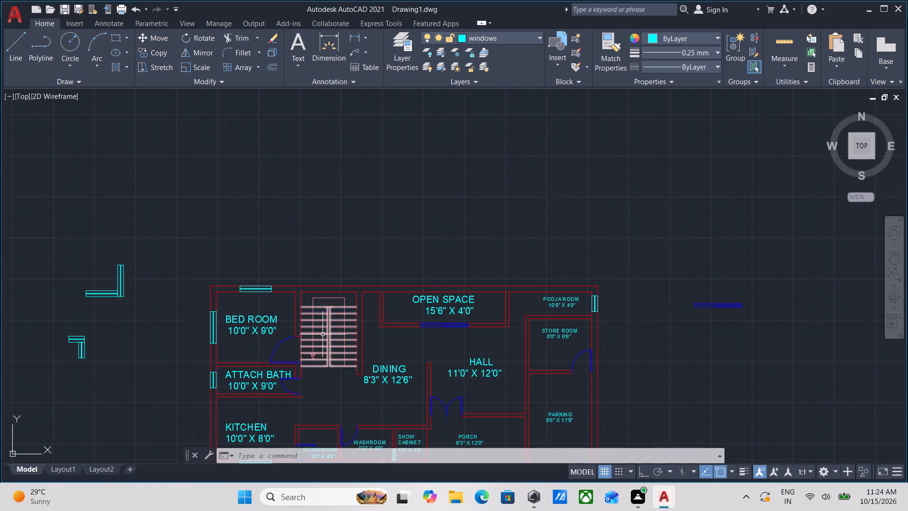
middle_drag(265, 344, 314, 262)
scroll(458, 396, up, 1)
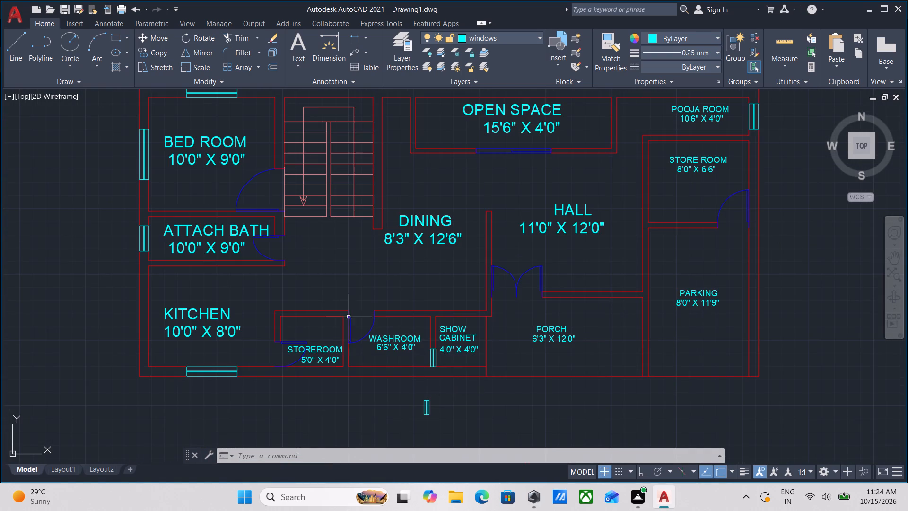
middle_drag(361, 356, 365, 398)
middle_drag(337, 304, 342, 348)
middle_drag(429, 402, 422, 329)
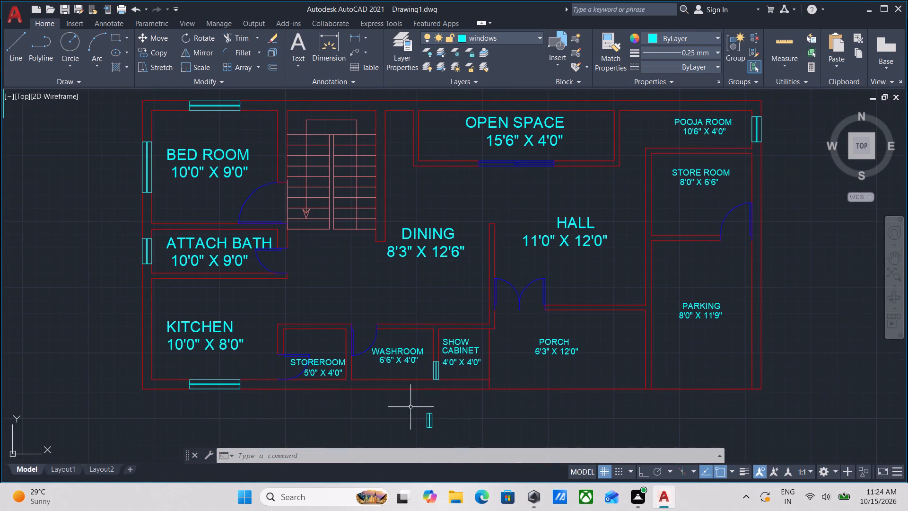
Erase the stray small window symbol lying outside the plan south of the washroom.
scroll(425, 388, up, 2)
scroll(446, 383, down, 2)
middle_drag(443, 375, 452, 301)
drag(470, 370, 461, 351)
click(449, 336)
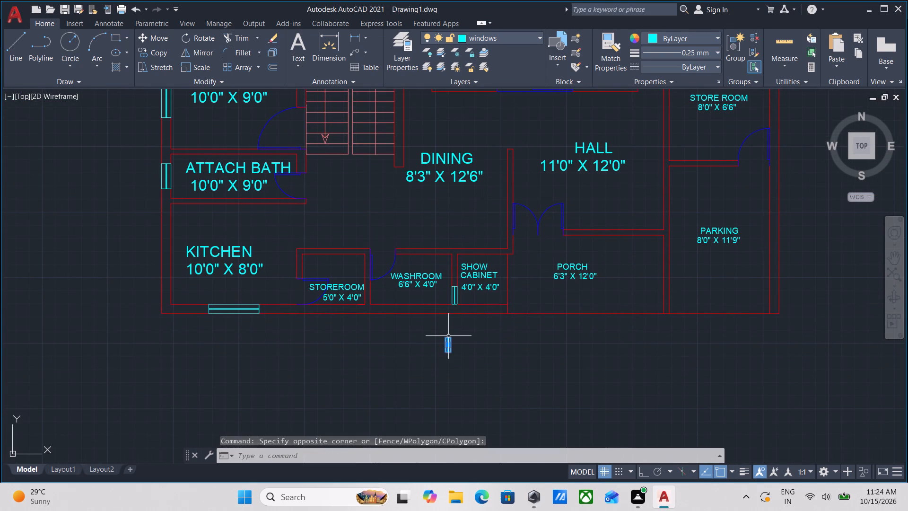
right_click(448, 336)
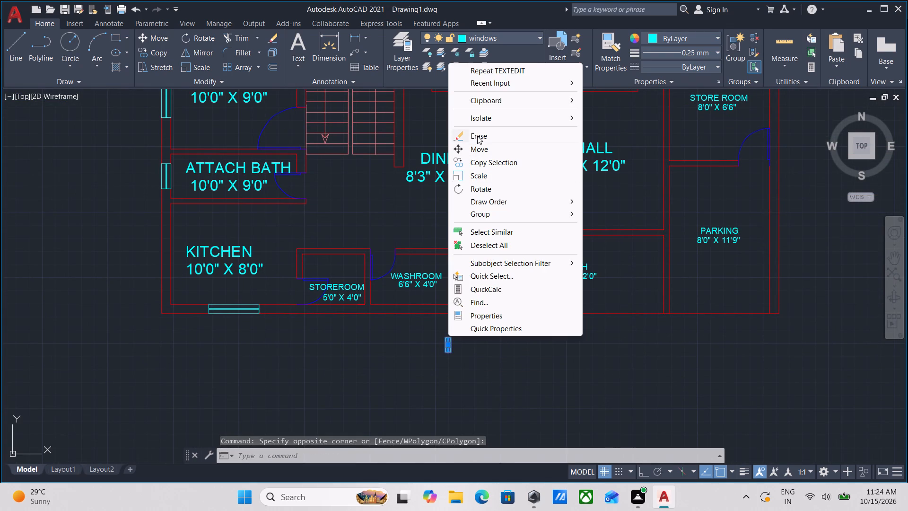
click(477, 137)
Copy the small horizontal window from the spare symbols west of the plan into the north wall, centred above the staircase.
scroll(393, 178, down, 1)
middle_drag(393, 180, 396, 268)
middle_drag(170, 221, 178, 251)
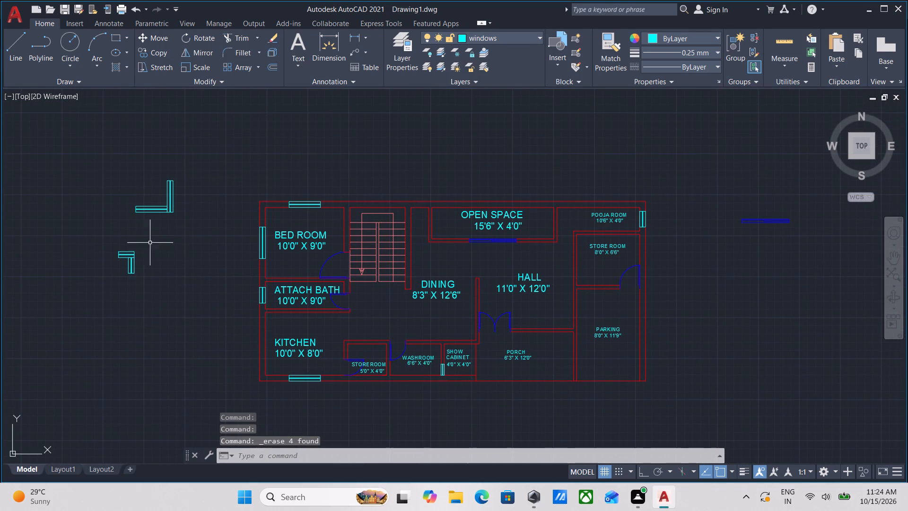
scroll(116, 210, up, 2)
middle_drag(139, 250, 191, 222)
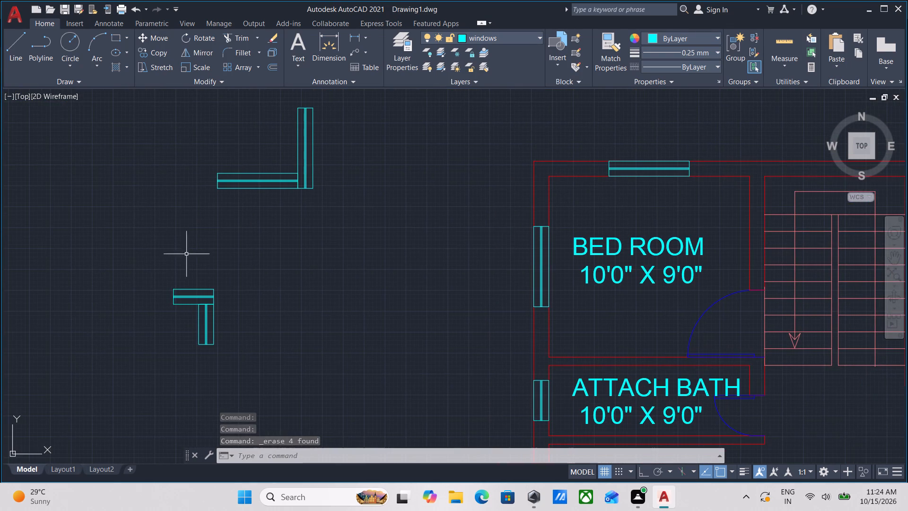
scroll(177, 304, up, 1)
click(186, 328)
click(163, 258)
middle_drag(186, 260, 191, 264)
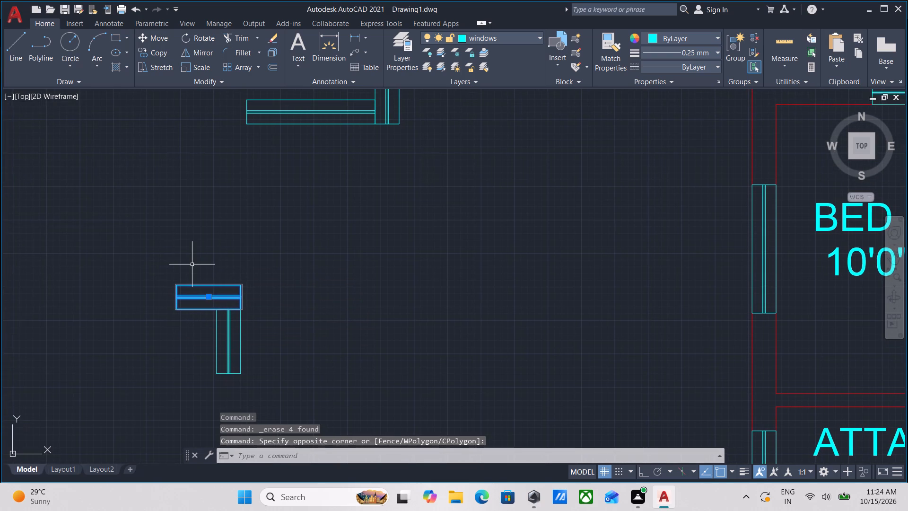
text(CO)
key(Return)
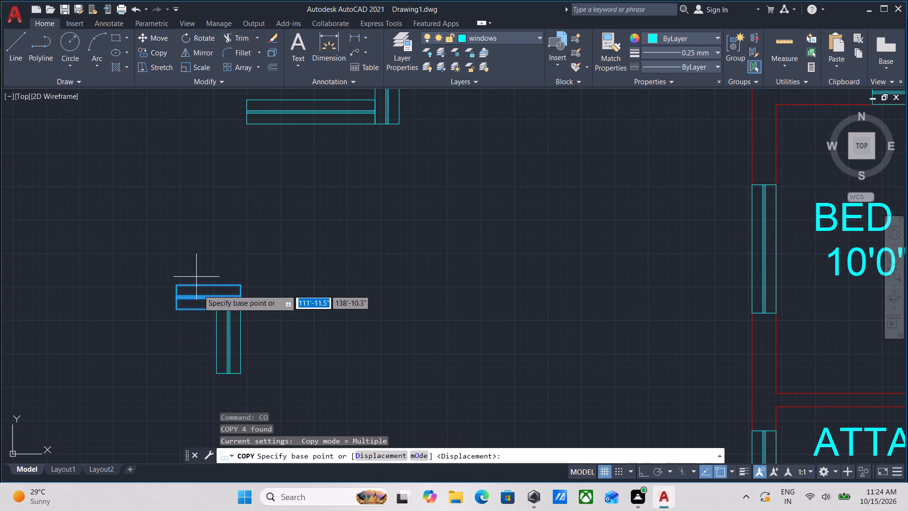
click(205, 311)
middle_drag(290, 214, 5, 321)
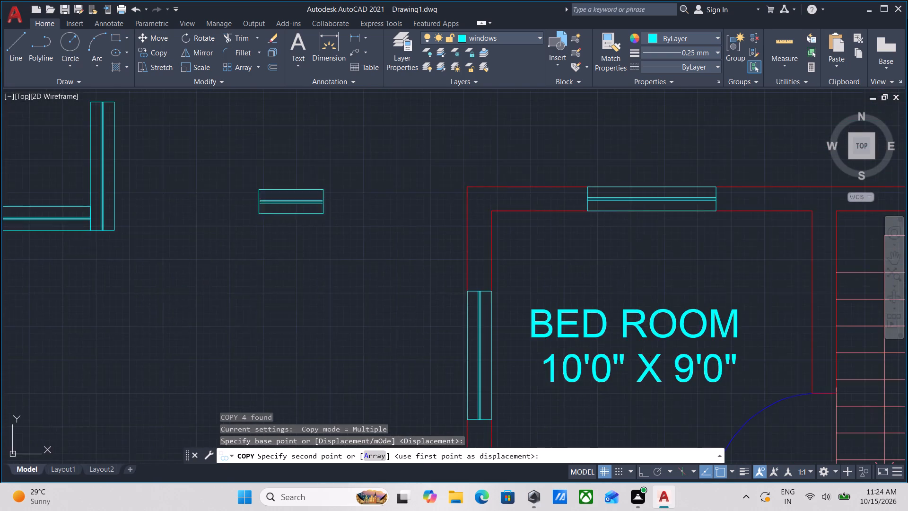
scroll(415, 277, down, 2)
middle_drag(410, 277, 313, 295)
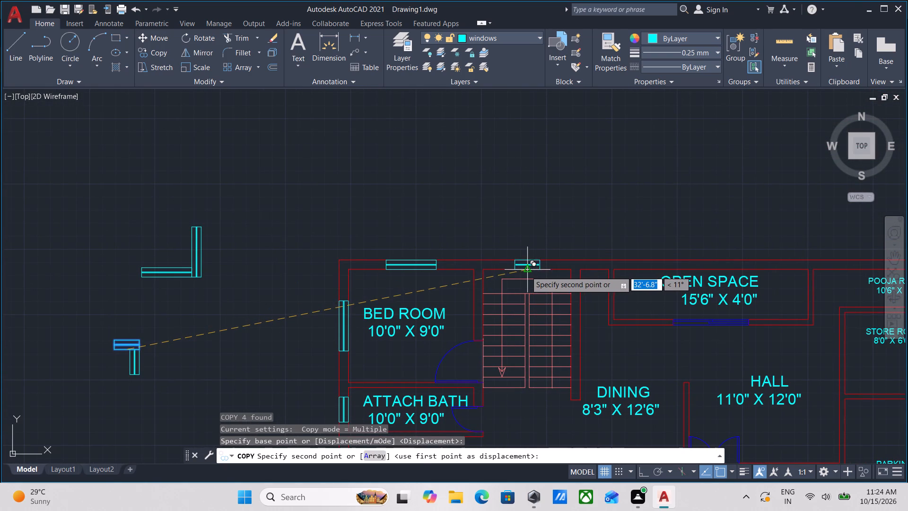
click(528, 271)
scroll(557, 202, down, 1)
middle_drag(490, 215, 448, 221)
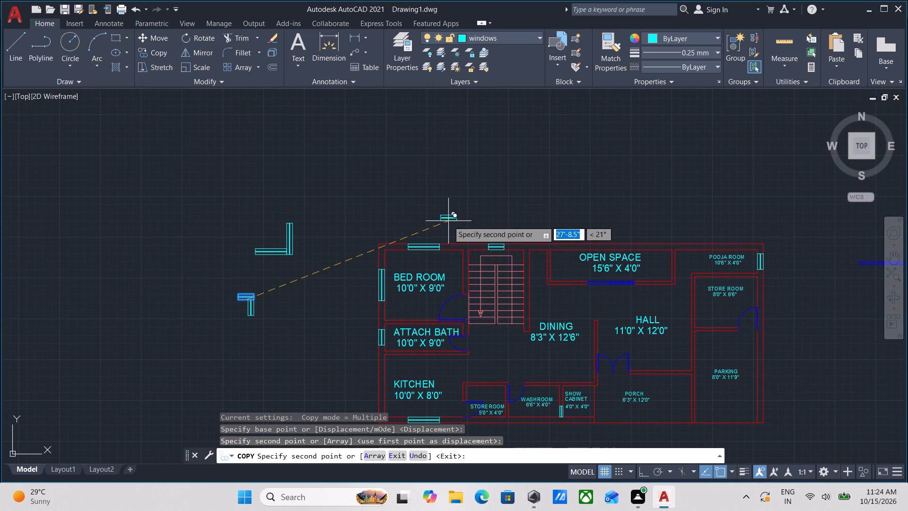
Erase the spare blue door symbol lying outside the plan to the east.
scroll(463, 219, down, 1)
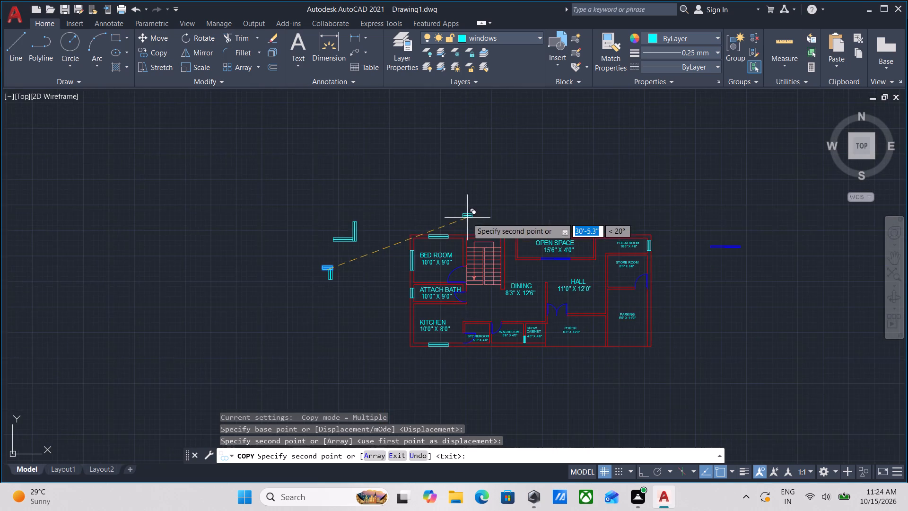
middle_drag(467, 218, 407, 255)
key(Escape)
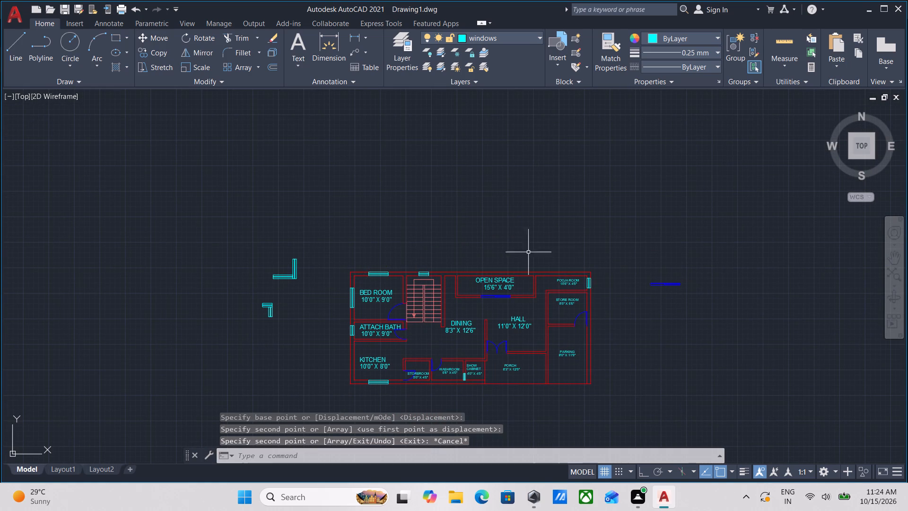
click(668, 308)
click(646, 255)
right_click(646, 255)
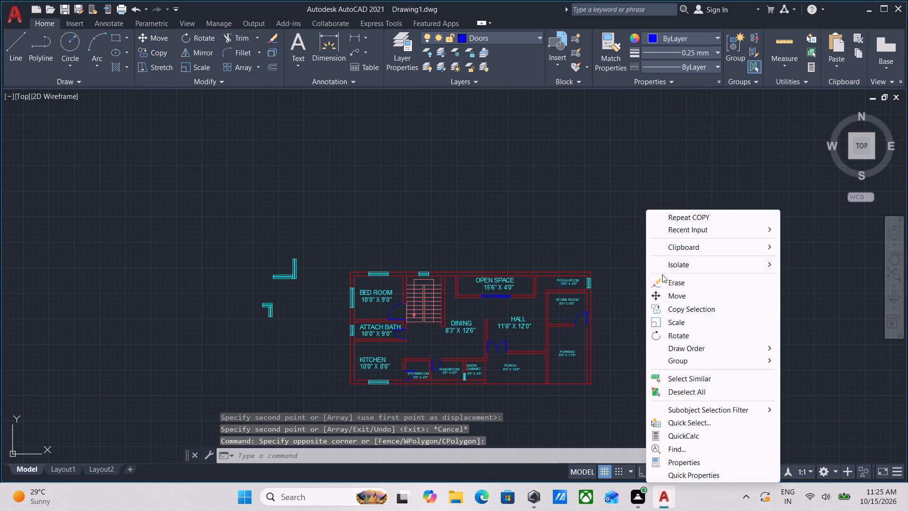
click(670, 283)
Look over the finished floor plan, checking its room labels, doors and windows.
scroll(483, 343, down, 1)
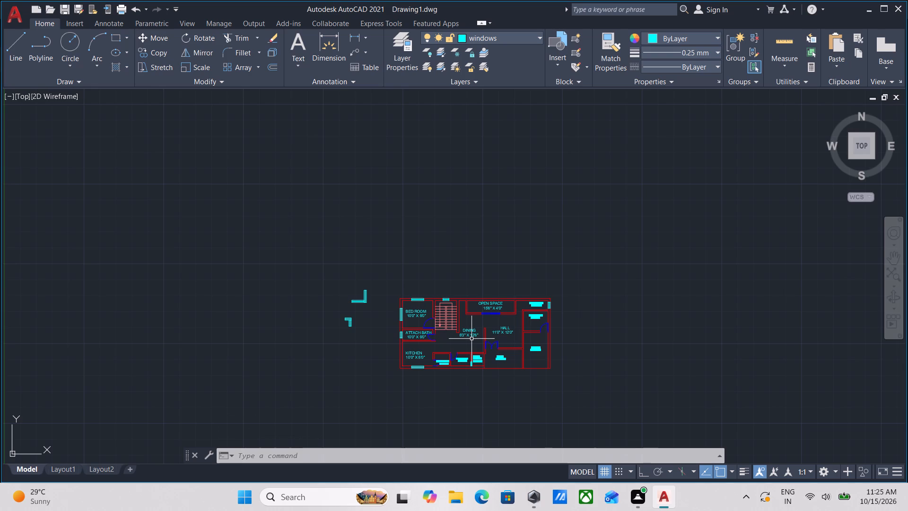
scroll(561, 391, up, 2)
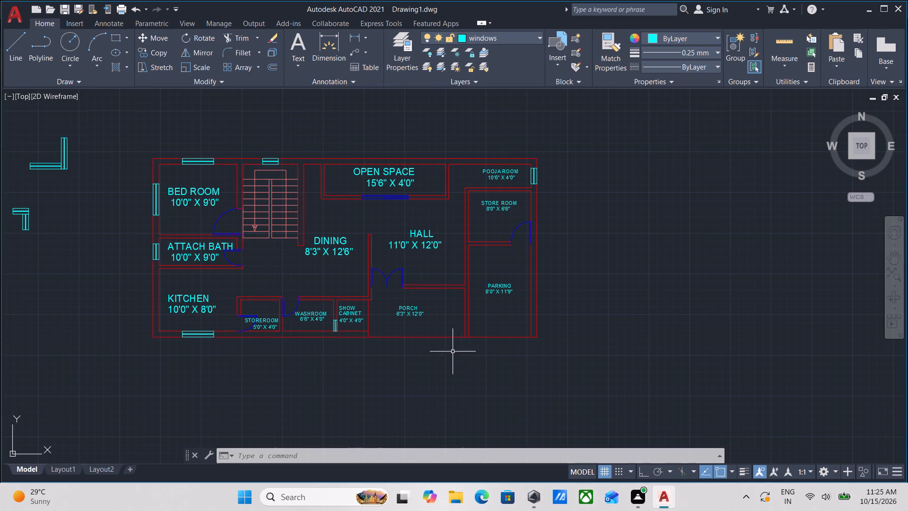
middle_drag(448, 350, 451, 364)
scroll(368, 312, up, 1)
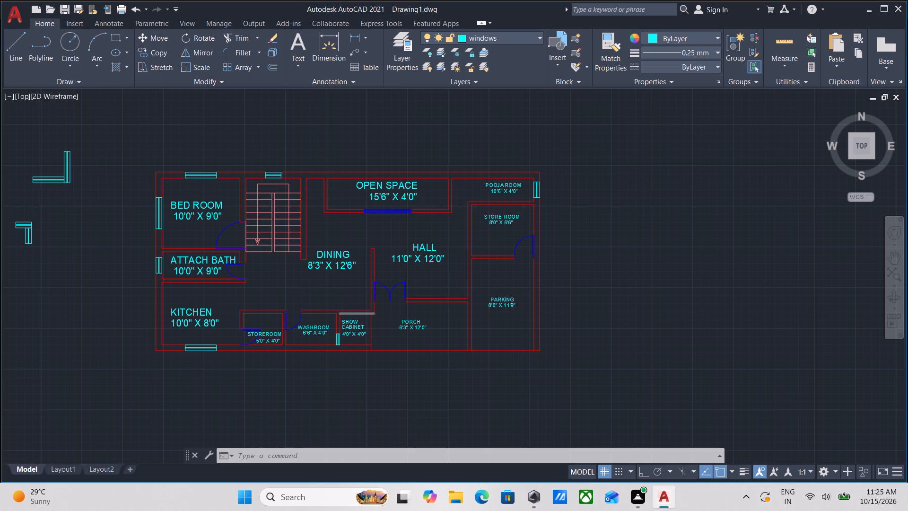
scroll(382, 303, up, 1)
scroll(383, 303, down, 2)
key(Escape)
scroll(448, 311, down, 1)
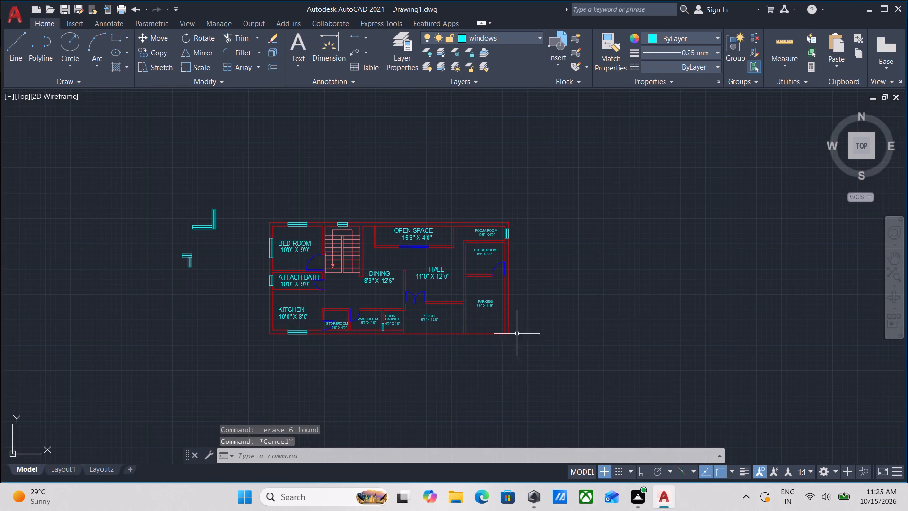
Copy the entire floor plan about 65' due east in a straight line, using its southwest corner as base point.
click(536, 352)
click(247, 193)
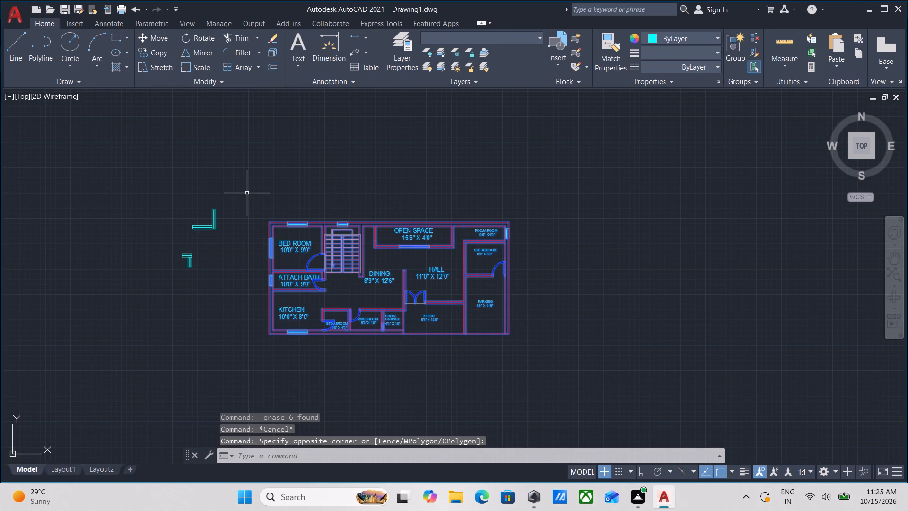
scroll(284, 275, up, 1)
middle_drag(284, 274, 290, 242)
middle_drag(312, 308, 307, 272)
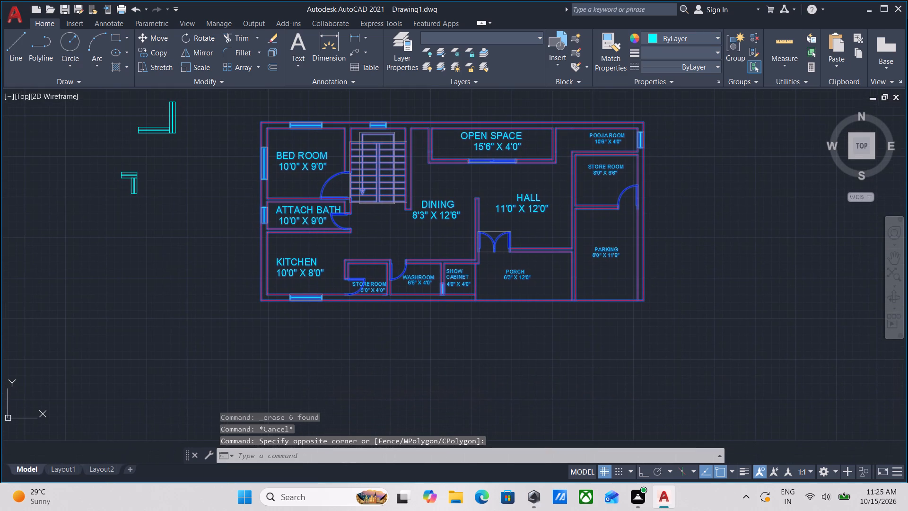
key(c)
key(o)
key(Return)
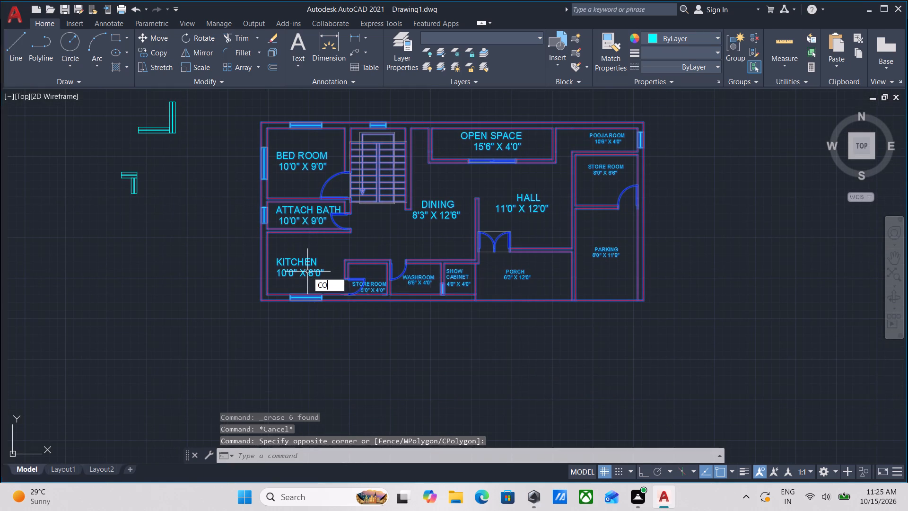
click(264, 303)
middle_drag(492, 299, 298, 311)
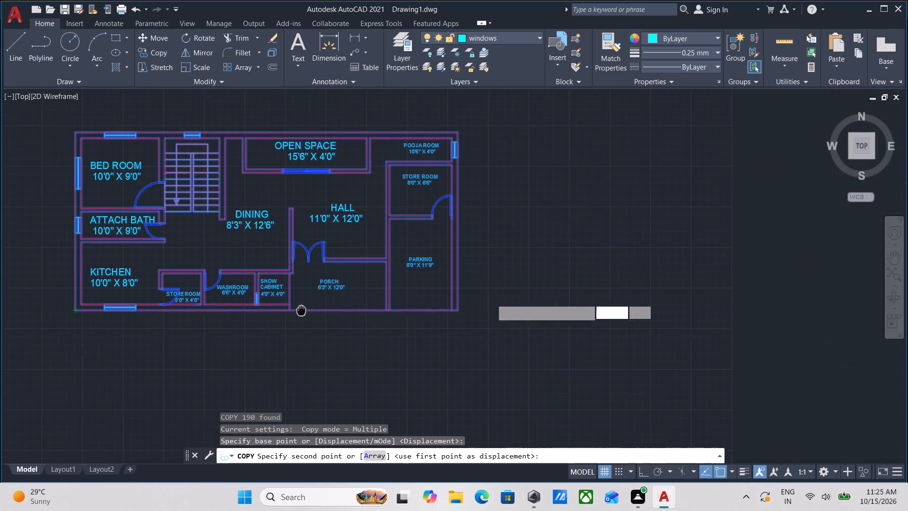
middle_drag(464, 321, 362, 341)
middle_drag(449, 335, 372, 350)
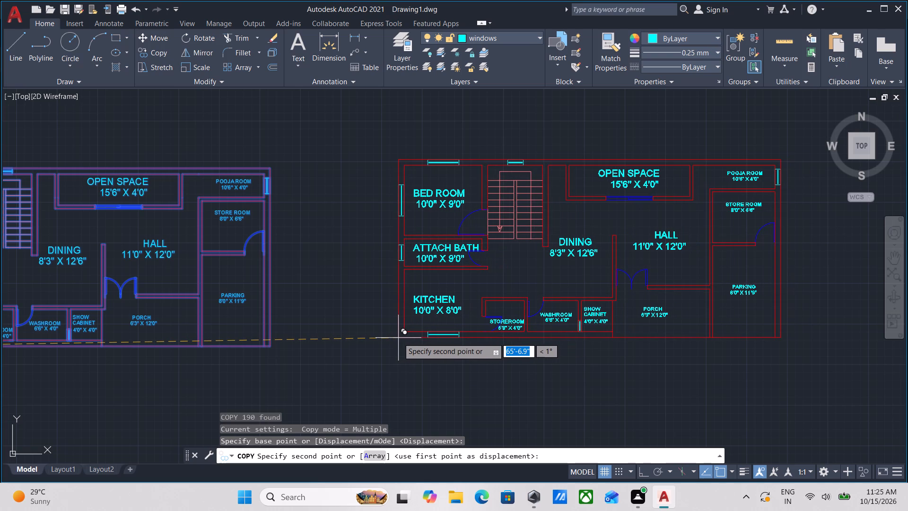
key(F8)
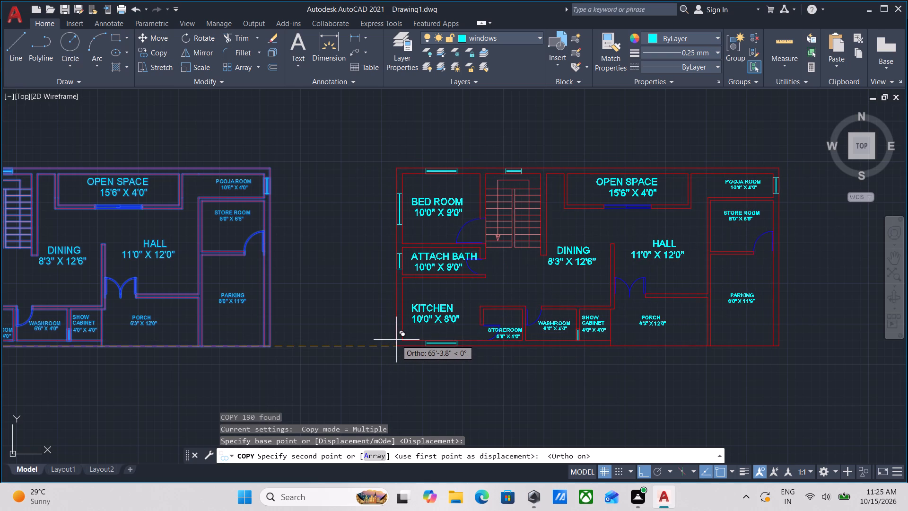
click(396, 340)
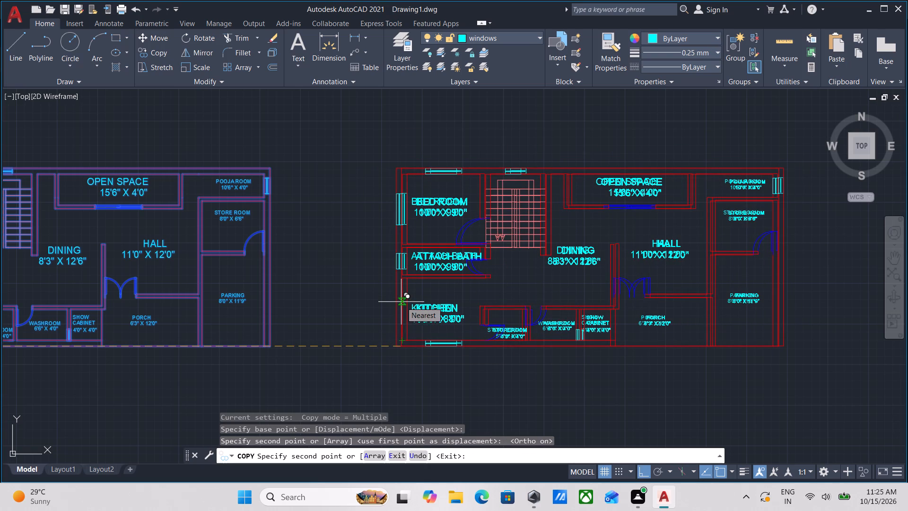
key(Escape)
Erase the interior walls, staircase, inner doors and most room labels from the copied plan, keeping its outer walls.
scroll(402, 309, up, 1)
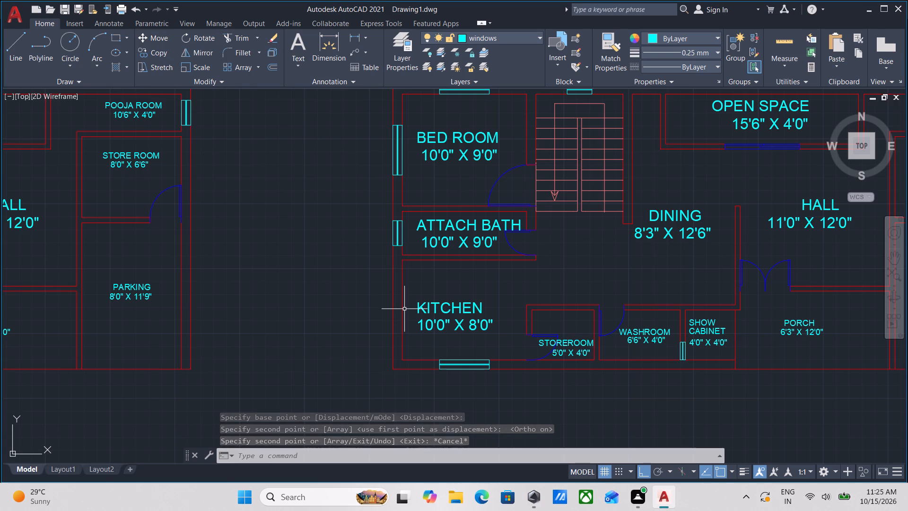
scroll(484, 264, down, 1)
middle_drag(480, 266, 419, 280)
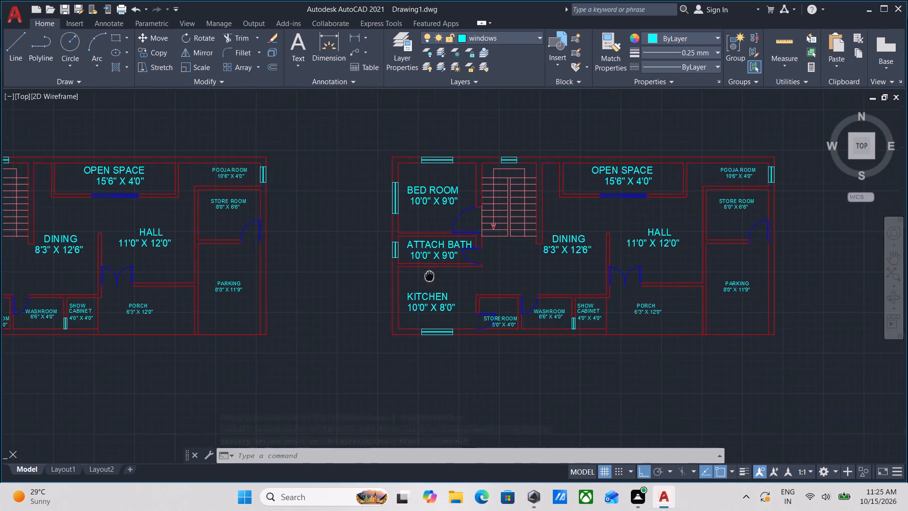
middle_drag(419, 280, 386, 291)
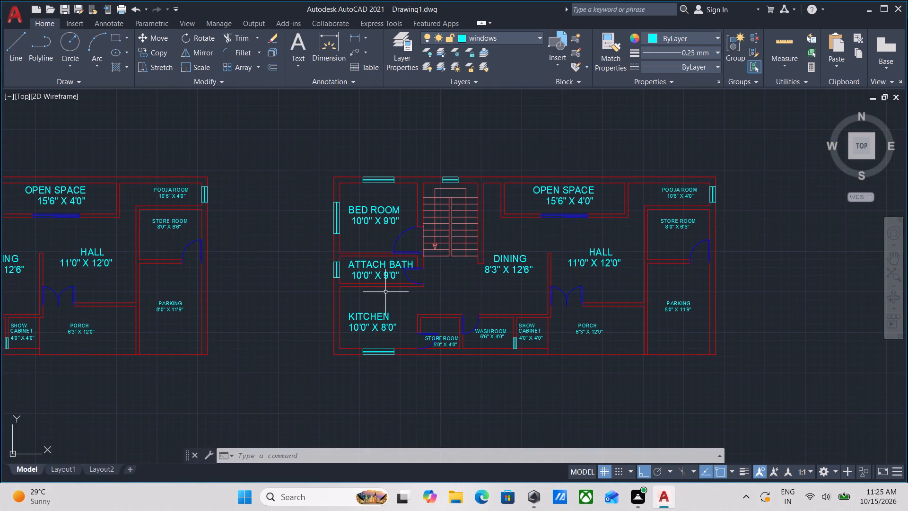
middle_drag(521, 309, 431, 352)
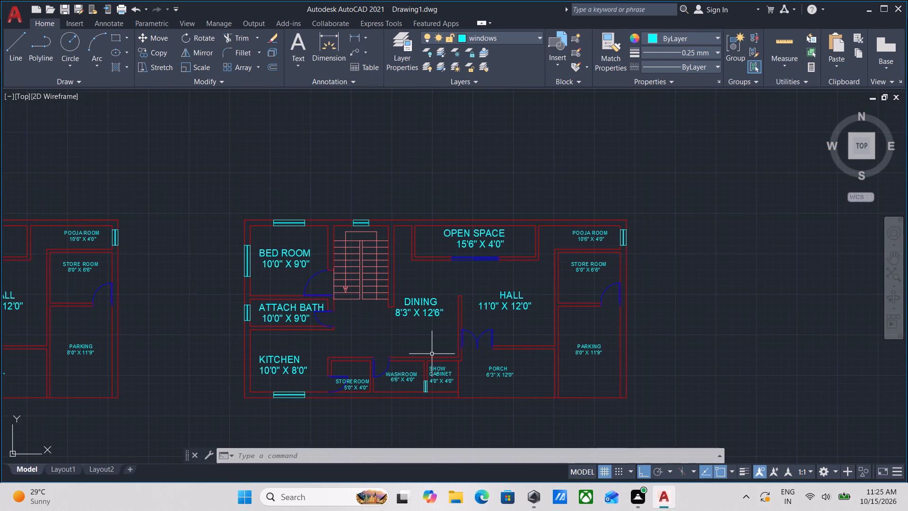
scroll(482, 257, up, 2)
scroll(473, 255, down, 2)
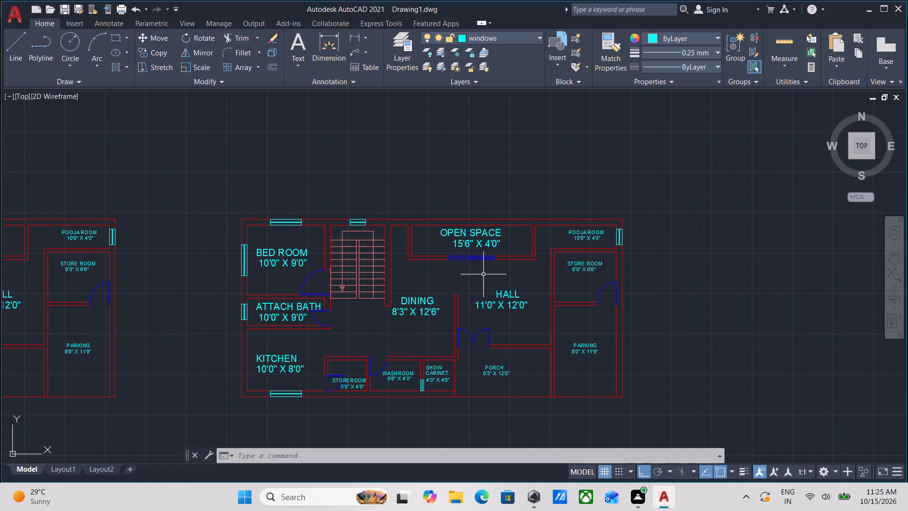
middle_drag(483, 274, 481, 260)
click(573, 365)
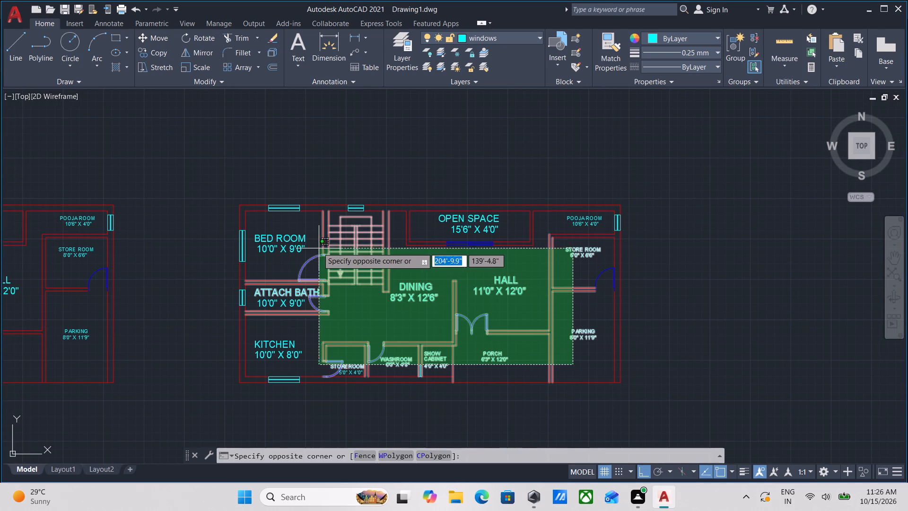
click(279, 224)
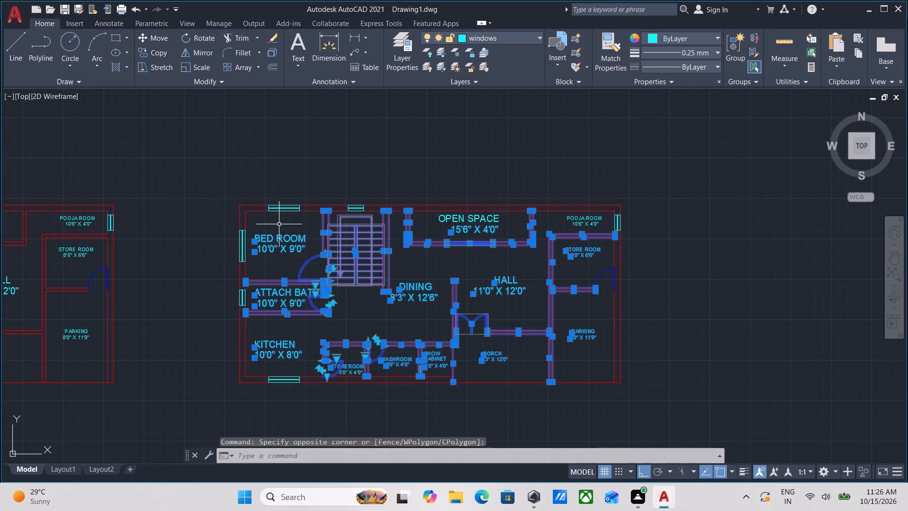
right_click(279, 224)
click(320, 283)
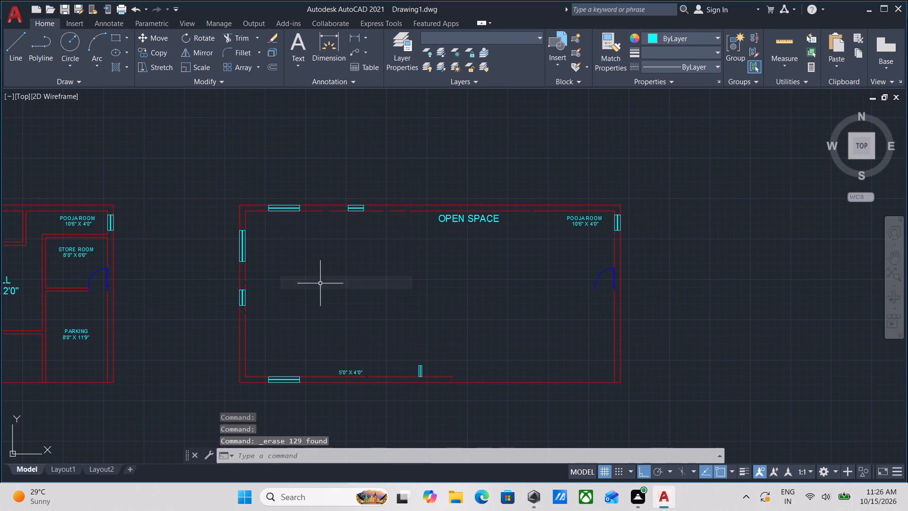
Erase the leftover OPEN SPACE name and the POOJA ROOM name and size labels from the copied plan.
middle_drag(428, 271, 375, 327)
scroll(438, 284, up, 1)
click(462, 309)
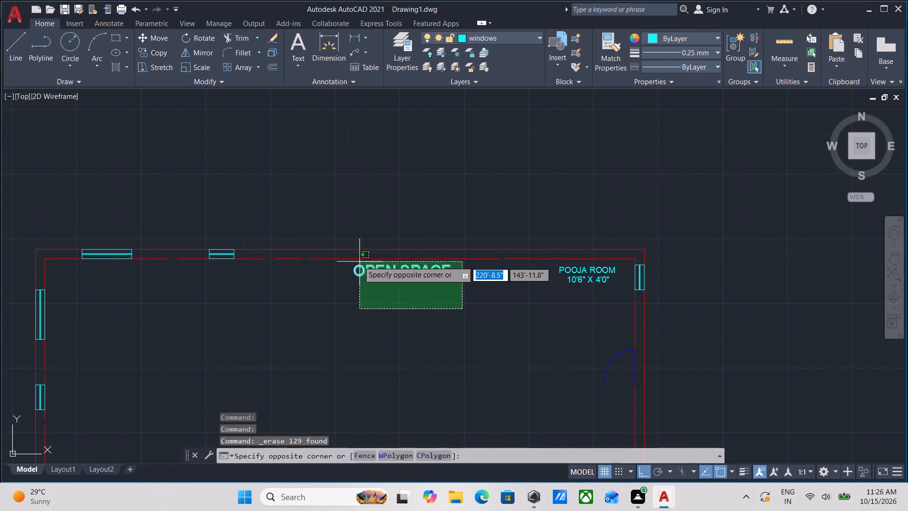
click(358, 261)
click(583, 299)
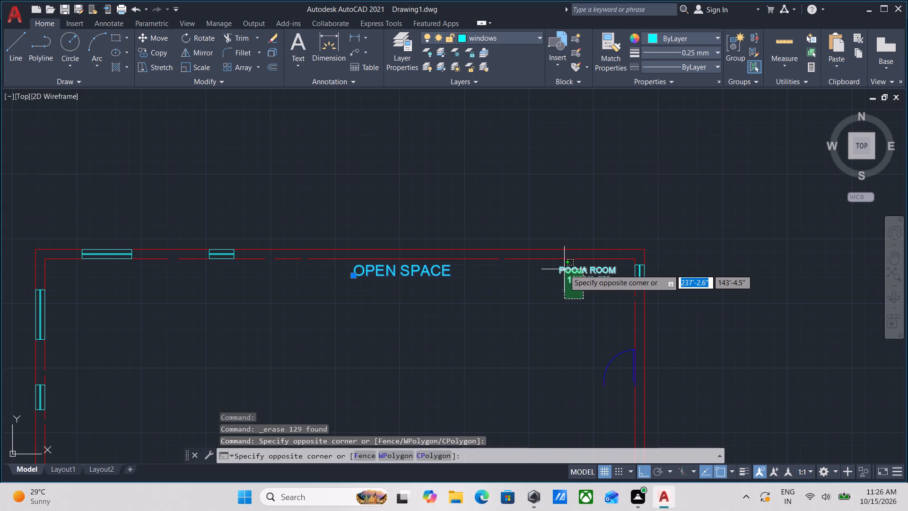
click(564, 269)
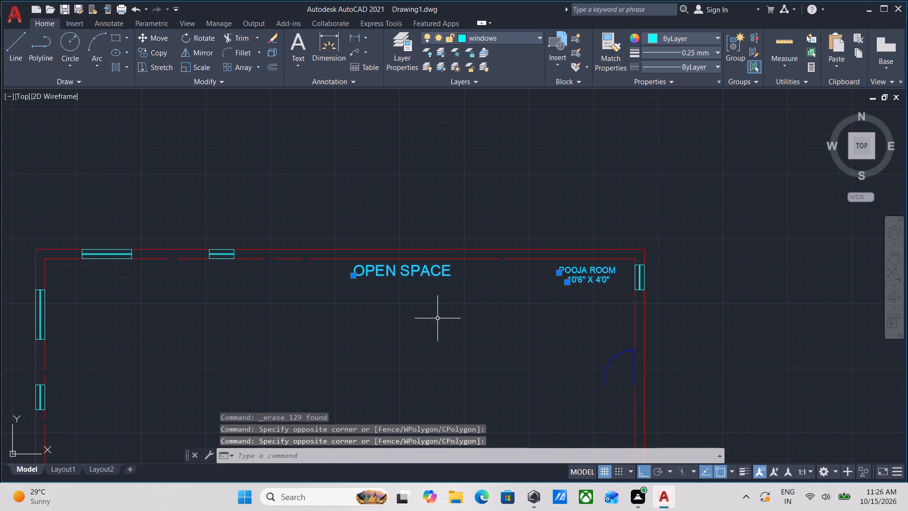
right_click(437, 318)
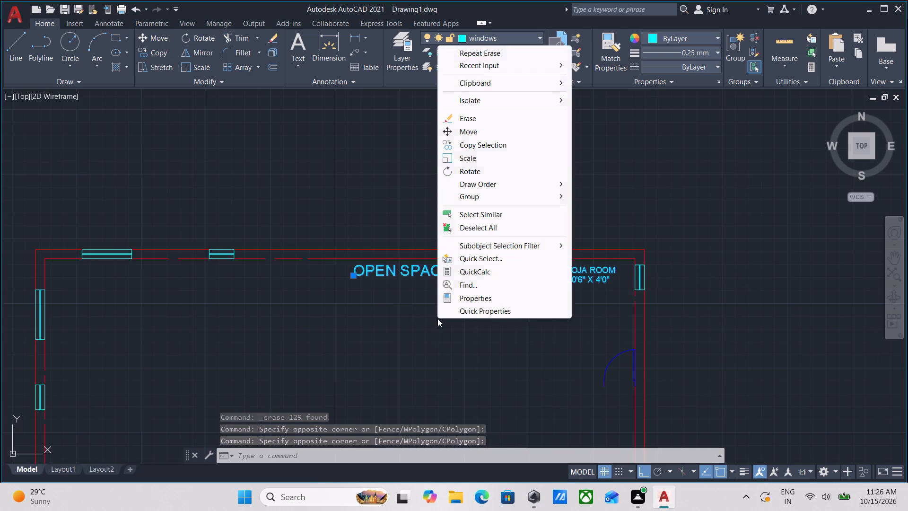
click(478, 121)
Erase both windows from the north wall of the copied plan.
scroll(363, 303, down, 1)
middle_drag(362, 303, 425, 269)
scroll(309, 236, up, 2)
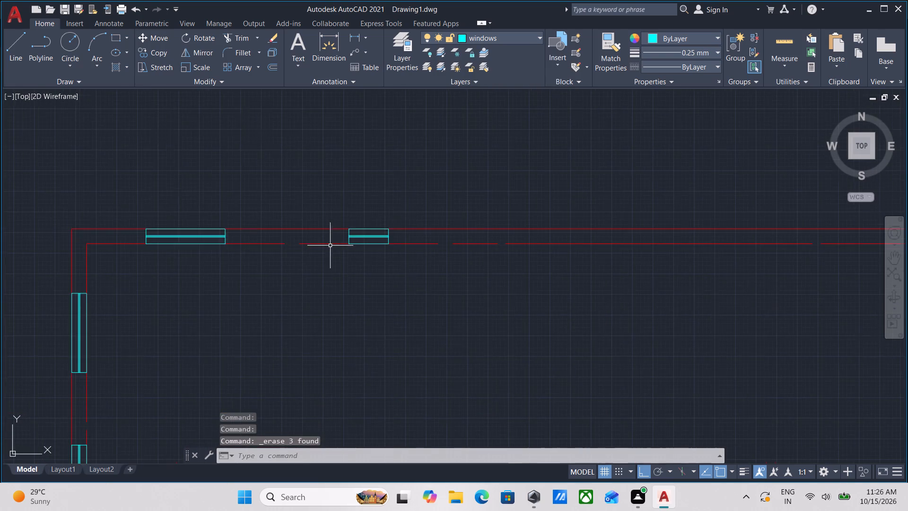
scroll(395, 235, up, 2)
click(404, 235)
click(321, 238)
middle_drag(232, 238, 265, 244)
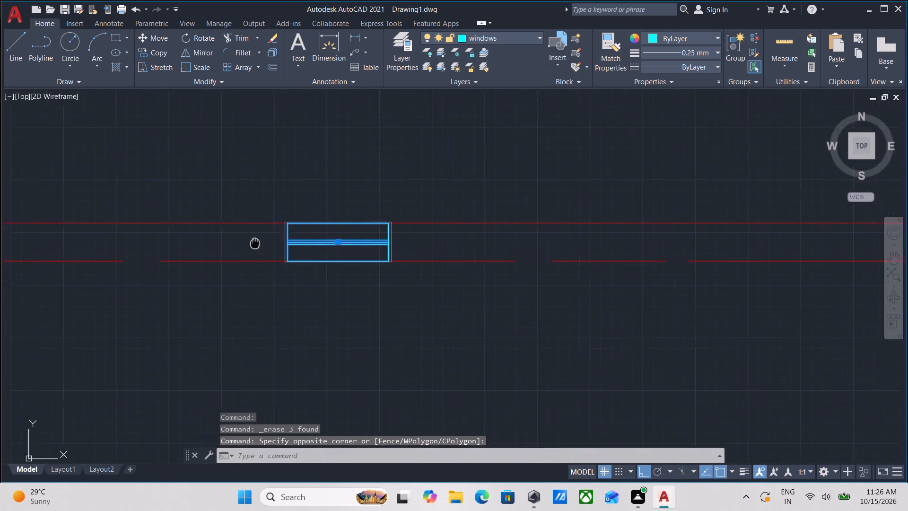
middle_drag(265, 244, 337, 249)
middle_drag(134, 248, 252, 255)
click(192, 259)
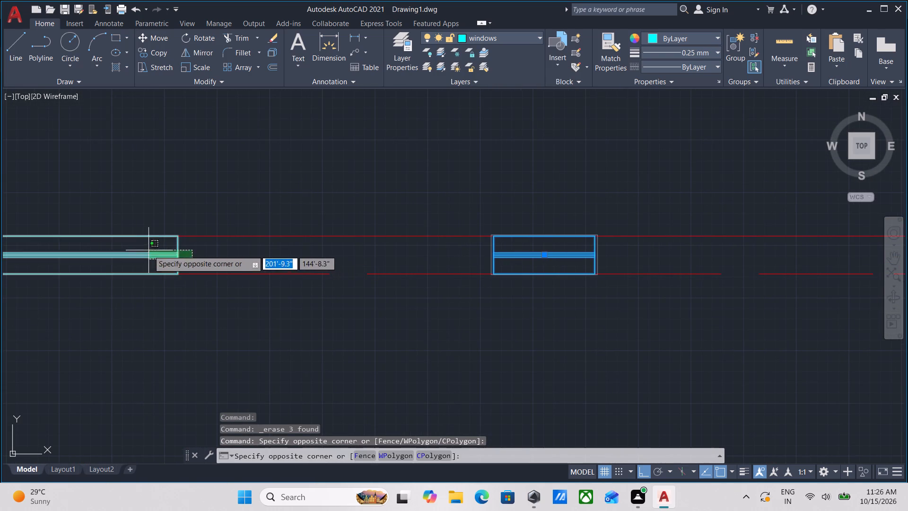
click(142, 249)
right_click(142, 249)
click(185, 286)
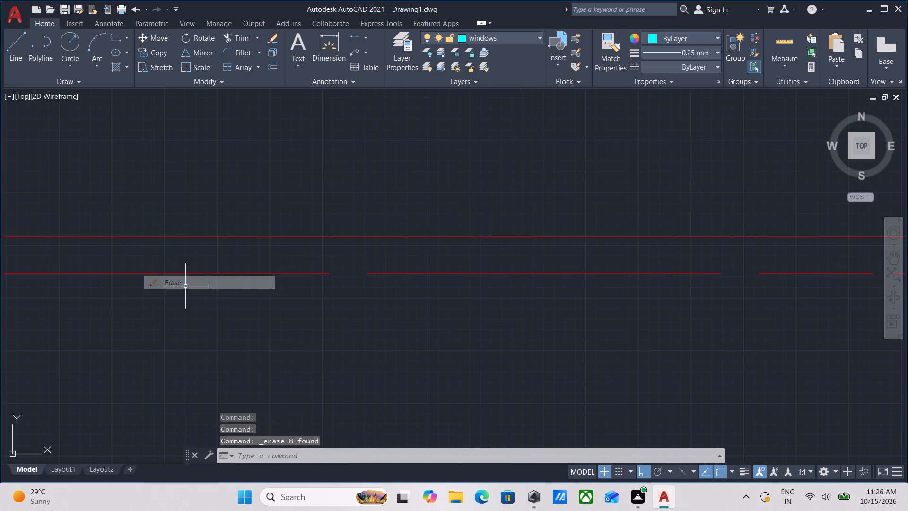
Erase the two west wall windows, the south wall window and the small leftover show cabinet window from the copied plan.
scroll(185, 286, down, 4)
scroll(293, 304, down, 1)
middle_drag(293, 304, 333, 257)
scroll(218, 274, up, 5)
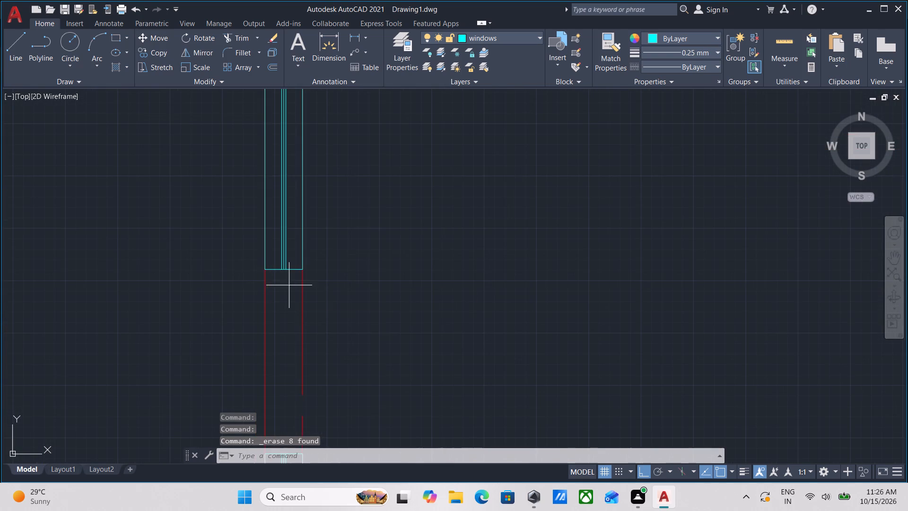
click(289, 285)
click(281, 243)
scroll(313, 327, down, 1)
middle_drag(313, 327, 355, 232)
middle_drag(362, 338, 406, 254)
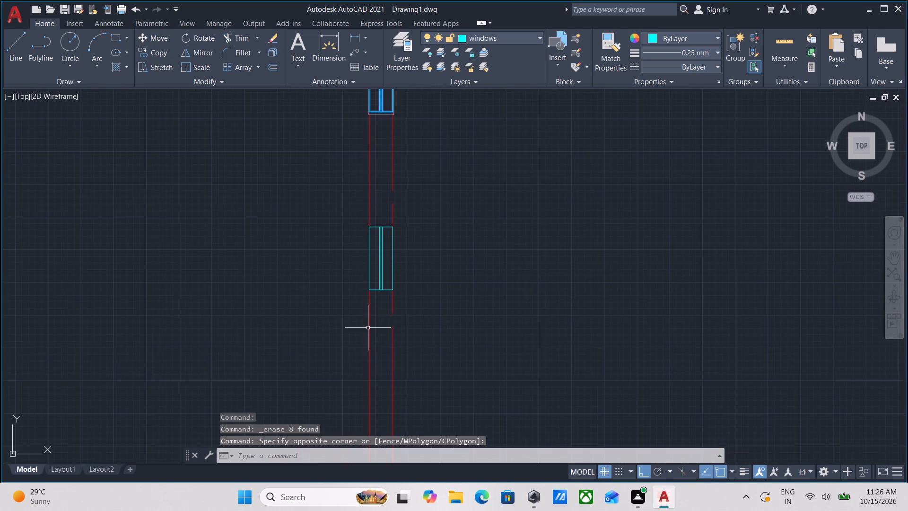
click(385, 313)
click(373, 253)
scroll(402, 287, down, 2)
middle_drag(402, 287, 346, 206)
scroll(439, 321, up, 2)
click(442, 321)
click(380, 331)
middle_drag(409, 328, 64, 378)
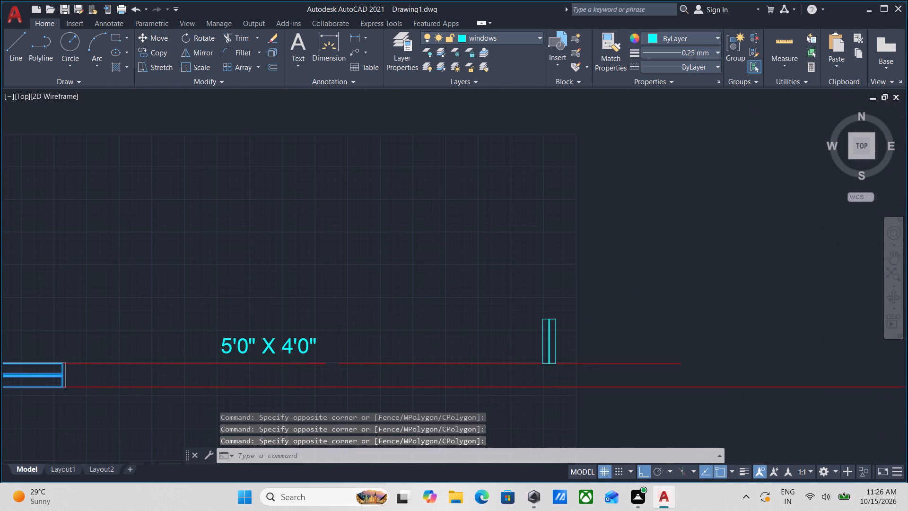
drag(565, 289, 548, 318)
click(502, 346)
right_click(502, 346)
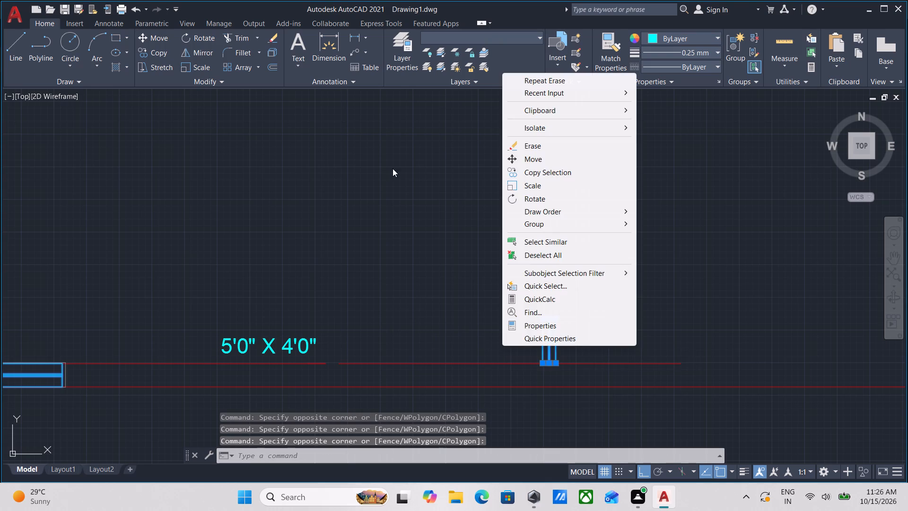
click(549, 149)
scroll(368, 310, down, 3)
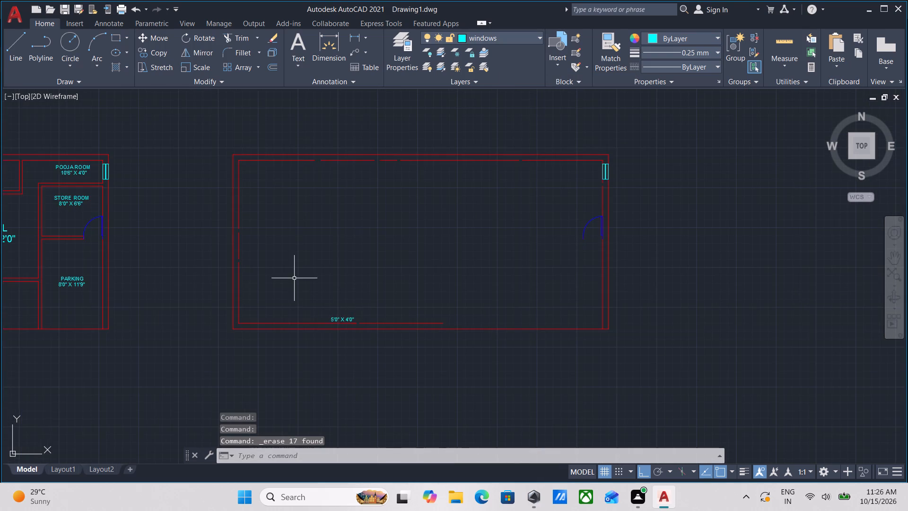
Erase the leftover 5'0" X 4'0" size label beside the south wall of the copied plan.
middle_drag(294, 278, 228, 299)
scroll(307, 323, up, 2)
click(292, 331)
click(201, 371)
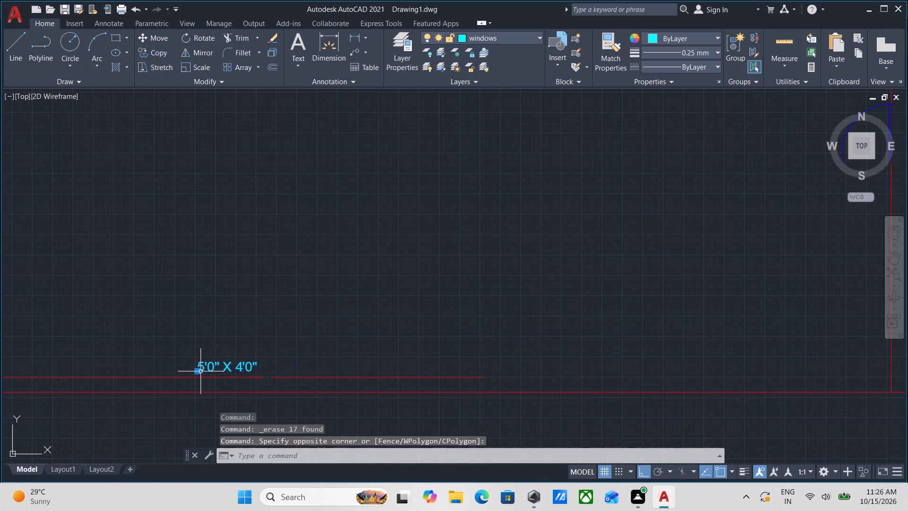
scroll(243, 309, down, 2)
right_click(275, 247)
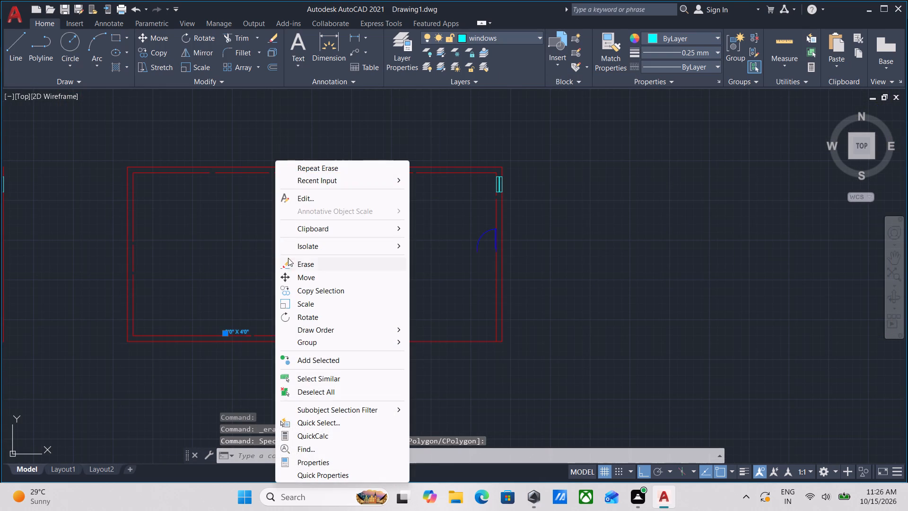
click(291, 262)
Erase the remaining door beside the east wall of the copied plan.
middle_drag(369, 279, 211, 363)
scroll(311, 328, up, 2)
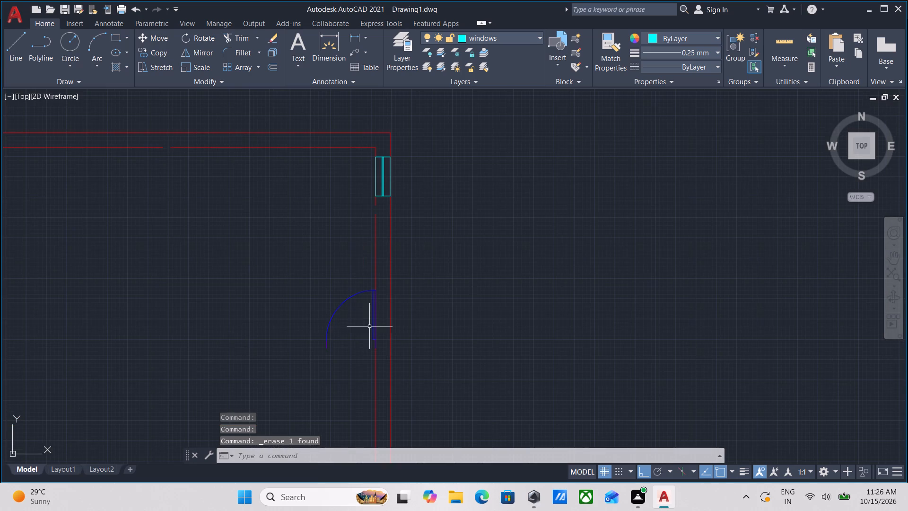
click(356, 325)
click(316, 269)
right_click(316, 269)
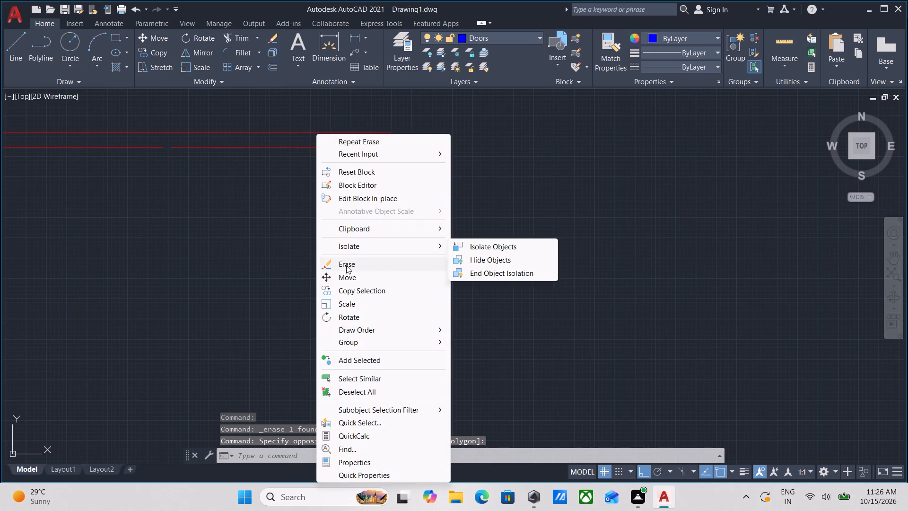
click(345, 266)
Erase the window at the north end of the copied plan's east wall.
middle_drag(350, 267, 308, 360)
scroll(330, 302, up, 2)
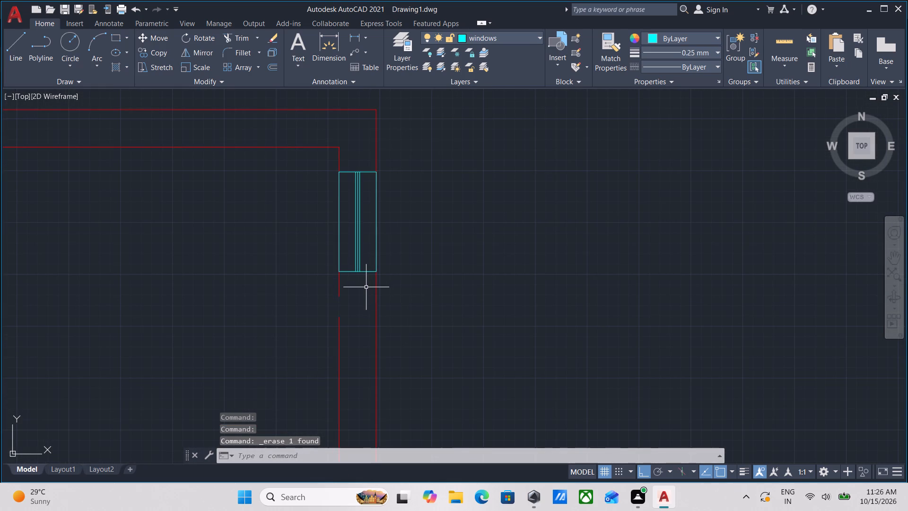
click(364, 289)
click(356, 249)
right_click(356, 249)
click(376, 279)
Erase the stray short wall line left inside the copied plan near the east wall.
scroll(376, 279, down, 3)
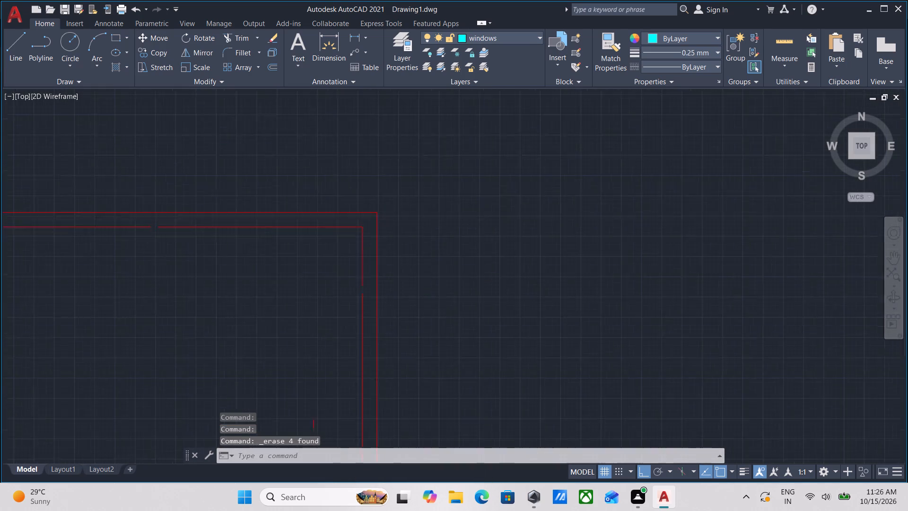
middle_drag(264, 328, 304, 296)
click(389, 357)
click(346, 304)
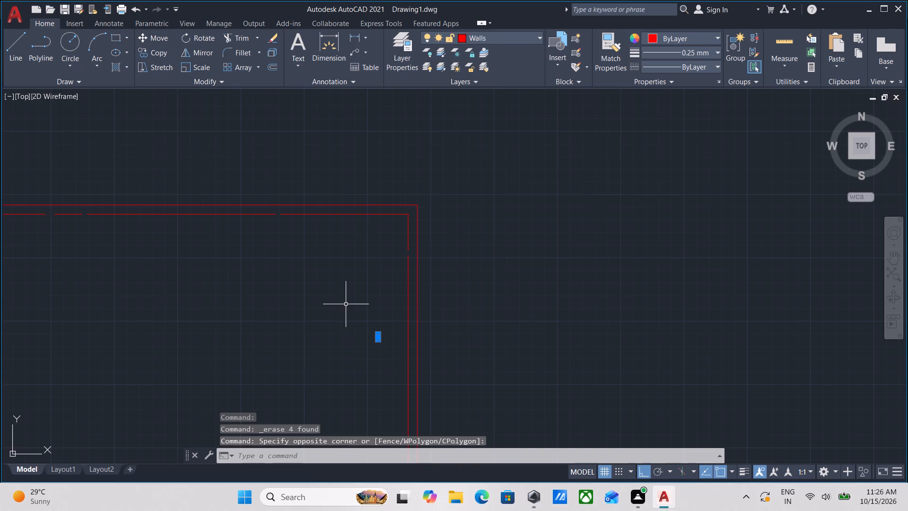
right_click(346, 304)
click(370, 88)
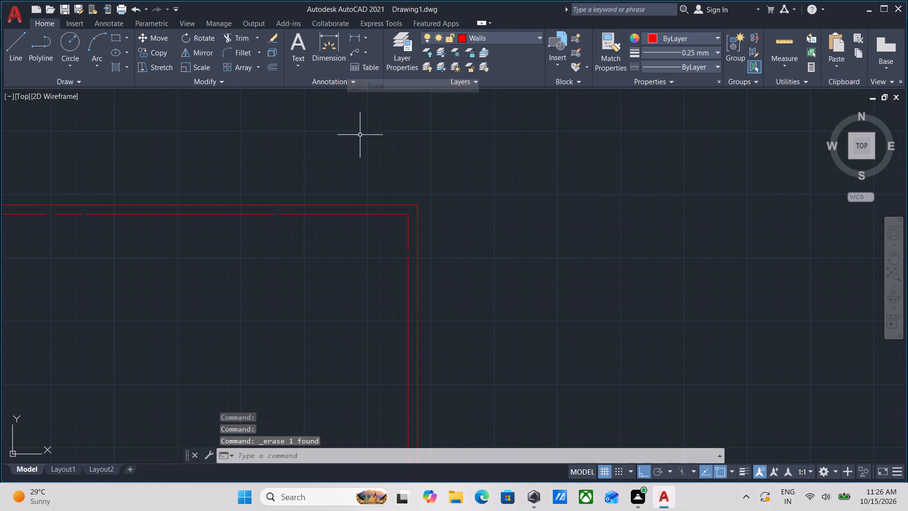
Extend the broken inner line of the copied plan's west wall across the gaps left by the removed interior walls.
scroll(257, 314, down, 2)
middle_drag(223, 319, 352, 274)
scroll(191, 300, up, 2)
scroll(271, 307, up, 2)
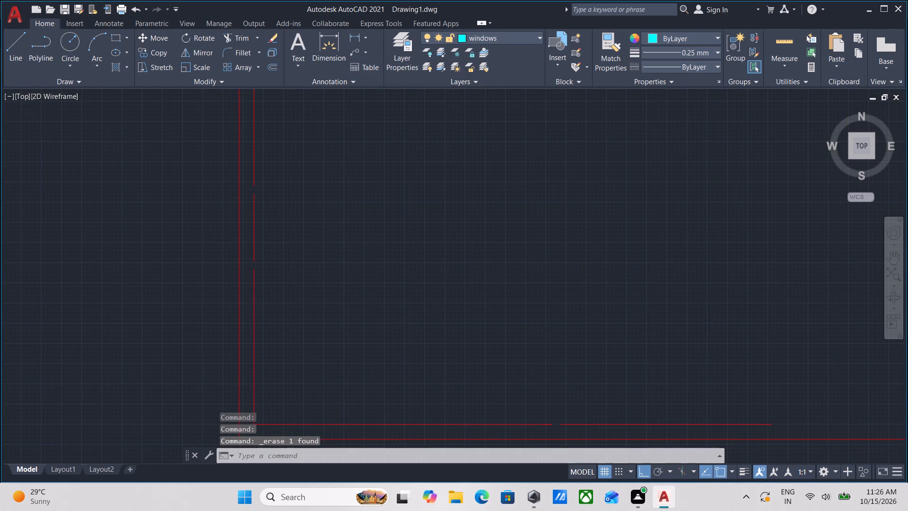
text(EX)
key(Return)
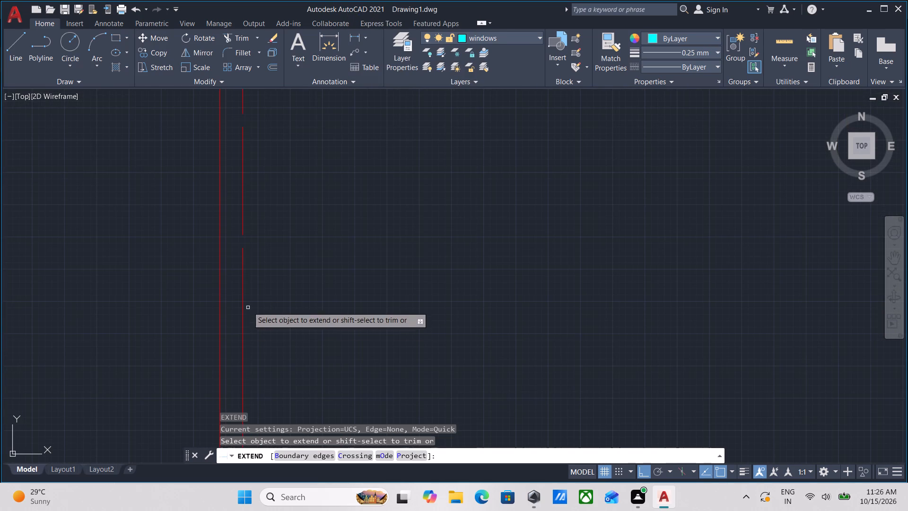
scroll(241, 258, down, 3)
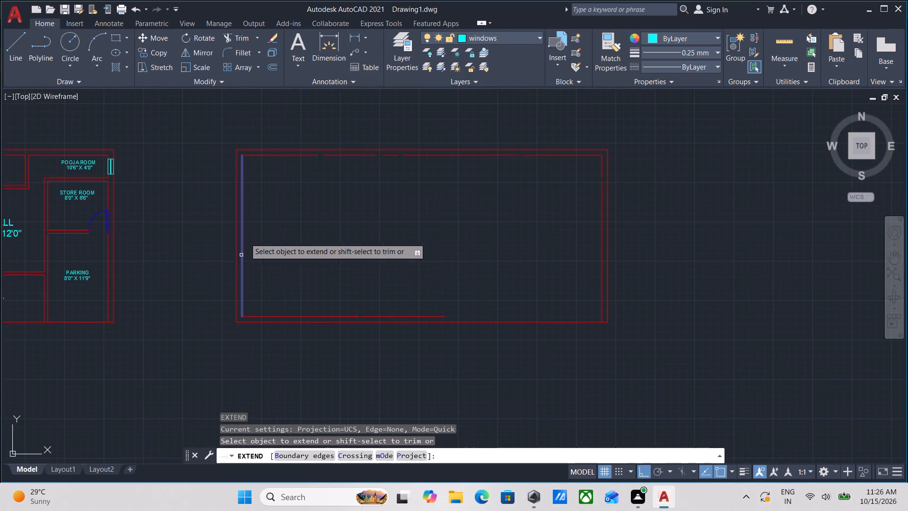
click(241, 231)
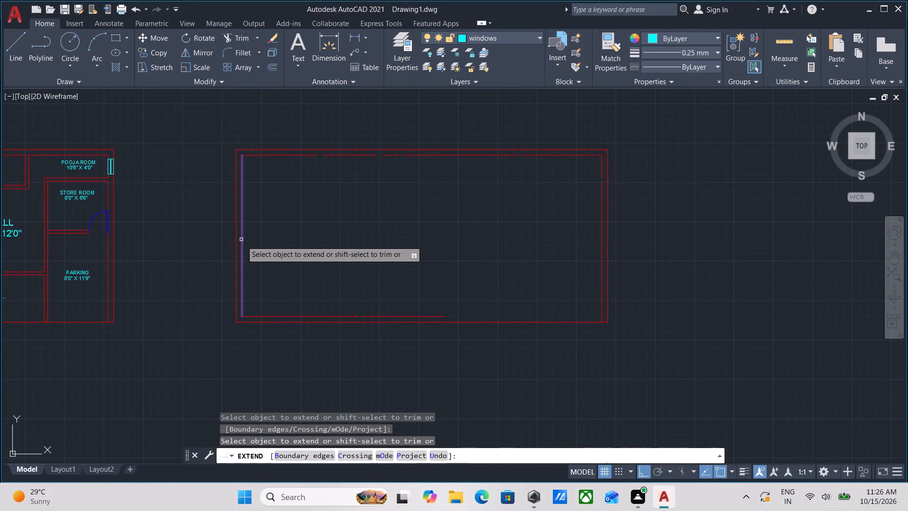
click(243, 243)
Extend the broken inner line segments of the copied plan's north wall to close their gaps.
middle_drag(271, 218, 254, 281)
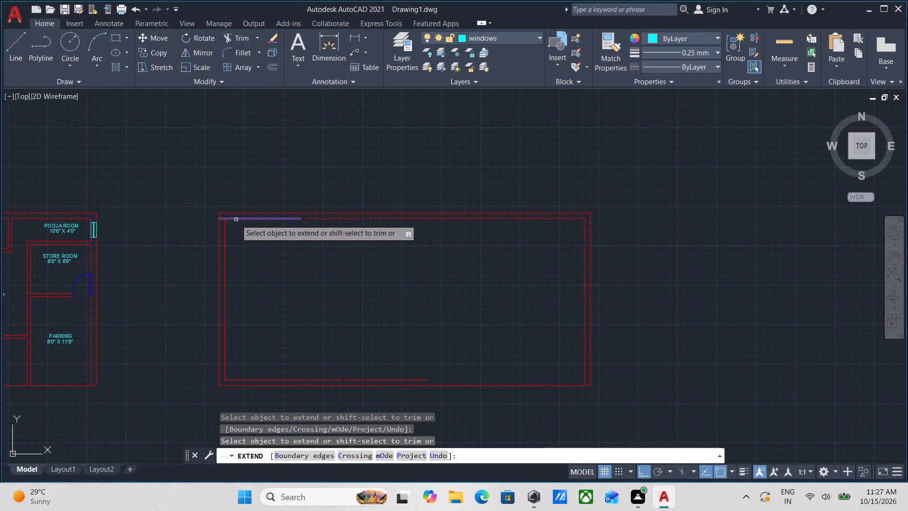
click(236, 220)
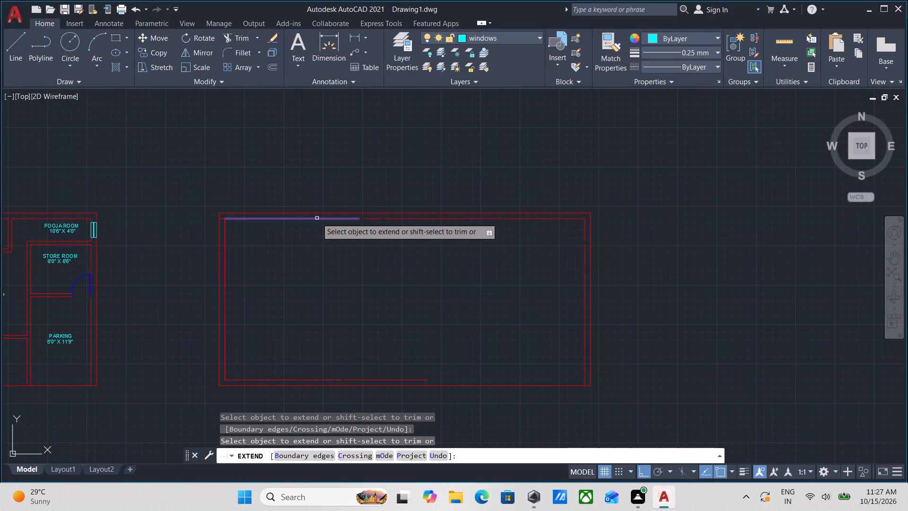
middle_drag(325, 247, 183, 280)
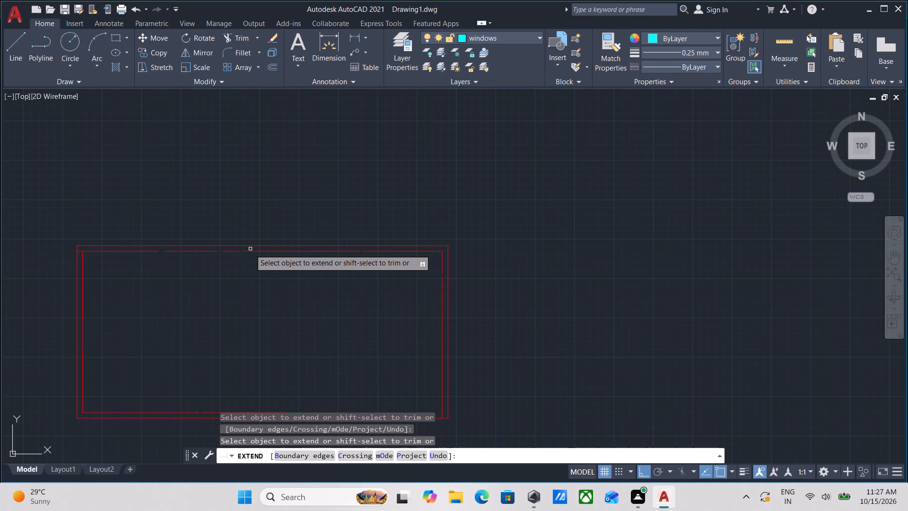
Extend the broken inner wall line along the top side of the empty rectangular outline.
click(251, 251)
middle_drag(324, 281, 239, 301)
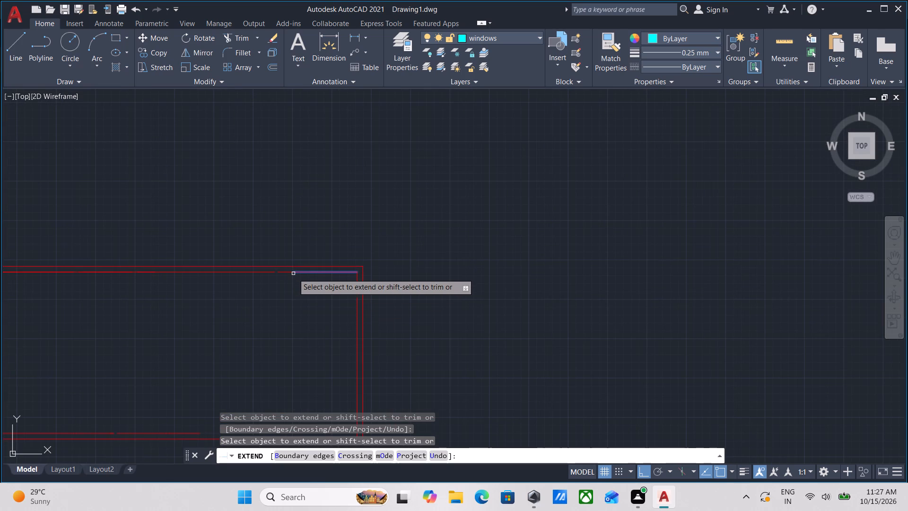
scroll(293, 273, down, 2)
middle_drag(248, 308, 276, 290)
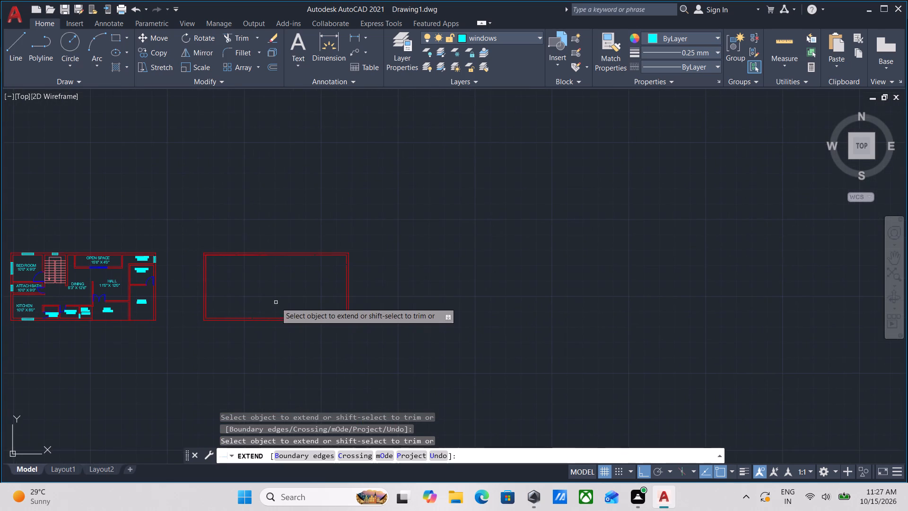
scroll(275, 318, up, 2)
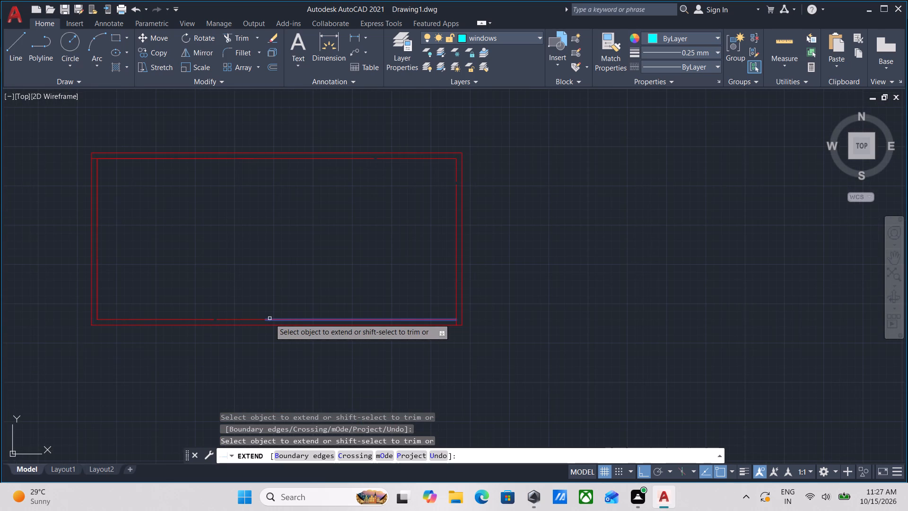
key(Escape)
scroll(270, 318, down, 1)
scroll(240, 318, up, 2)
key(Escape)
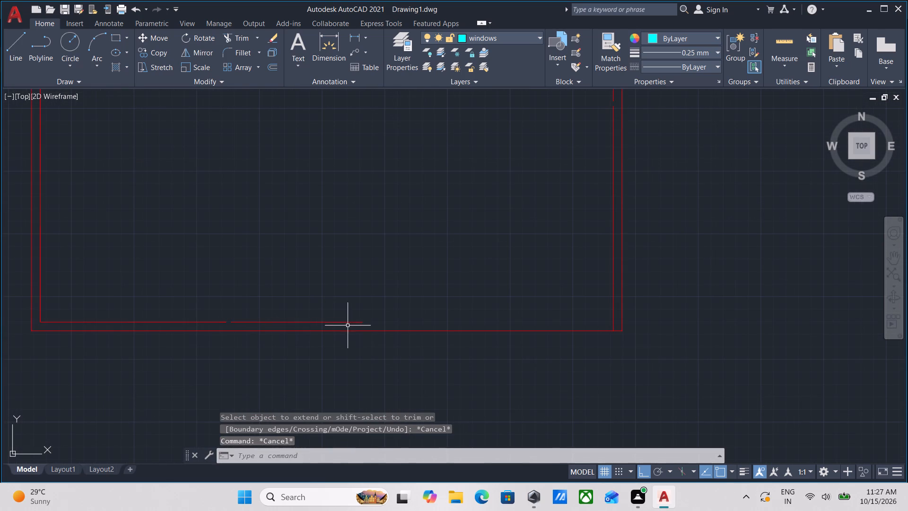
Erase the broken inner wall line segments along all four sides of the empty rectangular outline.
click(362, 327)
middle_drag(193, 278, 244, 312)
middle_drag(152, 217, 174, 250)
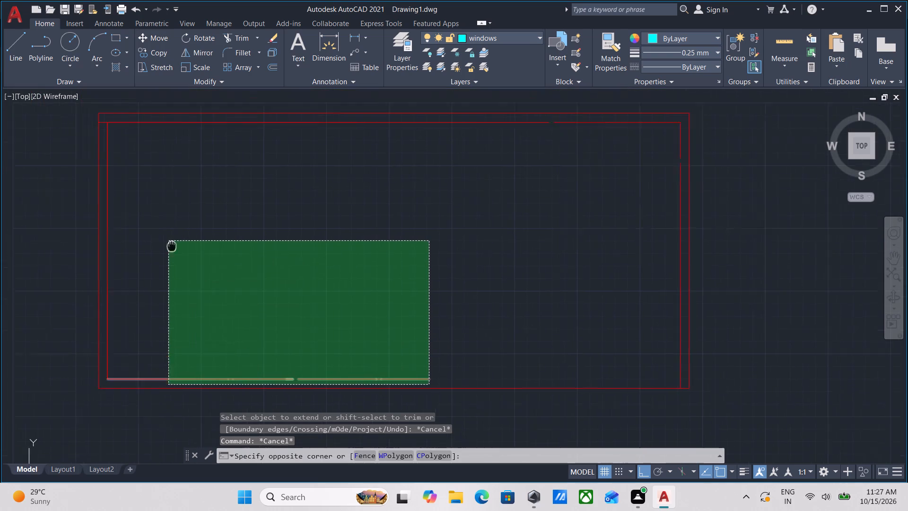
middle_drag(174, 250, 187, 271)
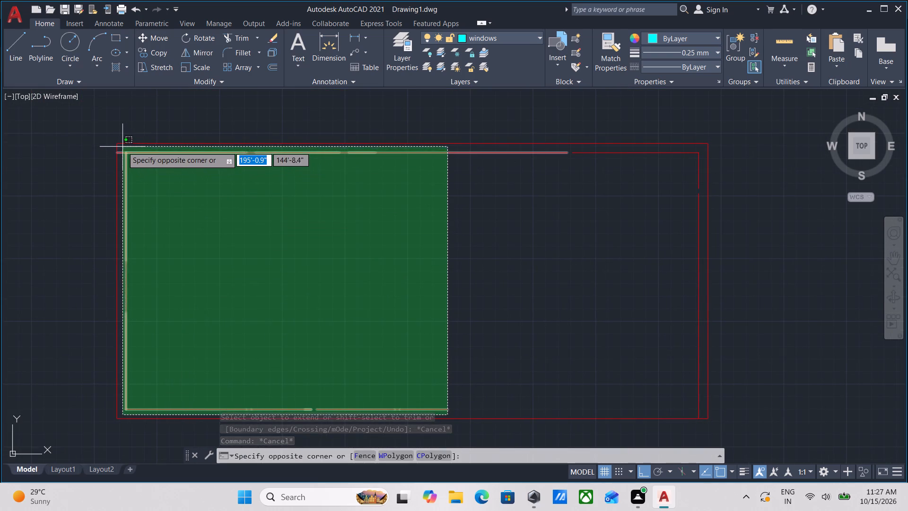
click(122, 148)
scroll(237, 181, down, 2)
middle_drag(236, 181, 122, 163)
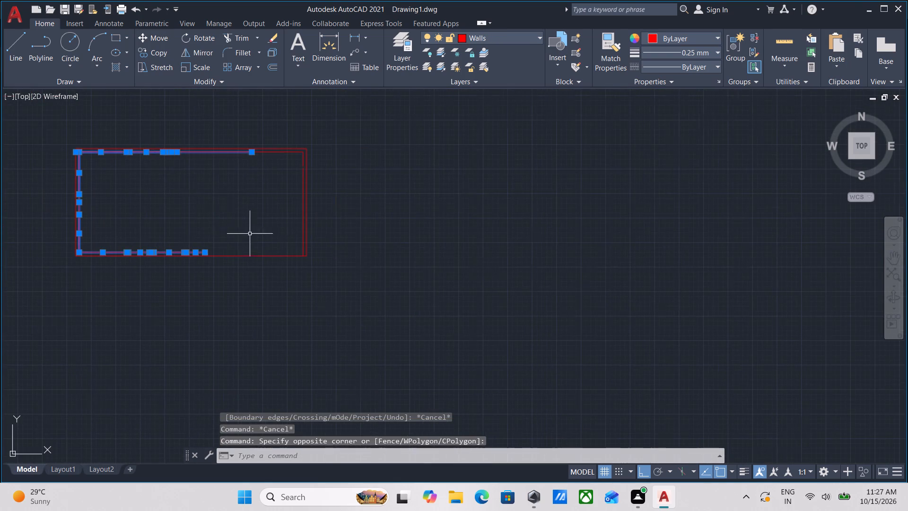
scroll(252, 235, up, 3)
middle_drag(295, 258, 0, 357)
middle_drag(150, 360, 349, 310)
scroll(236, 325, up, 1)
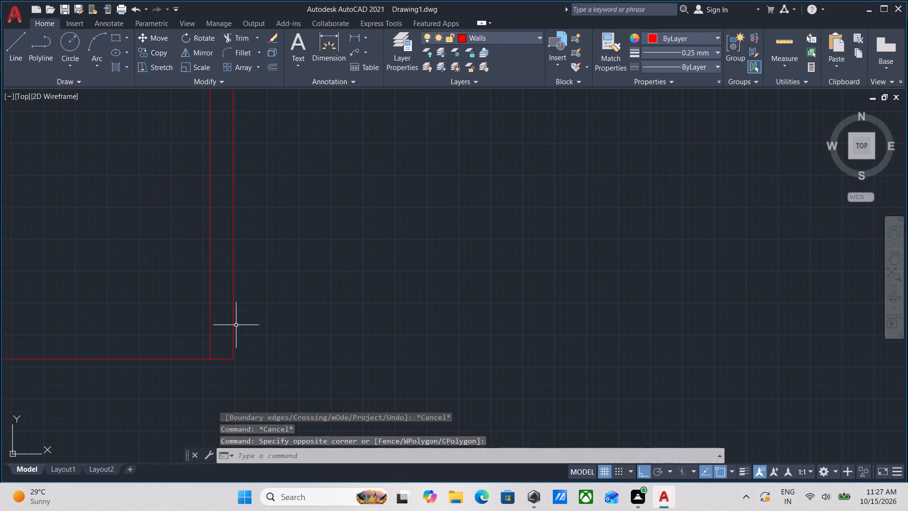
click(219, 324)
click(154, 265)
scroll(154, 264, down, 2)
middle_drag(160, 267, 297, 350)
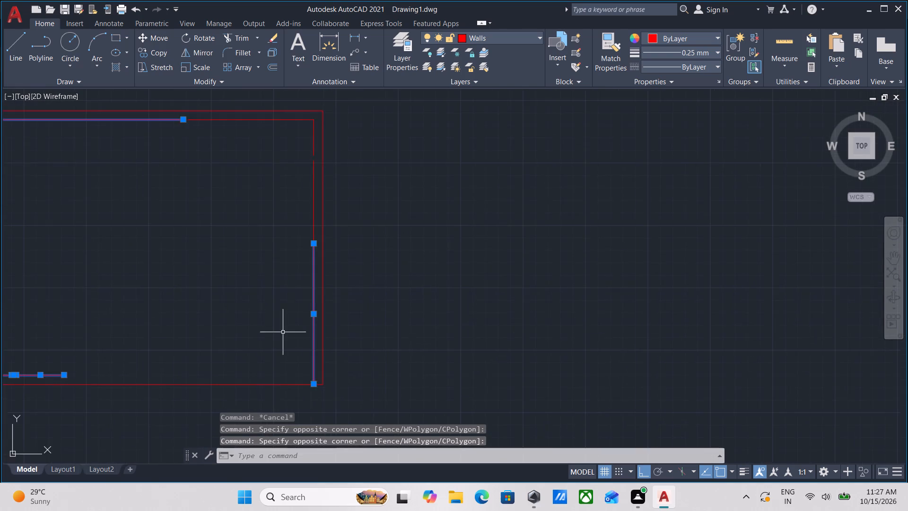
middle_drag(194, 261, 248, 329)
scroll(362, 268, up, 2)
click(378, 293)
click(310, 251)
middle_drag(309, 250, 310, 255)
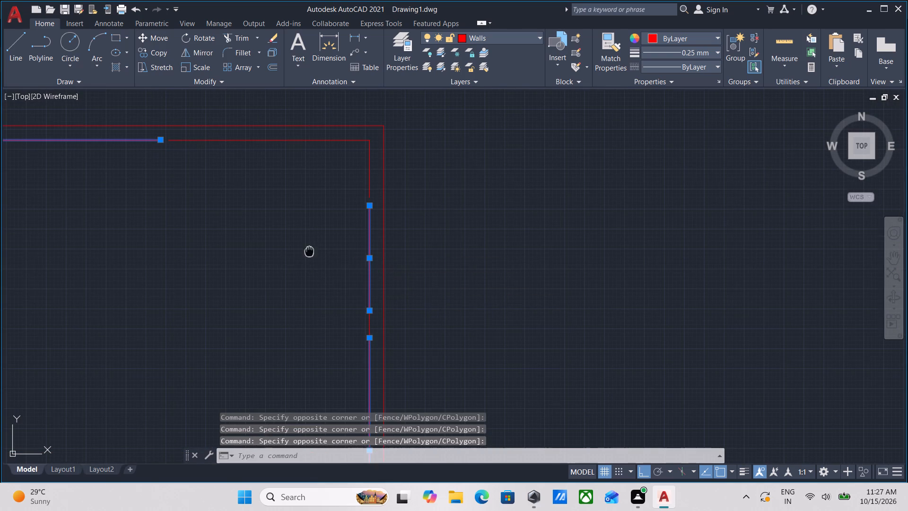
middle_drag(310, 255, 315, 332)
click(380, 255)
click(344, 233)
click(303, 226)
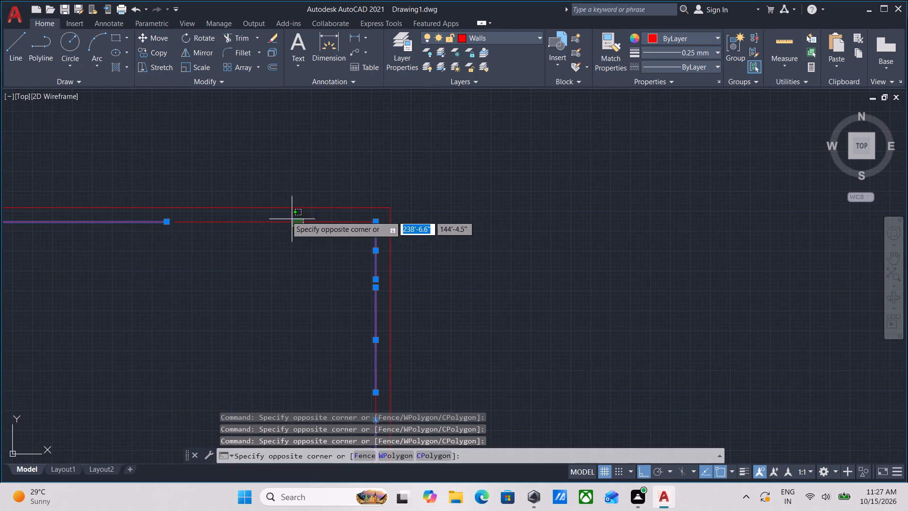
click(276, 211)
click(193, 226)
click(181, 216)
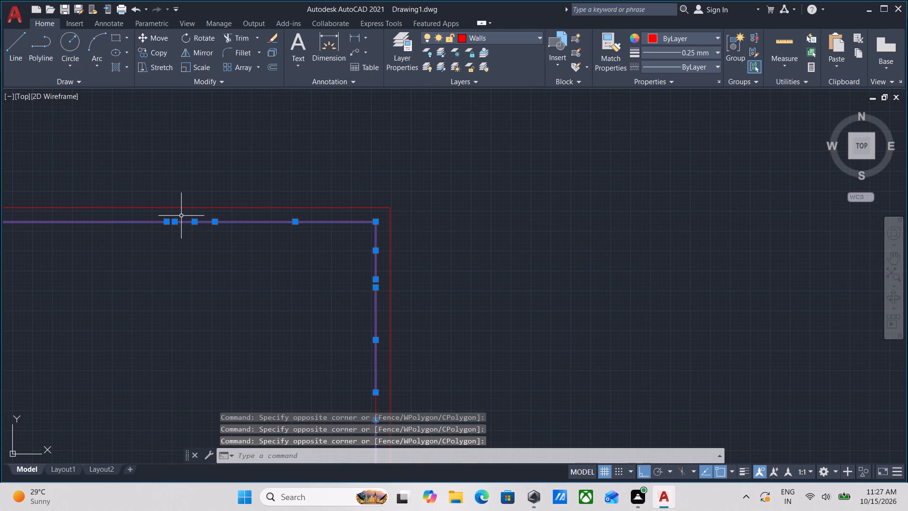
right_click(181, 216)
click(227, 287)
Erase the leftover short inner wall pieces beside the right side of the rectangular outline.
scroll(227, 287, down, 4)
middle_drag(184, 315, 258, 295)
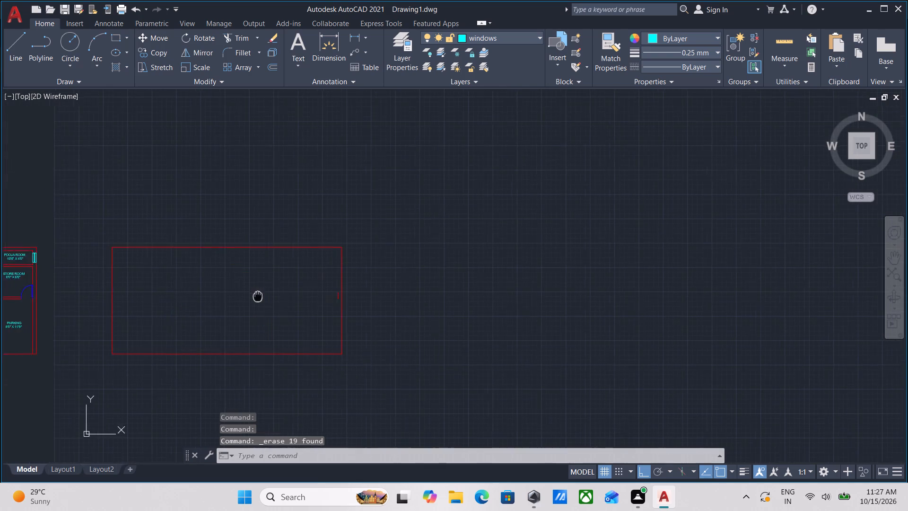
middle_drag(258, 295, 258, 295)
scroll(271, 297, down, 1)
scroll(332, 309, up, 3)
scroll(253, 299, up, 1)
click(251, 263)
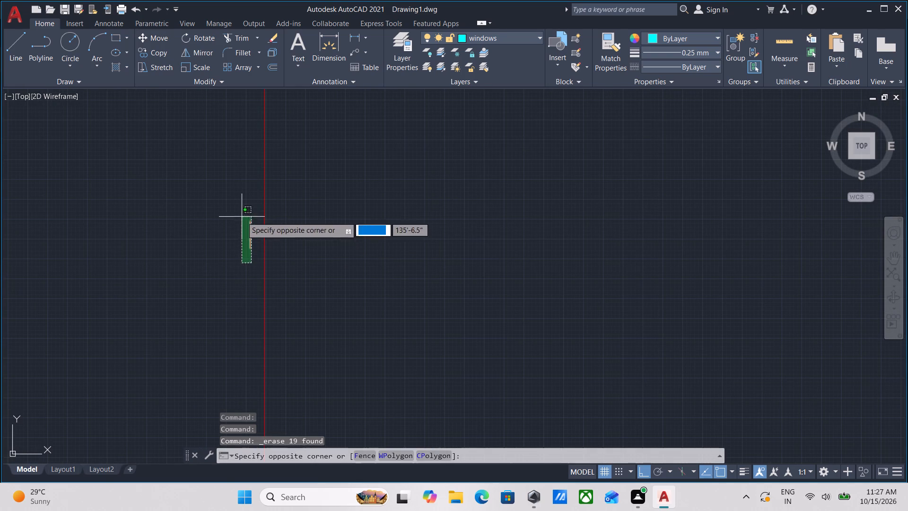
click(241, 214)
right_click(241, 214)
click(267, 280)
Join the two collinear segments of the outline's bottom outer wall line into one line.
scroll(267, 280, down, 4)
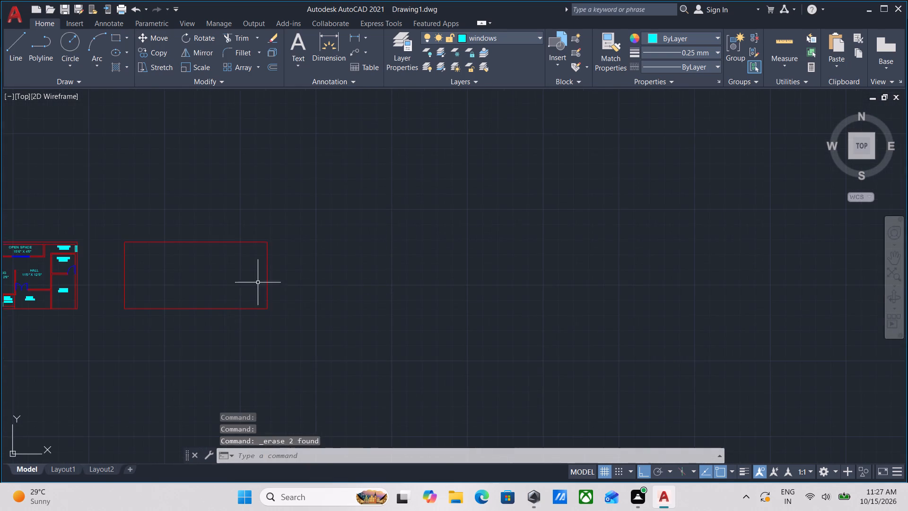
middle_drag(222, 292, 292, 294)
click(270, 326)
click(227, 271)
scroll(270, 305, up, 2)
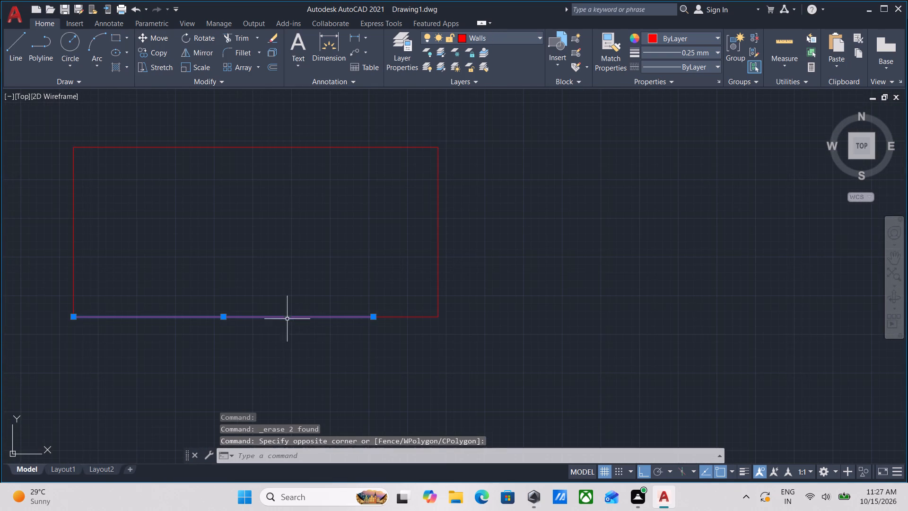
click(402, 342)
click(379, 277)
middle_drag(303, 268, 340, 304)
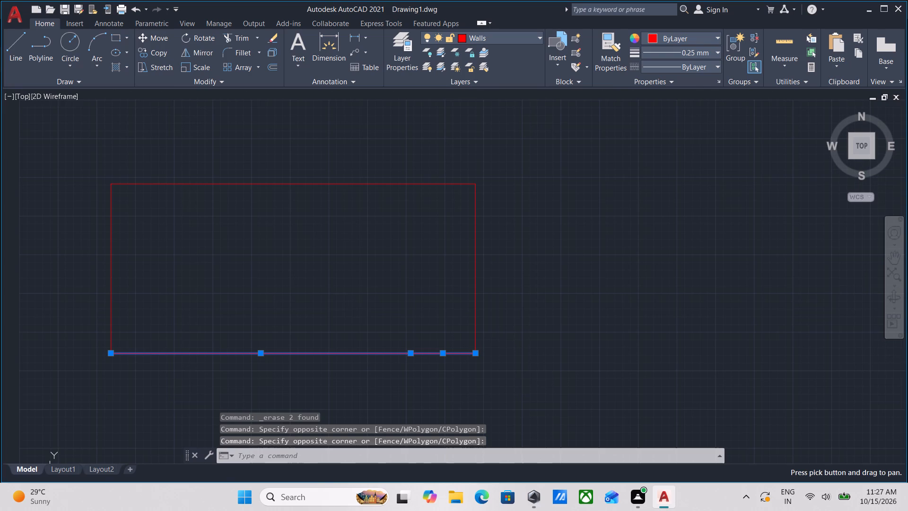
text(JOI)
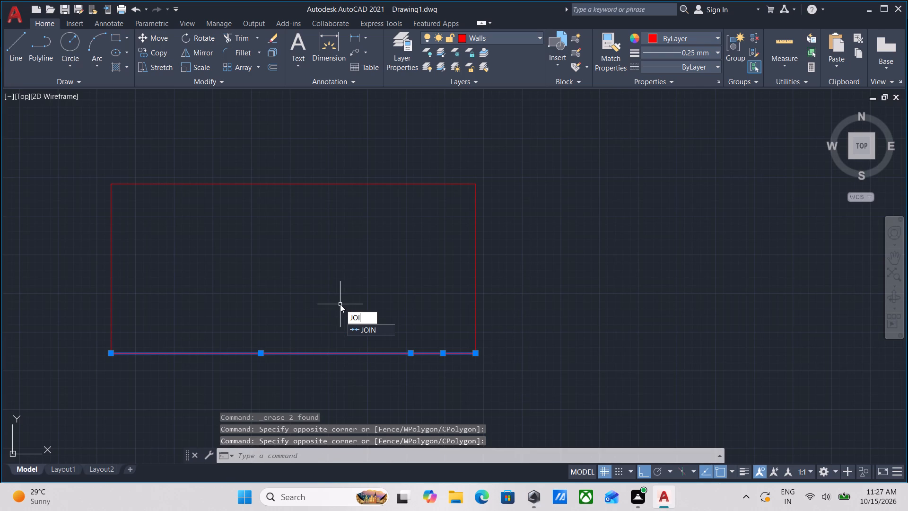
key(Return)
Offset the joined bottom outer wall line 9" toward the inside of the outline.
middle_drag(315, 341, 353, 351)
drag(377, 392, 360, 375)
click(310, 319)
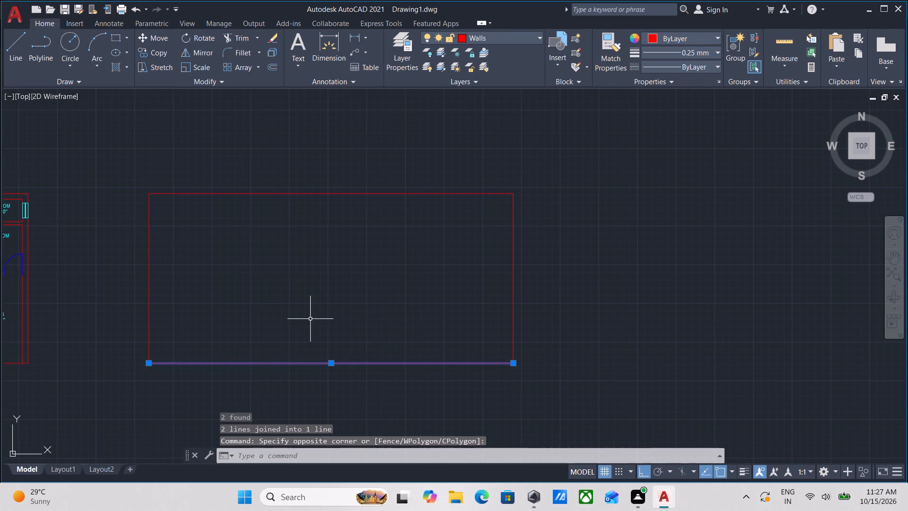
middle_drag(309, 316, 310, 344)
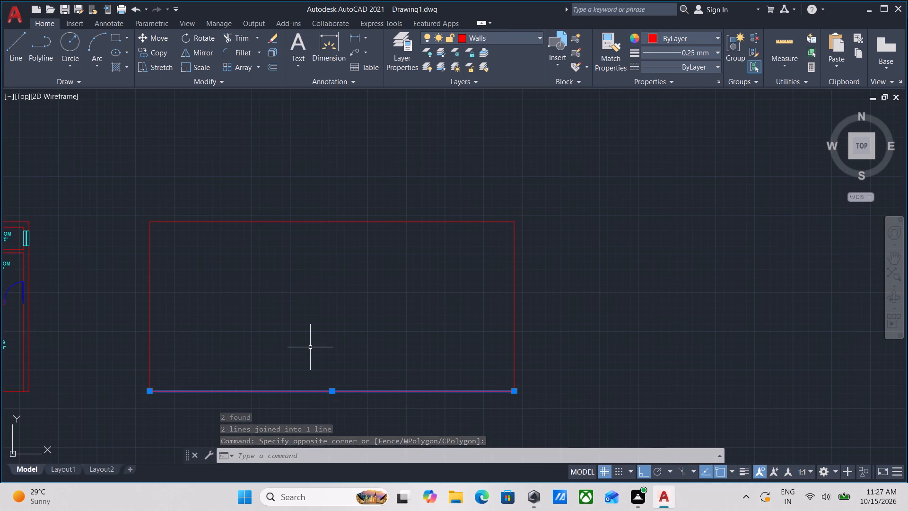
middle_drag(310, 347, 313, 366)
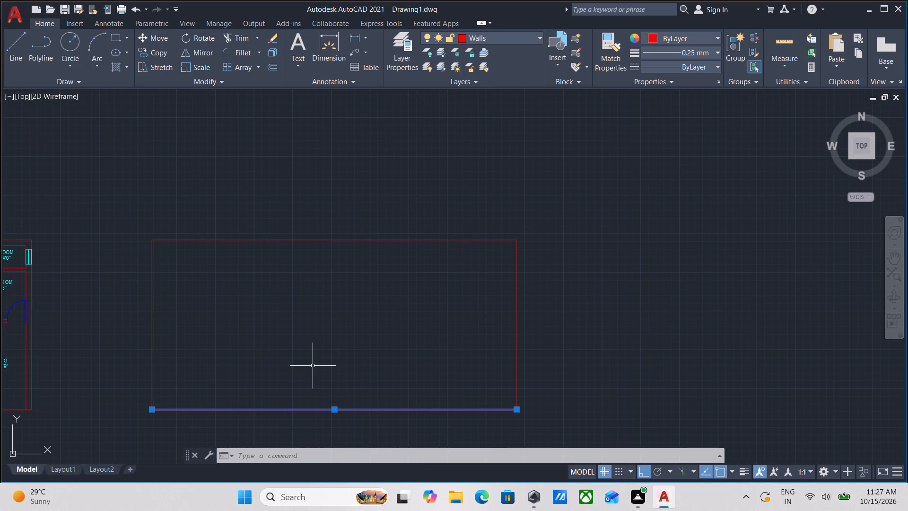
key(o)
key(Return)
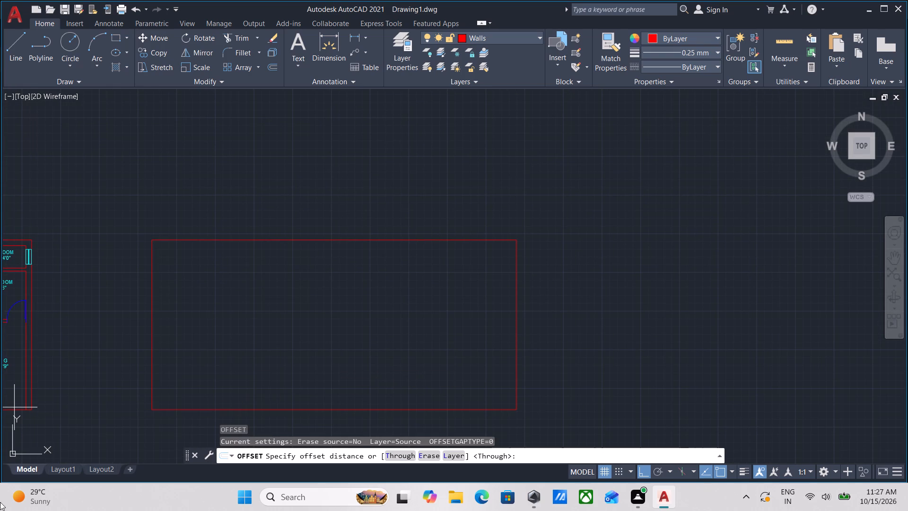
middle_drag(410, 428, 446, 371)
click(379, 354)
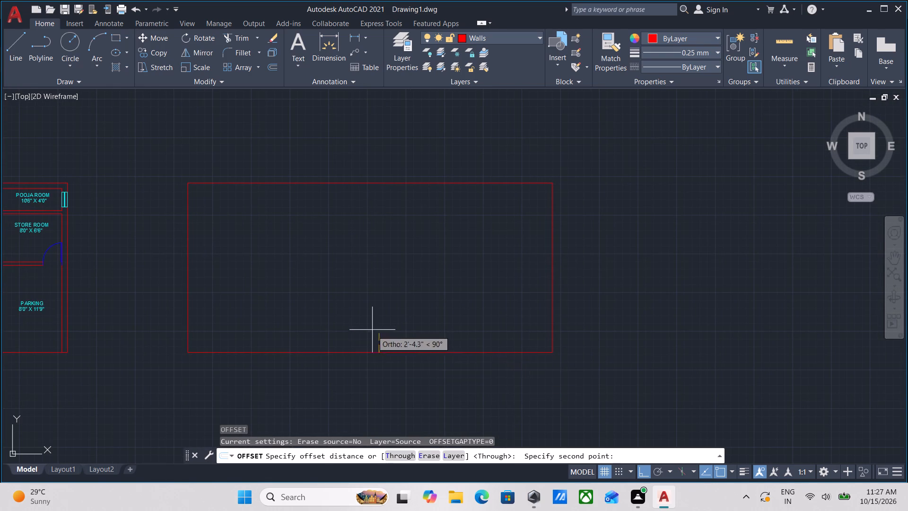
click(371, 326)
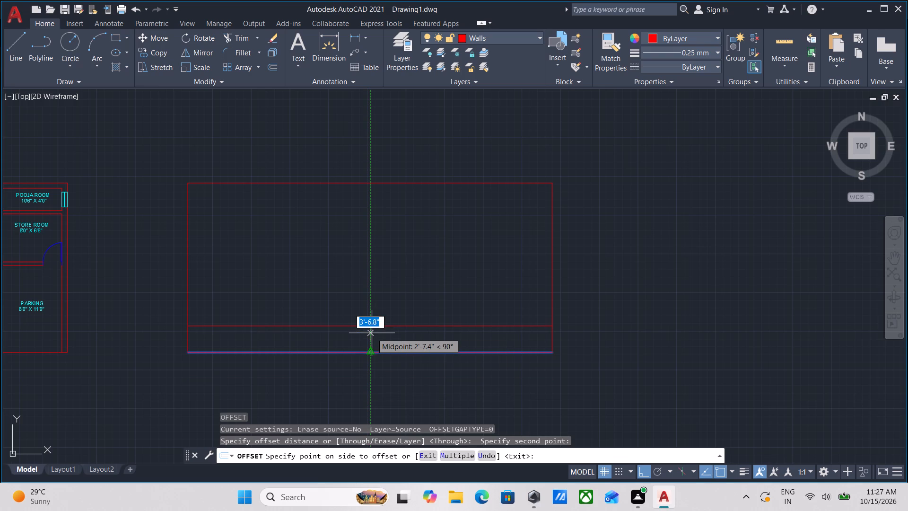
key(9)
key(Return)
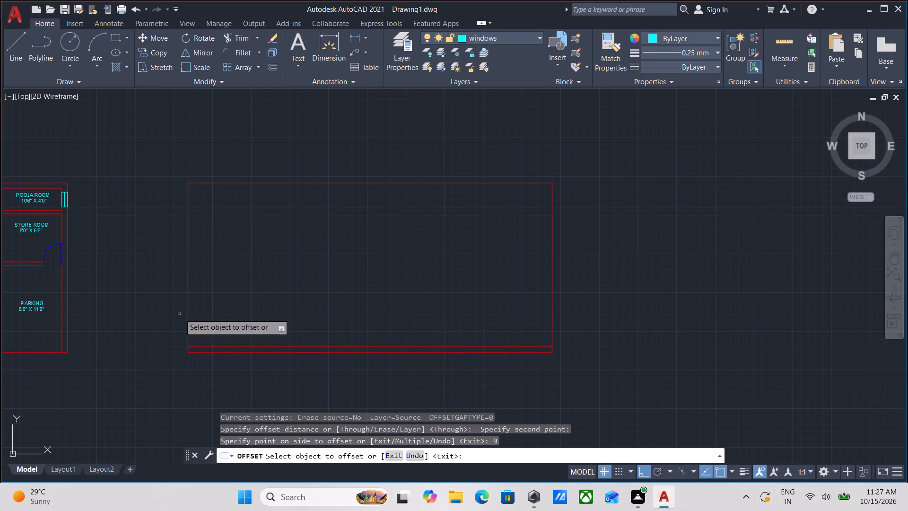
Offset the left, top and right outer wall lines 9" toward the inside of the outline.
click(188, 300)
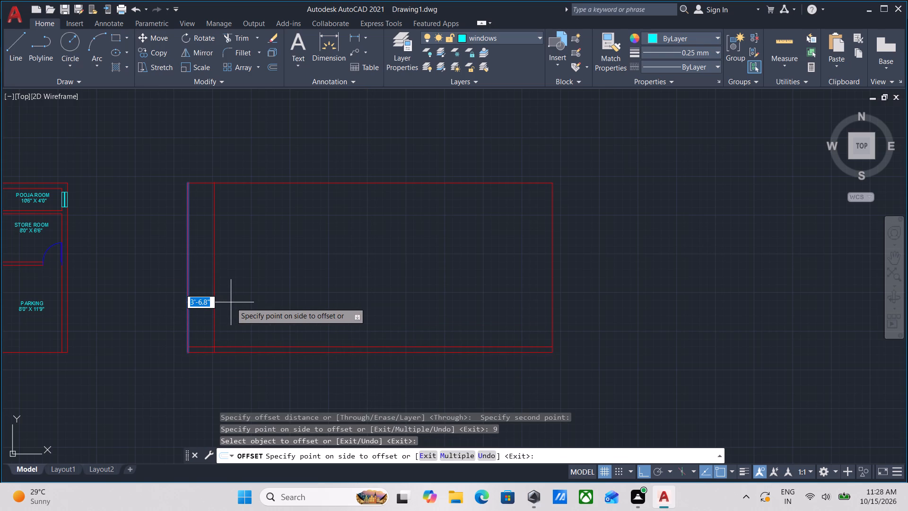
key(9)
key(Return)
middle_drag(251, 280, 250, 323)
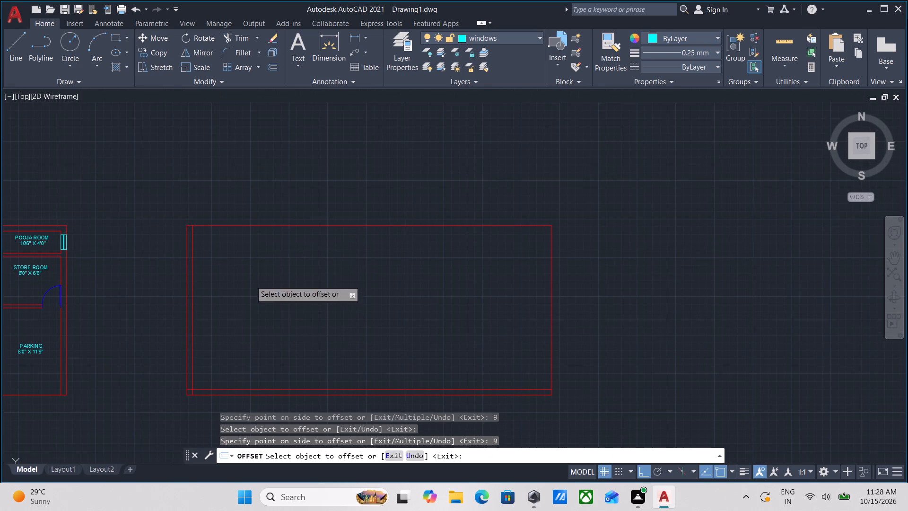
click(292, 225)
key(9)
key(Return)
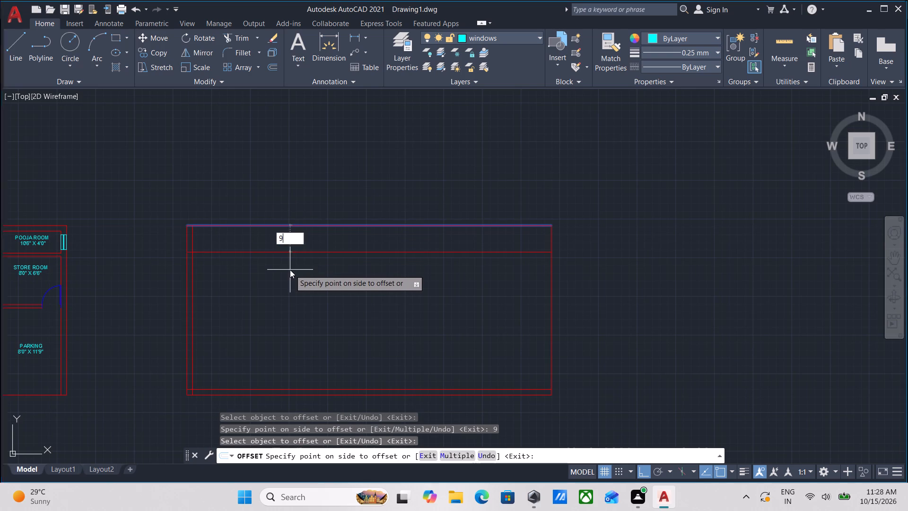
middle_drag(334, 281, 262, 264)
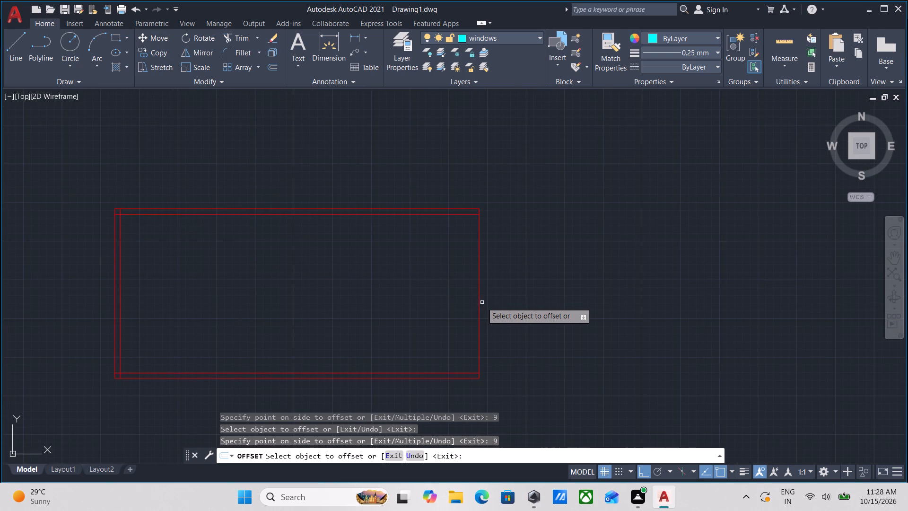
click(478, 302)
key(9)
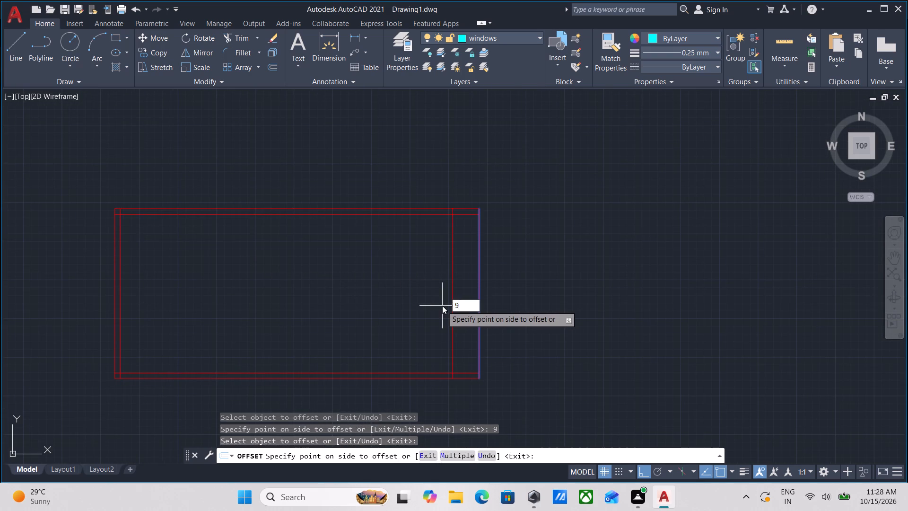
key(Return)
scroll(378, 318, down, 2)
middle_drag(318, 316, 335, 343)
key(Escape)
Trim the inner wall lines that overrun at the top-left corner of the outline.
scroll(265, 336, up, 3)
middle_drag(319, 282, 292, 325)
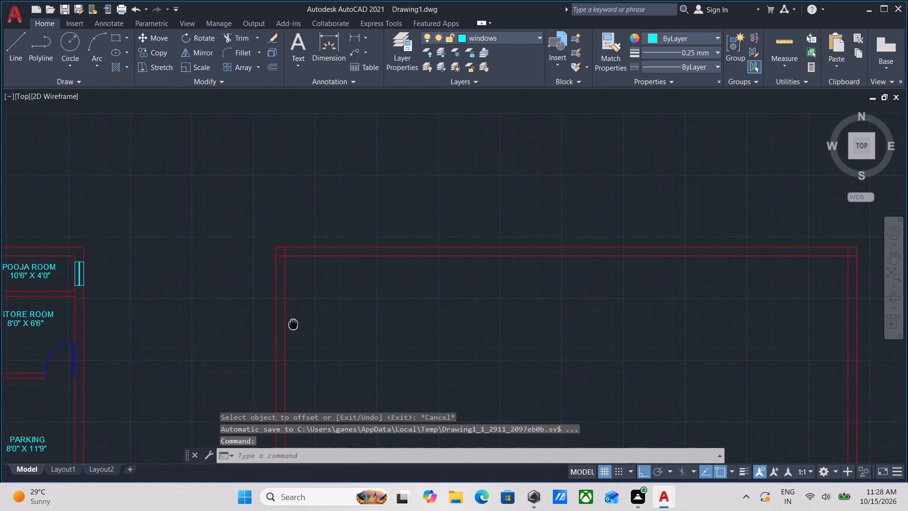
middle_drag(292, 325, 291, 325)
text(TR)
key(Return)
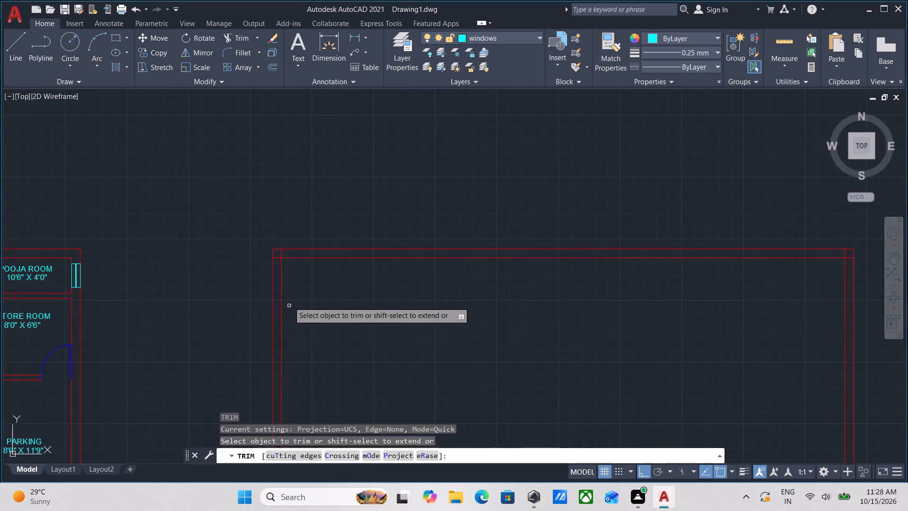
scroll(275, 262, up, 3)
click(278, 258)
click(277, 217)
click(279, 234)
click(351, 221)
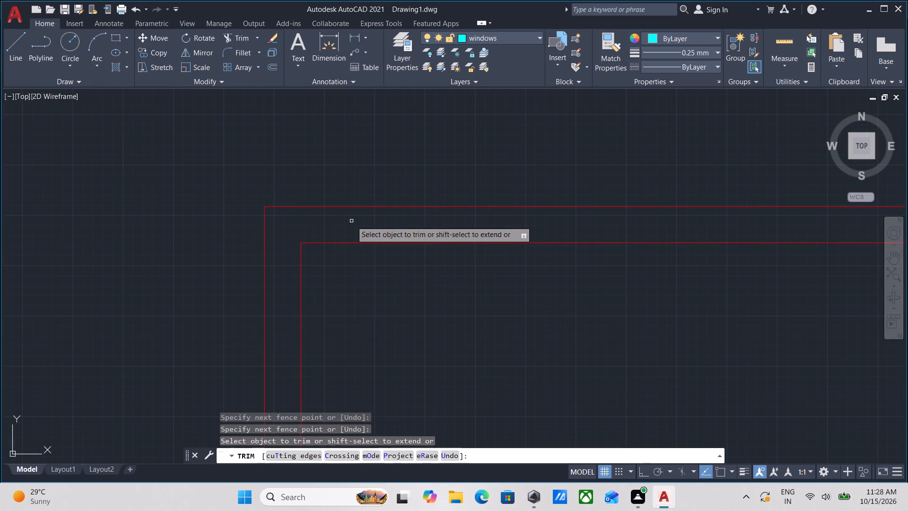
Trim the inner wall lines that overrun at the bottom-left corner of the outline.
scroll(351, 221, down, 5)
middle_drag(403, 268, 349, 256)
scroll(331, 344, up, 3)
scroll(267, 286, up, 2)
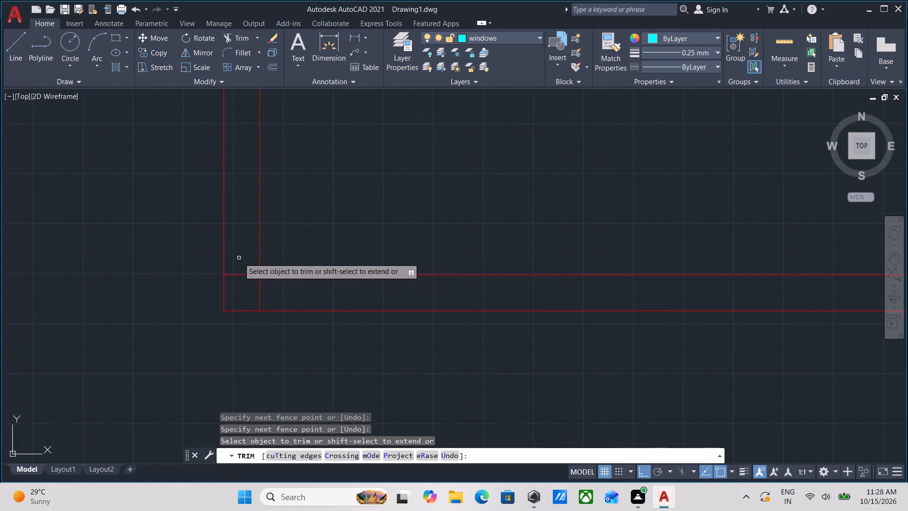
click(239, 258)
click(246, 293)
click(242, 300)
click(342, 295)
Trim the inner wall lines that overrun at the bottom-right corner of the outline.
scroll(345, 295, down, 3)
middle_drag(409, 326, 146, 340)
middle_drag(345, 341, 49, 381)
scroll(339, 347, up, 2)
scroll(287, 356, up, 3)
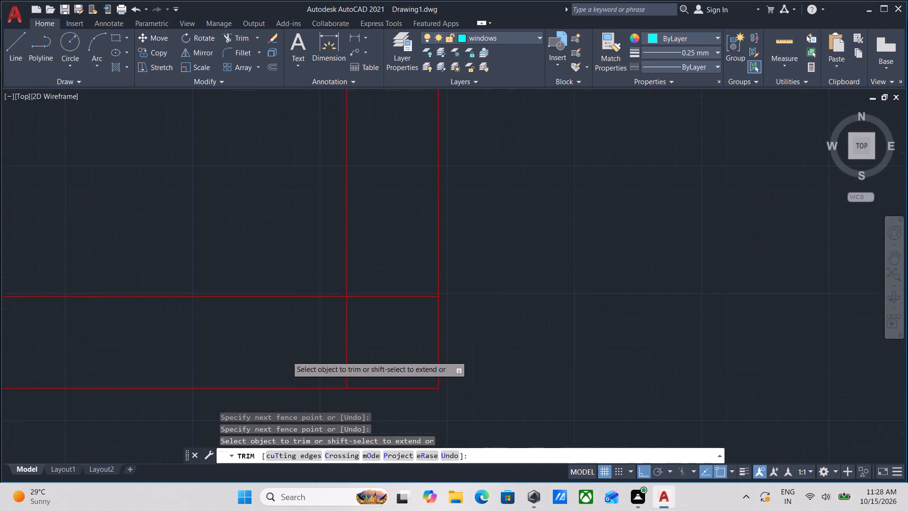
click(287, 356)
click(393, 345)
click(388, 332)
click(376, 240)
Trim the inner wall lines that overrun at the top-right corner of the outline and finish trimming.
scroll(353, 233, down, 3)
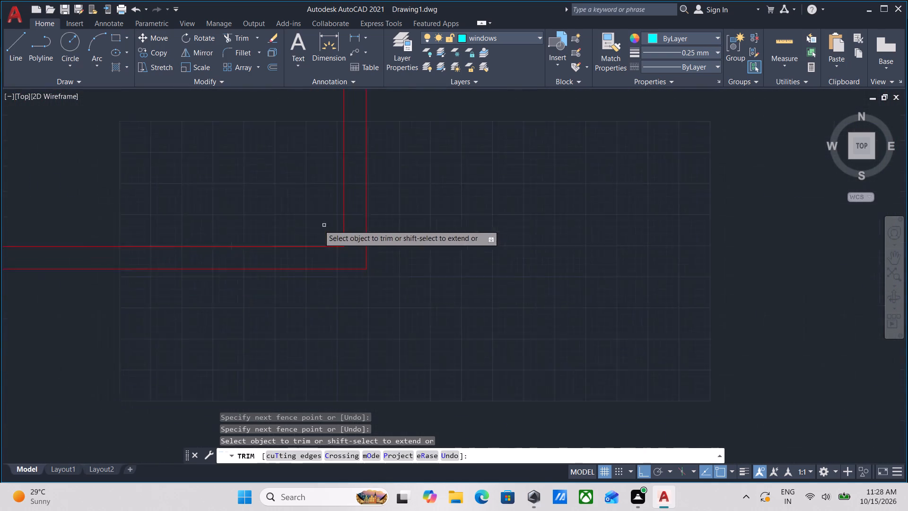
scroll(304, 224, down, 1)
middle_drag(279, 203, 299, 398)
middle_drag(329, 262, 326, 403)
middle_drag(257, 241, 292, 333)
scroll(390, 259, up, 2)
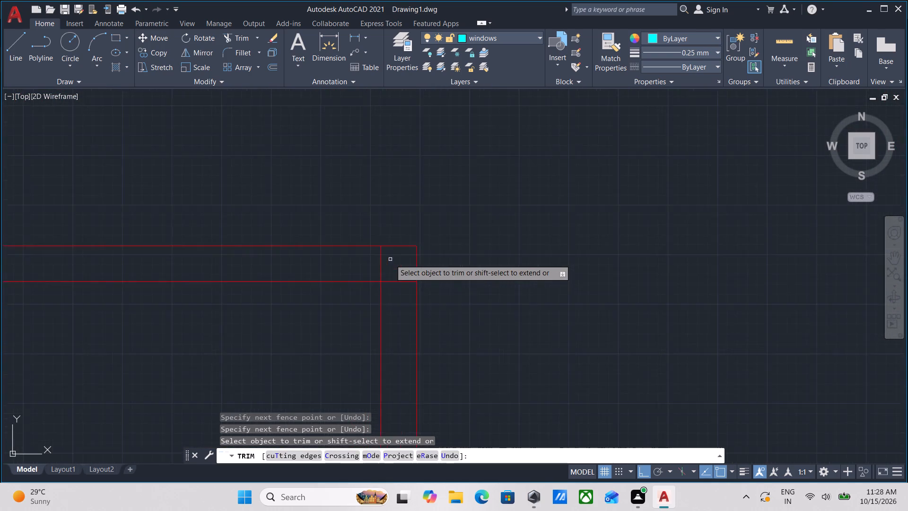
scroll(390, 259, up, 1)
click(348, 268)
click(411, 271)
click(398, 284)
drag(398, 322, 398, 335)
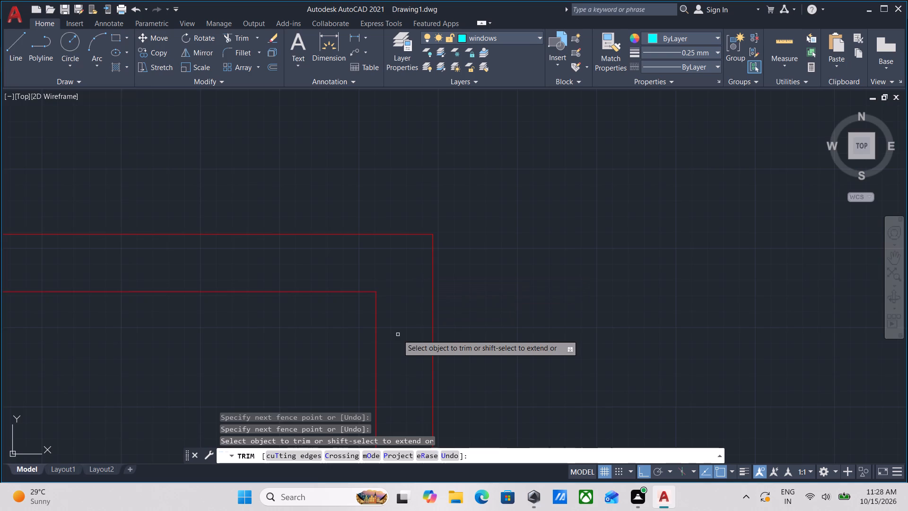
scroll(398, 335, down, 4)
scroll(296, 358, down, 2)
middle_drag(296, 358, 380, 299)
middle_drag(281, 331, 333, 309)
key(Escape)
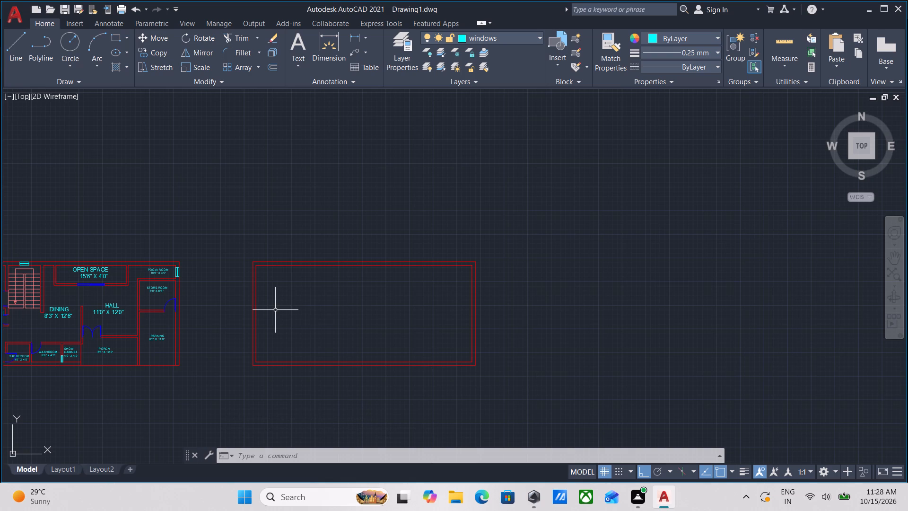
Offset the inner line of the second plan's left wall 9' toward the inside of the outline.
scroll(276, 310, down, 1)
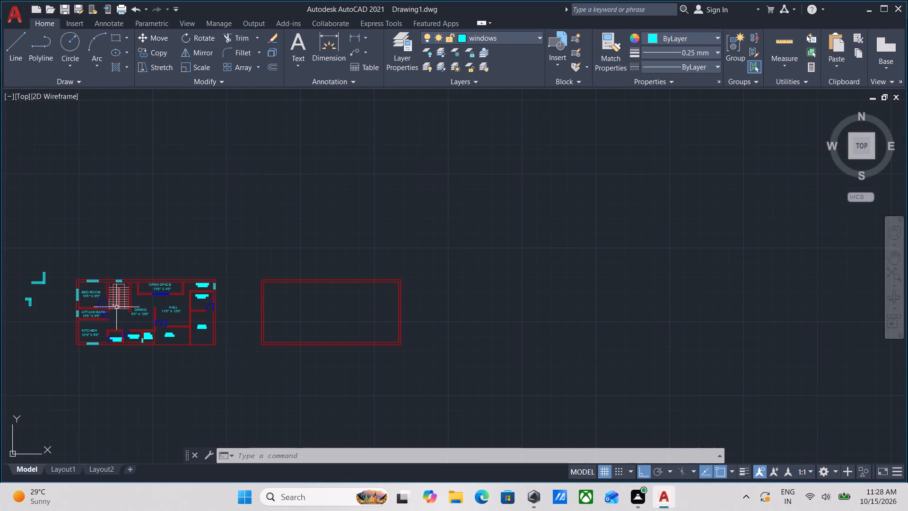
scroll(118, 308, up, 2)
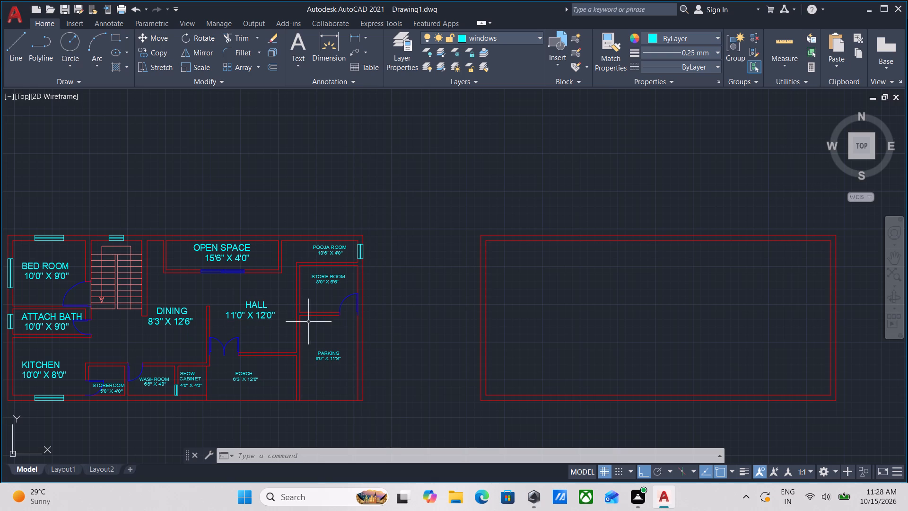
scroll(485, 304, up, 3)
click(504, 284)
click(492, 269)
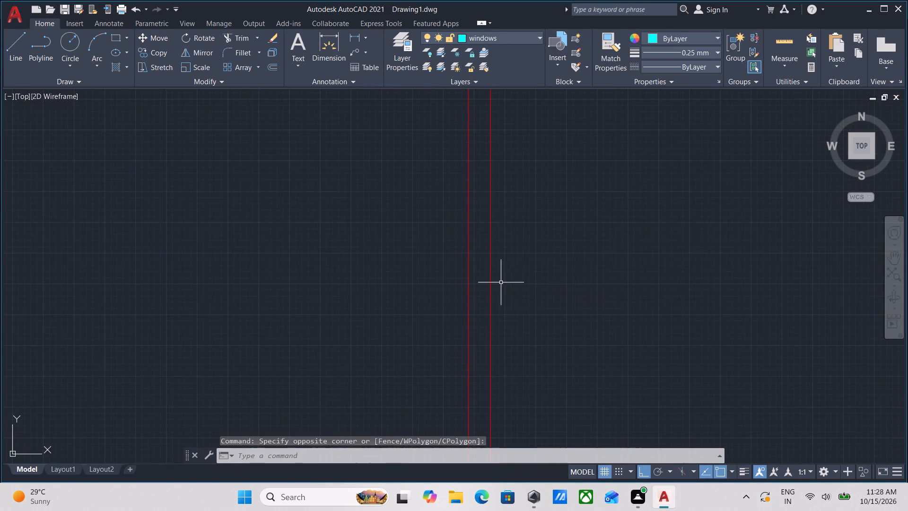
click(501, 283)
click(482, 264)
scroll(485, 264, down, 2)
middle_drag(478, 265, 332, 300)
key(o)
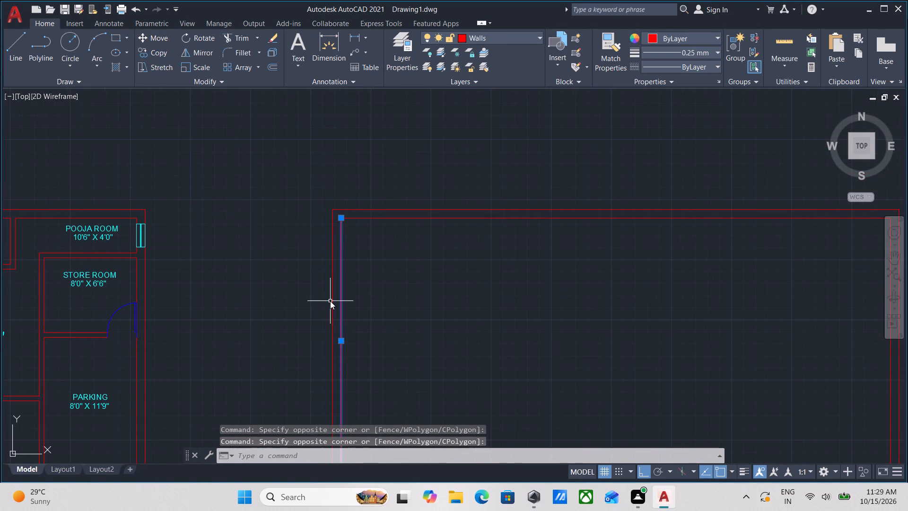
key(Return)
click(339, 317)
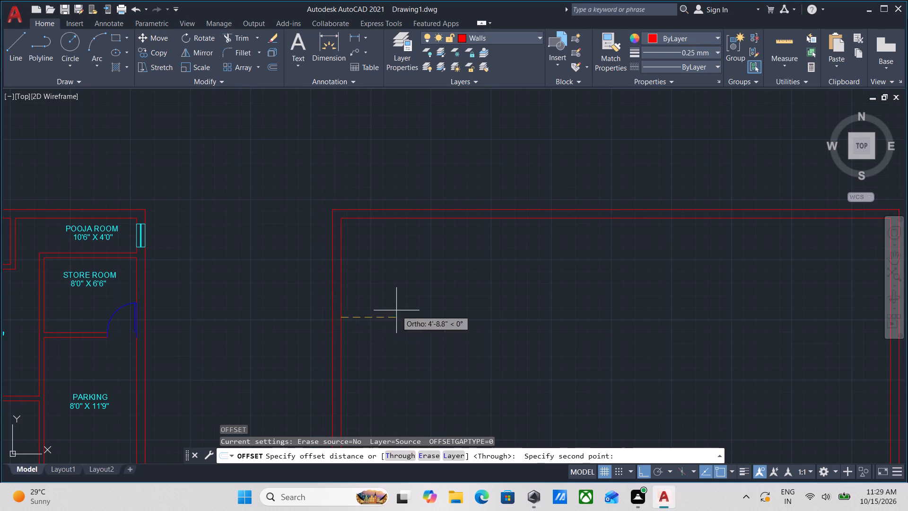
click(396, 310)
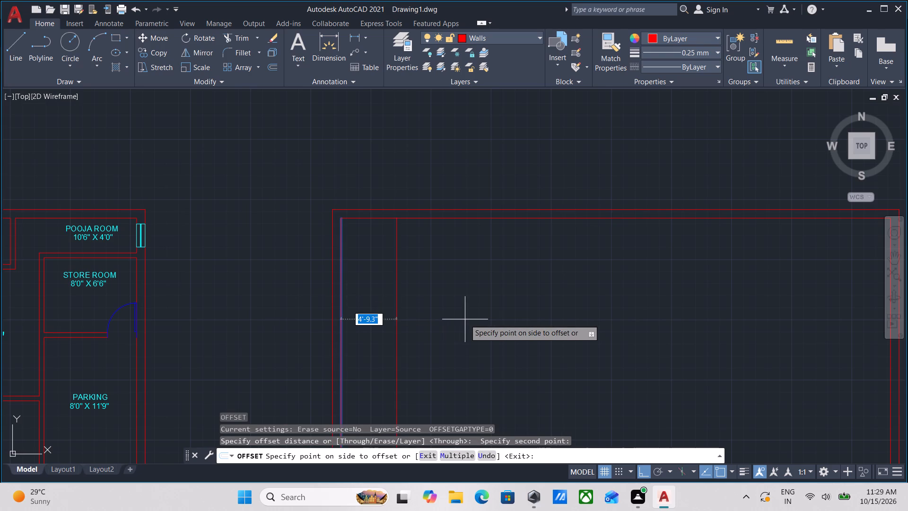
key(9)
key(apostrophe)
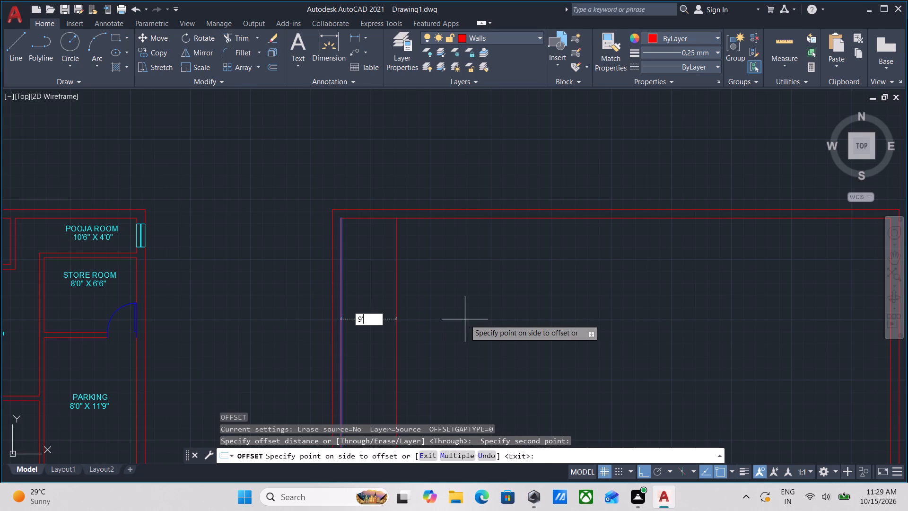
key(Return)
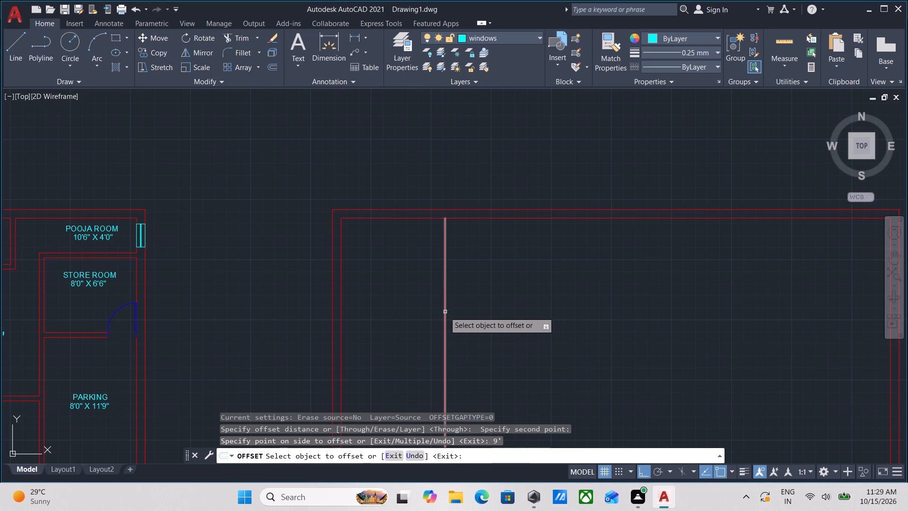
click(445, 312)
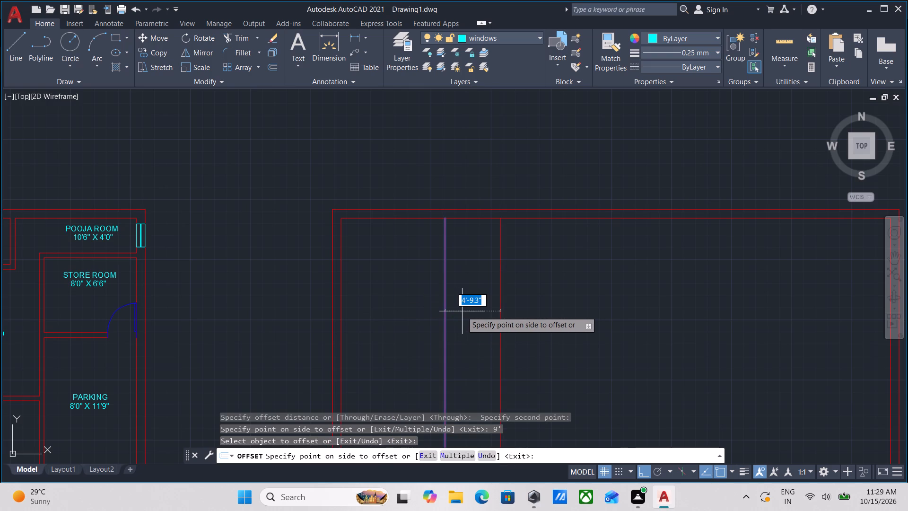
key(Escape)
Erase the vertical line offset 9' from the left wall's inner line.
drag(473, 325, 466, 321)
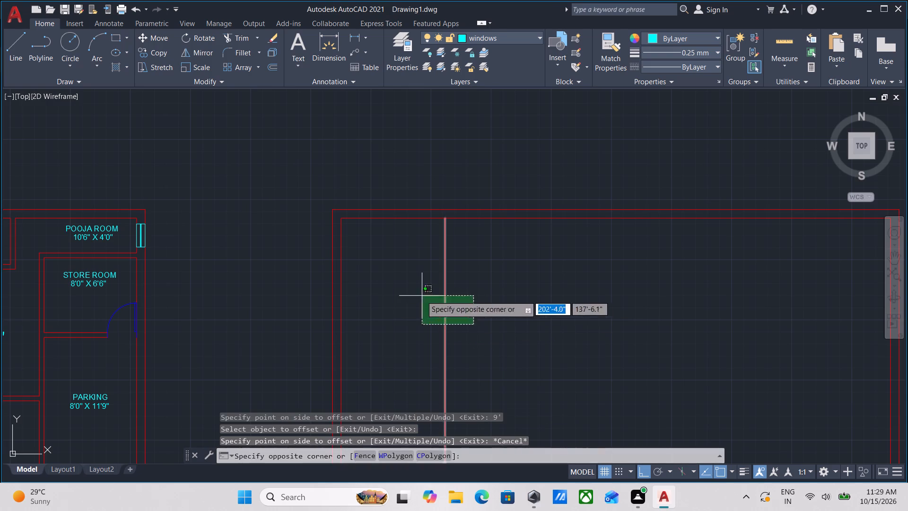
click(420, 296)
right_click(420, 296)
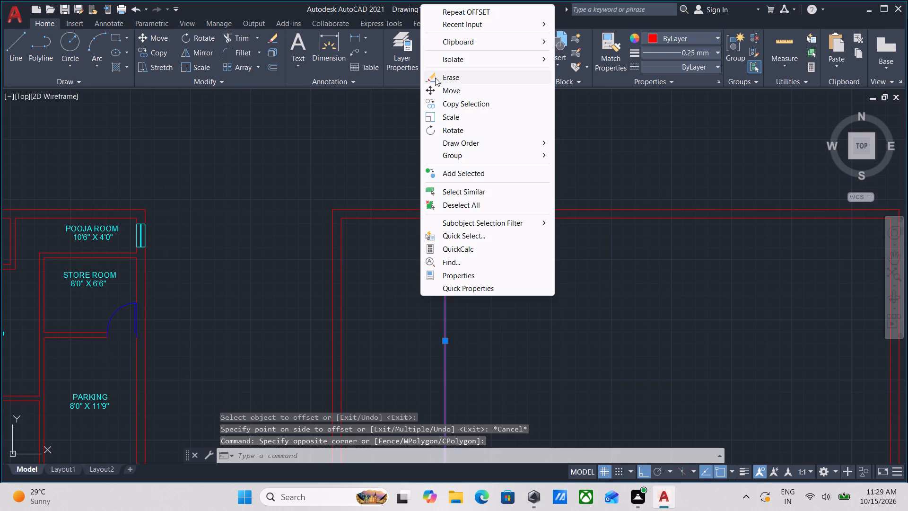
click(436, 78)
Offset the left wall's inner line 10' toward the inside of the outline to start the first partition.
scroll(403, 195, down, 1)
middle_drag(401, 194, 400, 95)
scroll(377, 170, up, 2)
click(368, 164)
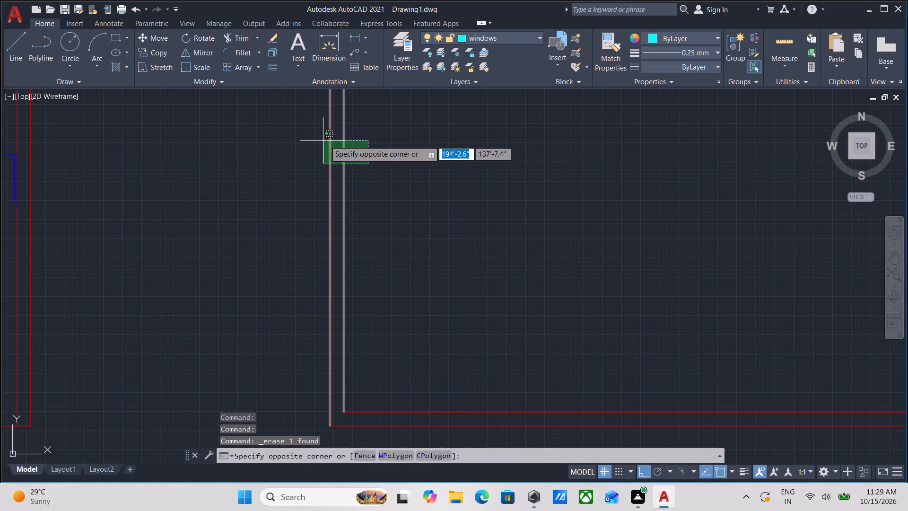
click(341, 147)
scroll(357, 137, down, 1)
middle_drag(357, 137, 266, 258)
middle_drag(275, 247, 283, 244)
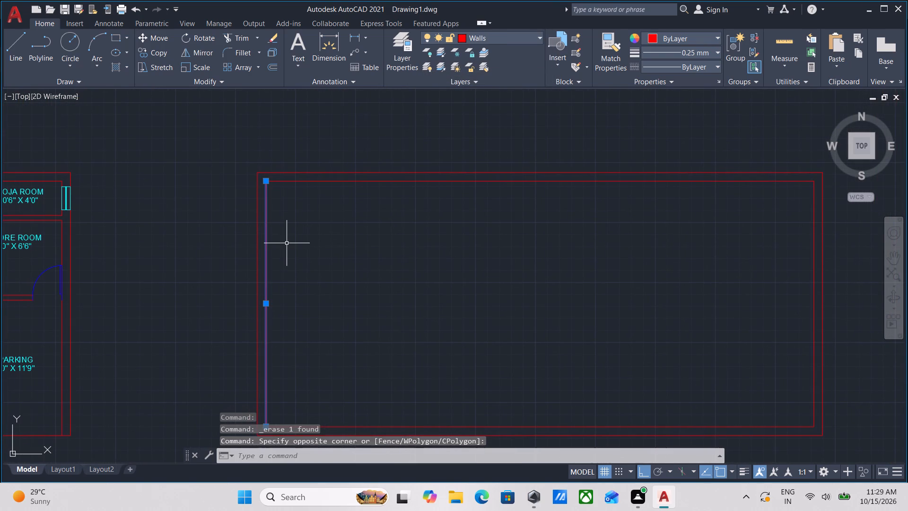
key(o)
key(Return)
click(267, 248)
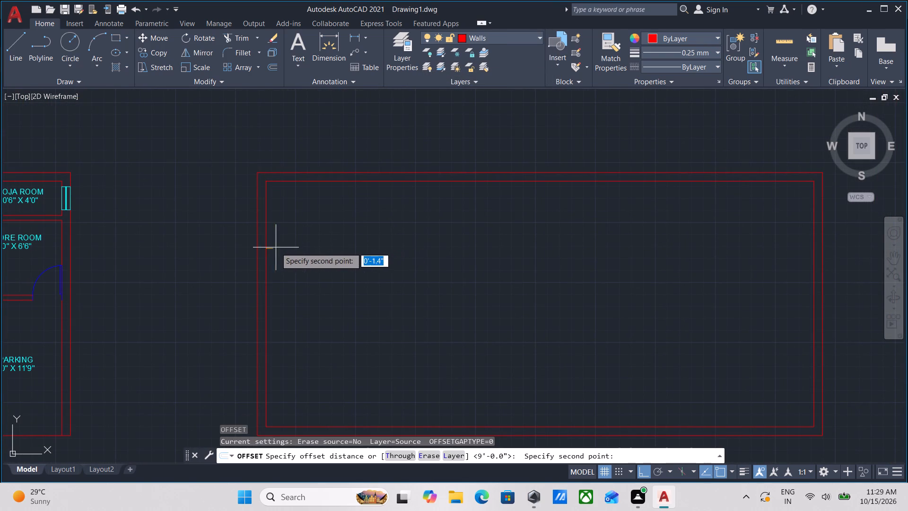
click(333, 244)
key(1)
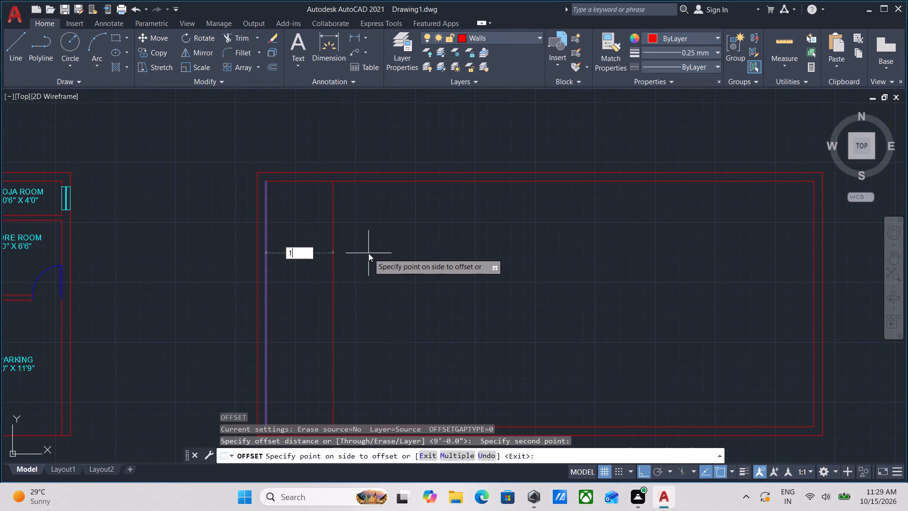
text(0')
key(Return)
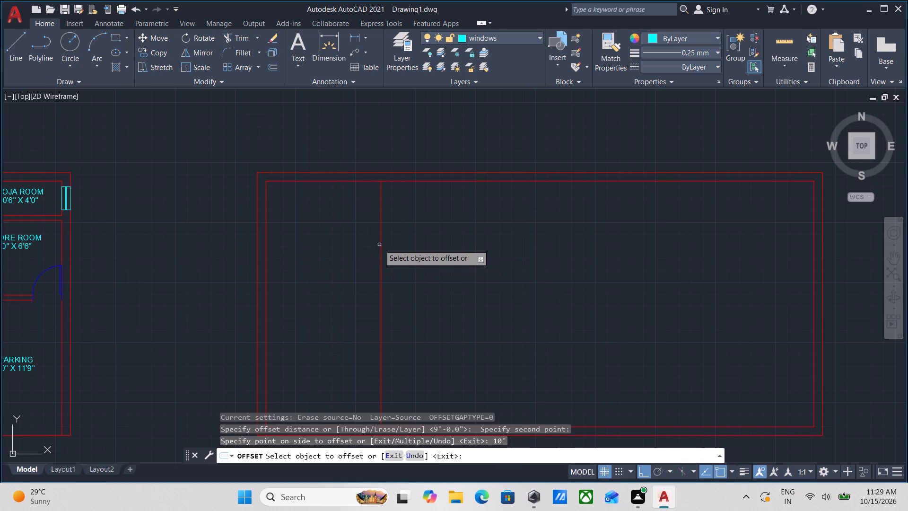
Offset the new vertical partition line 9" away from the left wall to give the partition its thickness.
click(380, 240)
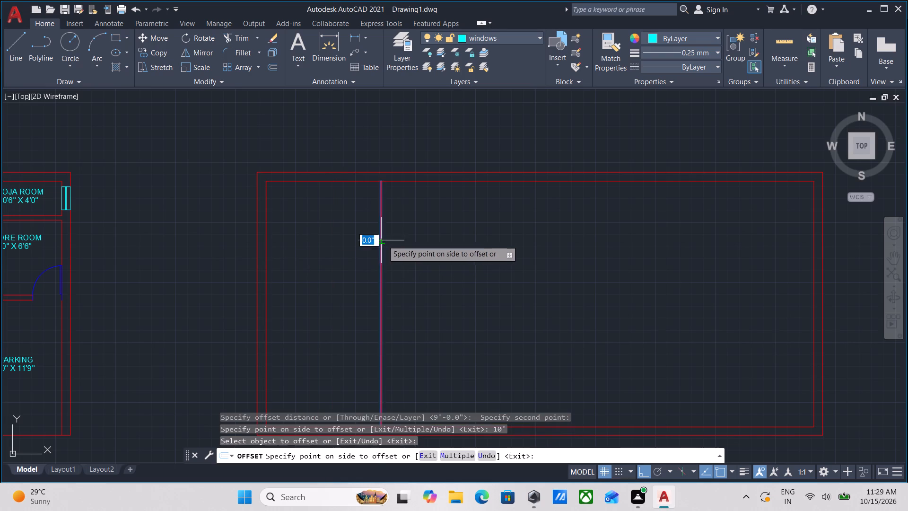
middle_drag(387, 240, 320, 256)
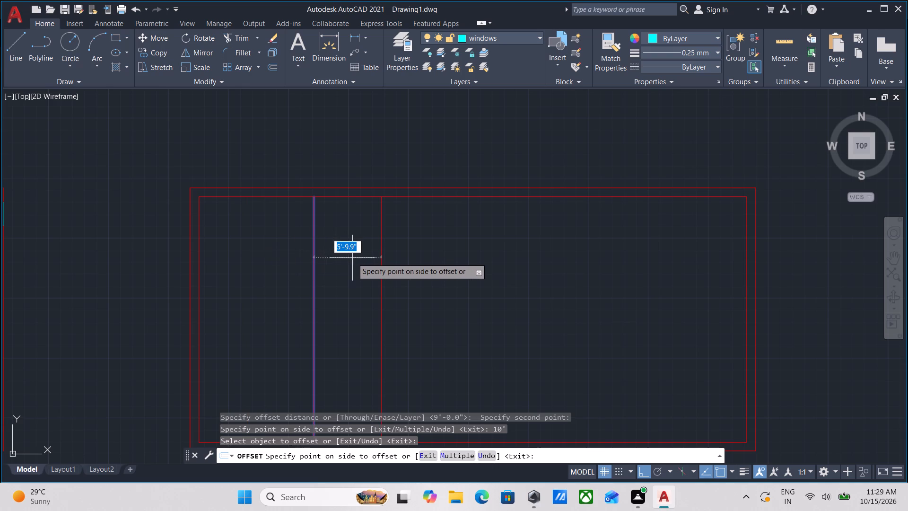
key(9)
key(Return)
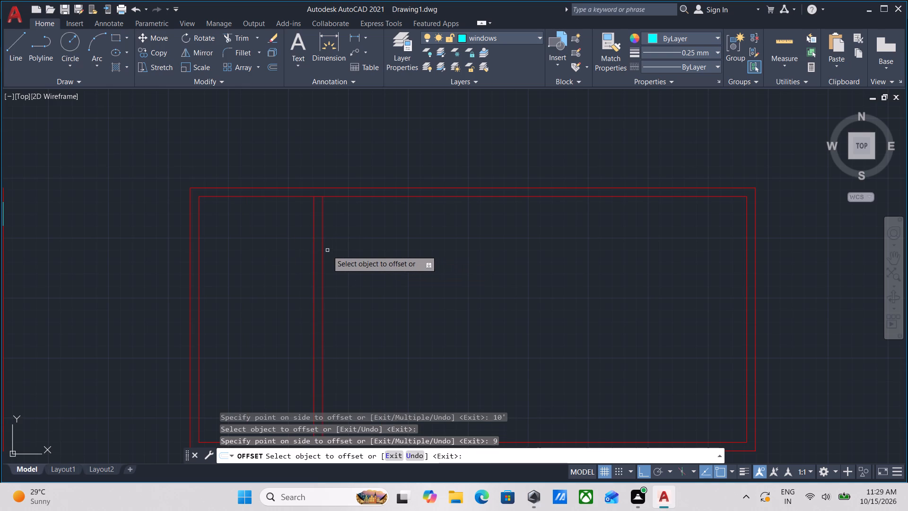
Offset the first partition's right-hand line 7' farther from the left wall to start a second partition.
click(323, 247)
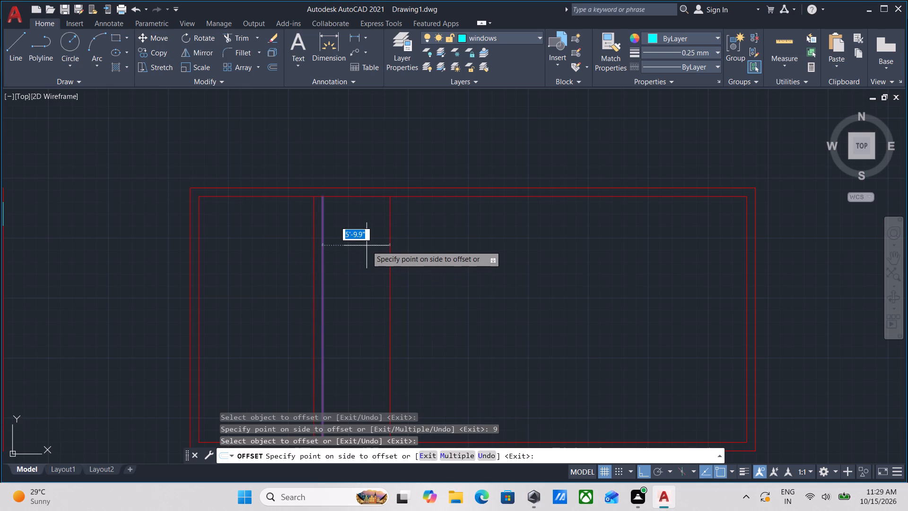
key(7)
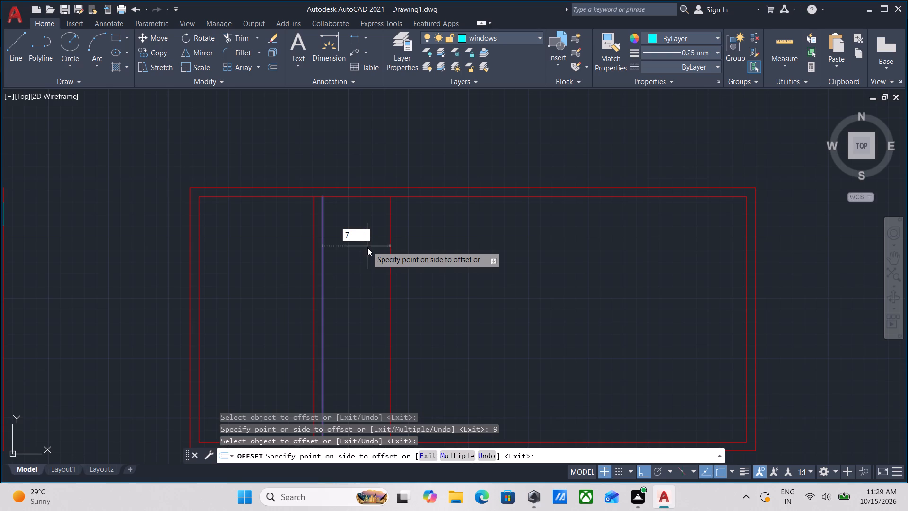
key(apostrophe)
key(Return)
Offset the second partition's line 9" away from the first partition to give it its thickness.
scroll(377, 247, down, 2)
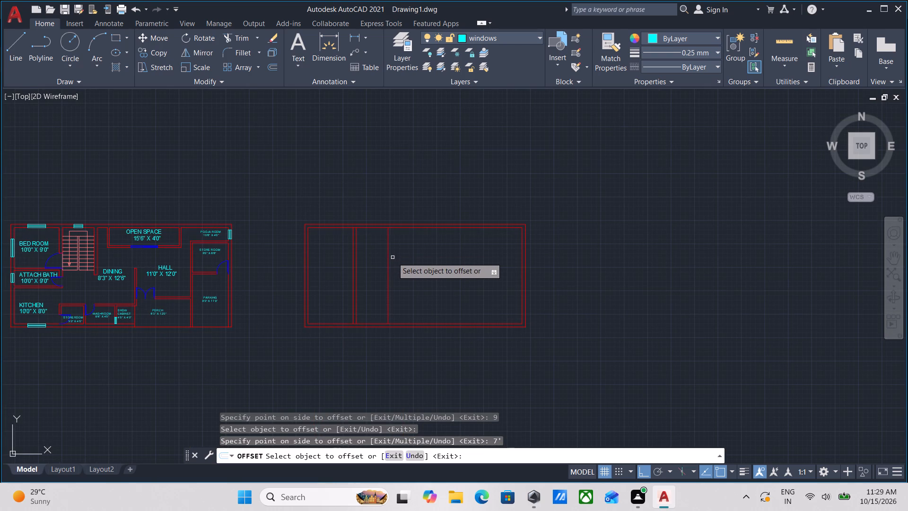
scroll(393, 257, up, 1)
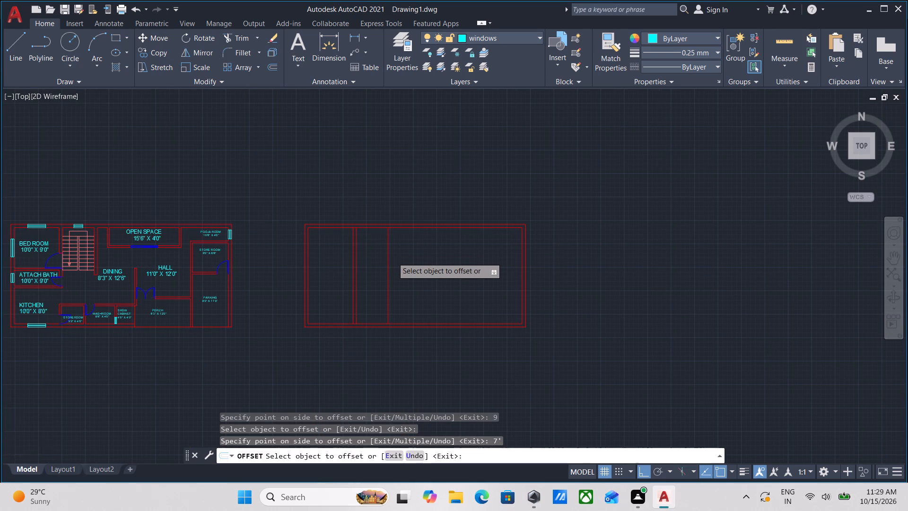
click(385, 254)
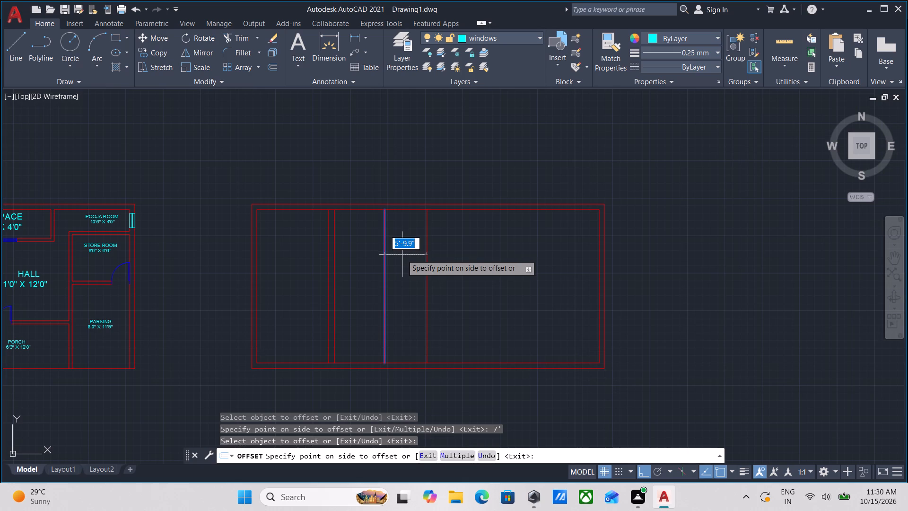
key(9)
key(Return)
Offset the left wall's inner line 3'6" toward the inside to start a thin partition within the leftmost bay.
middle_drag(306, 252, 322, 309)
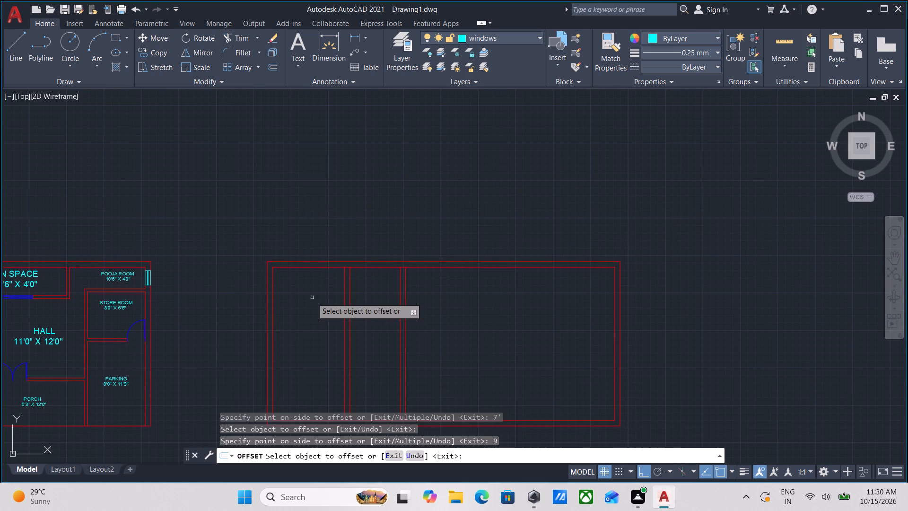
scroll(312, 298, up, 1)
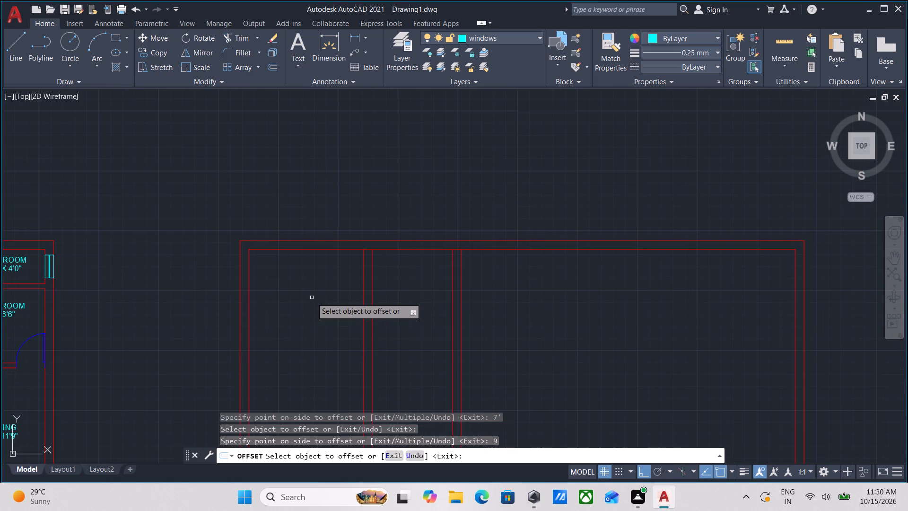
scroll(312, 298, up, 2)
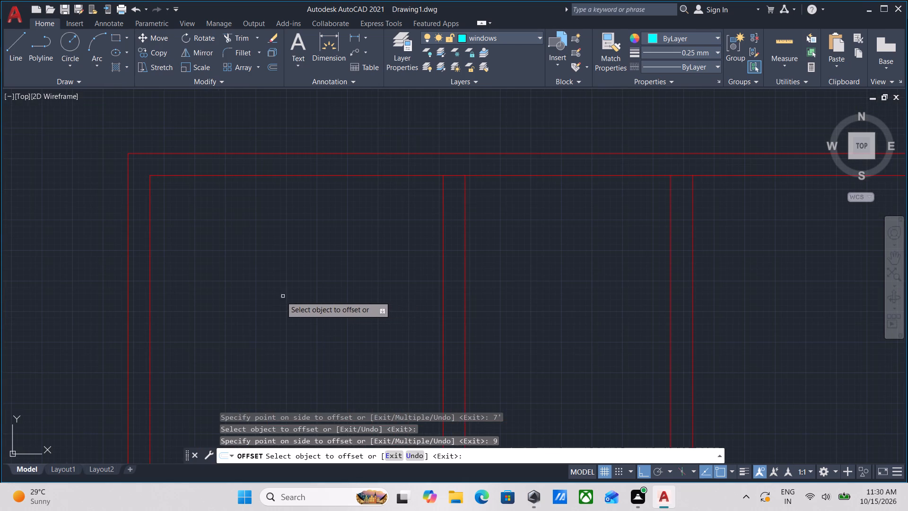
scroll(262, 276, up, 2)
scroll(262, 275, down, 2)
middle_drag(312, 280, 397, 285)
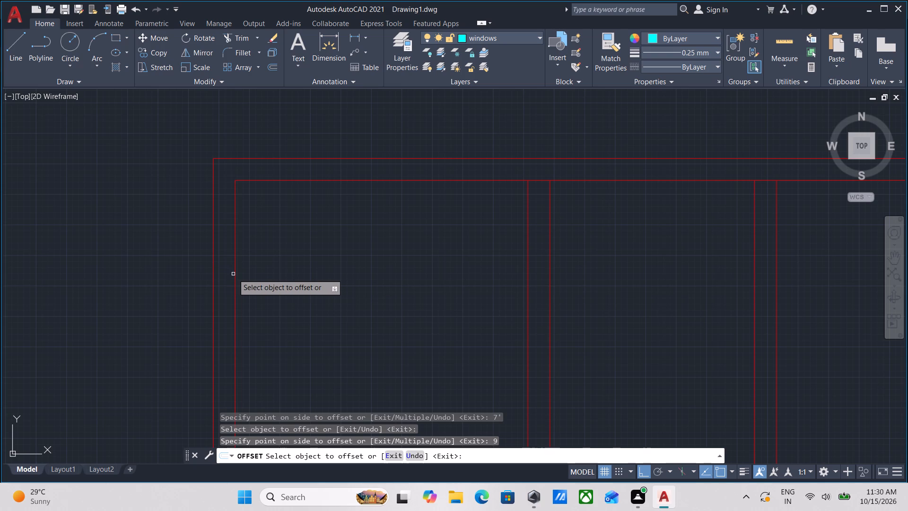
click(236, 274)
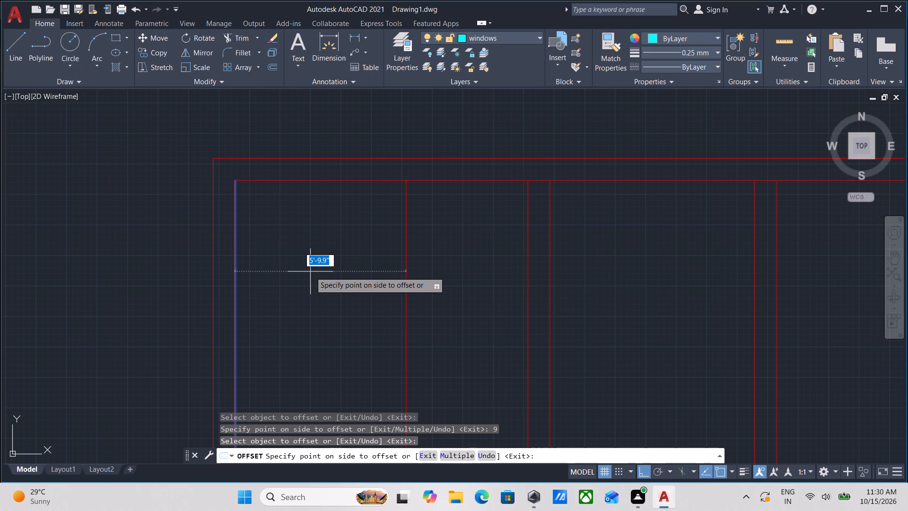
key(3)
key(apostrophe)
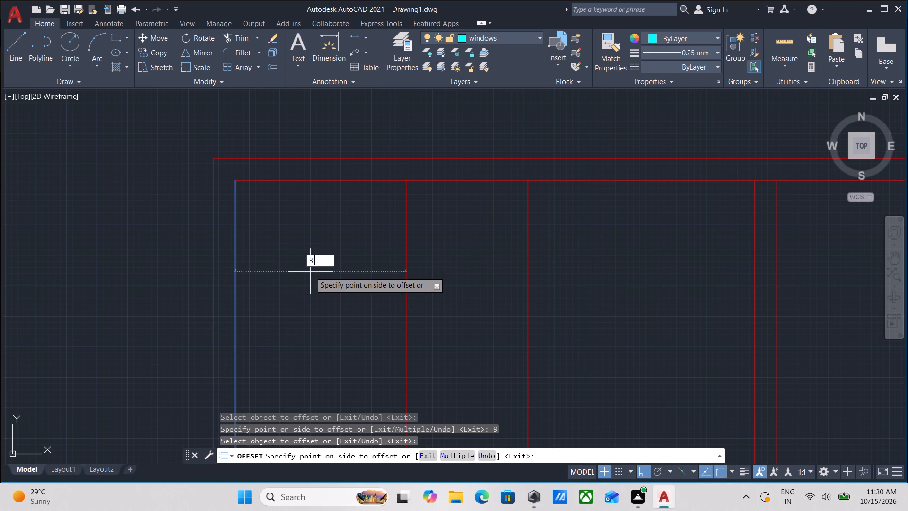
key(6)
key(Return)
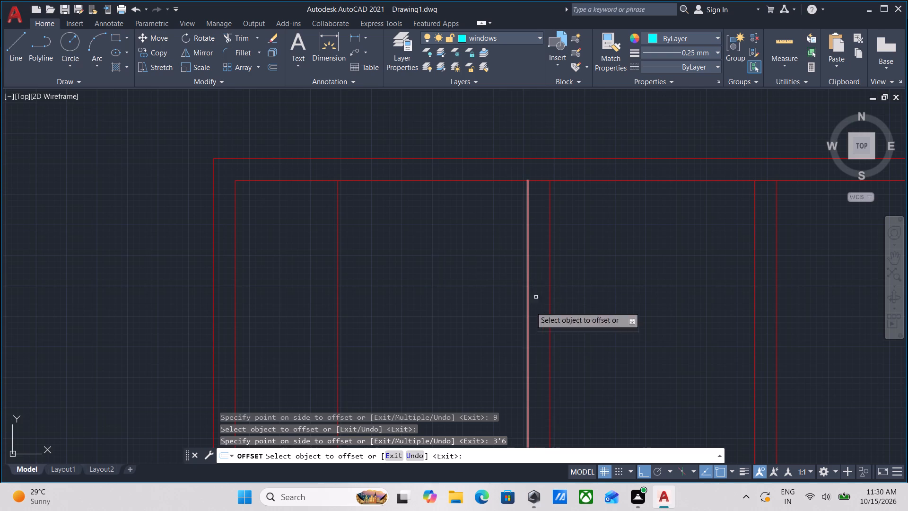
Offset the left-hand line of the first 9" partition 3'6" toward the left wall.
middle_drag(97, 308, 0, 295)
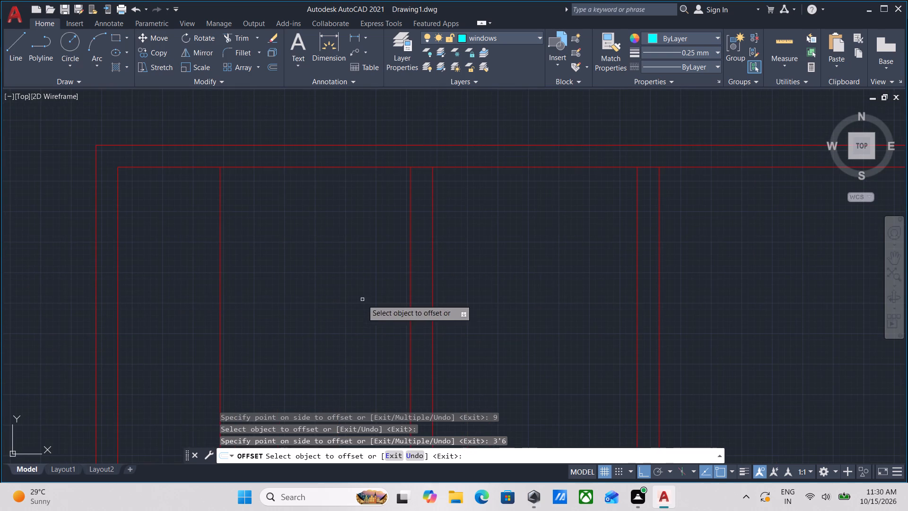
click(409, 279)
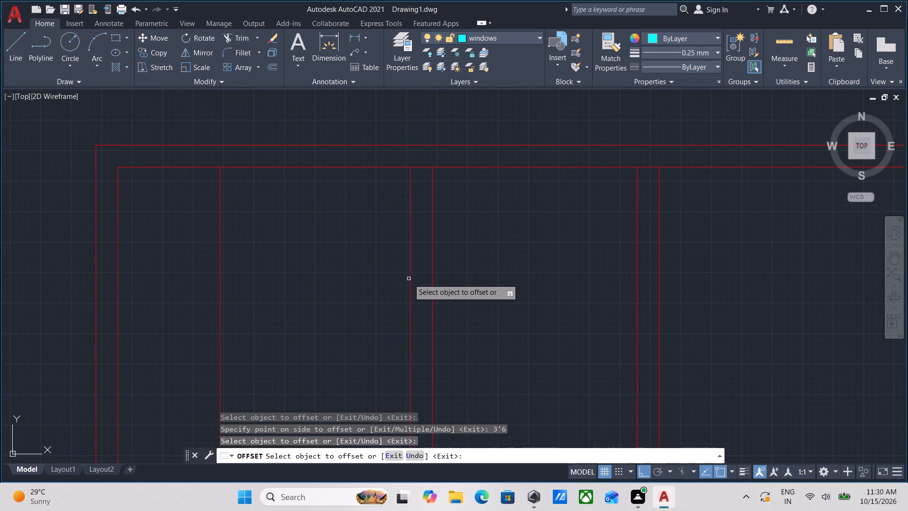
click(411, 280)
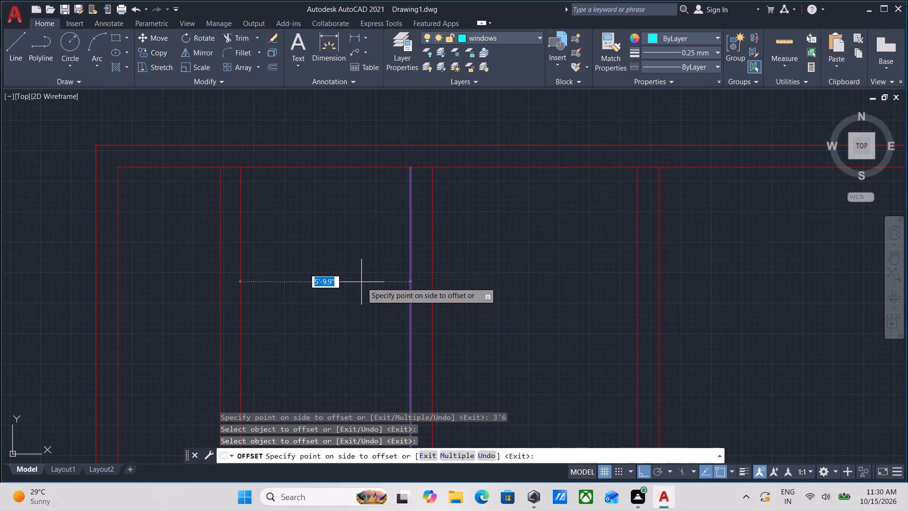
text(3')
key(6)
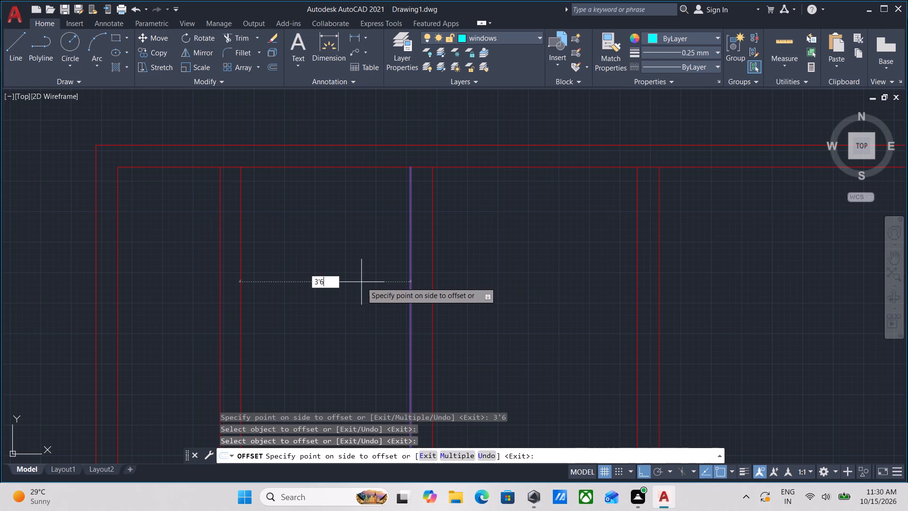
key(Return)
Offset each of the two new 3'6" lines 5" toward the other to give both thin partitions their thickness.
middle_drag(338, 272, 451, 264)
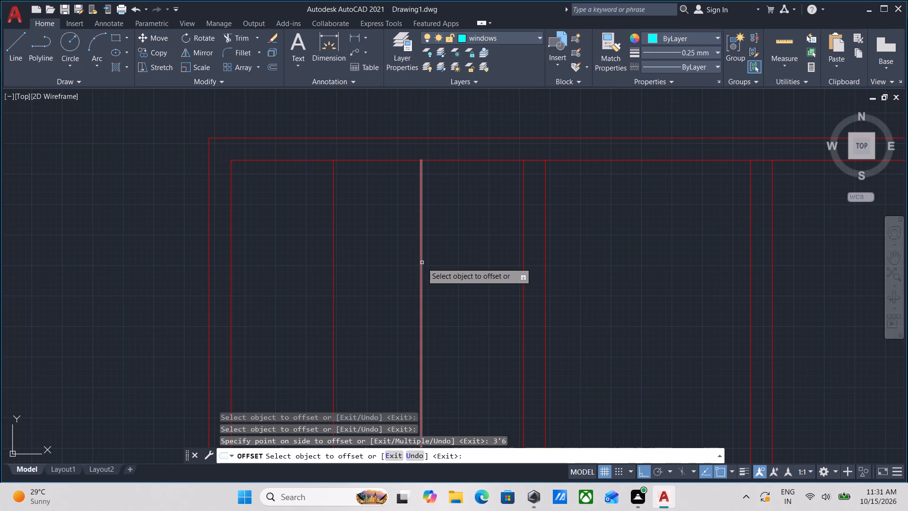
click(333, 264)
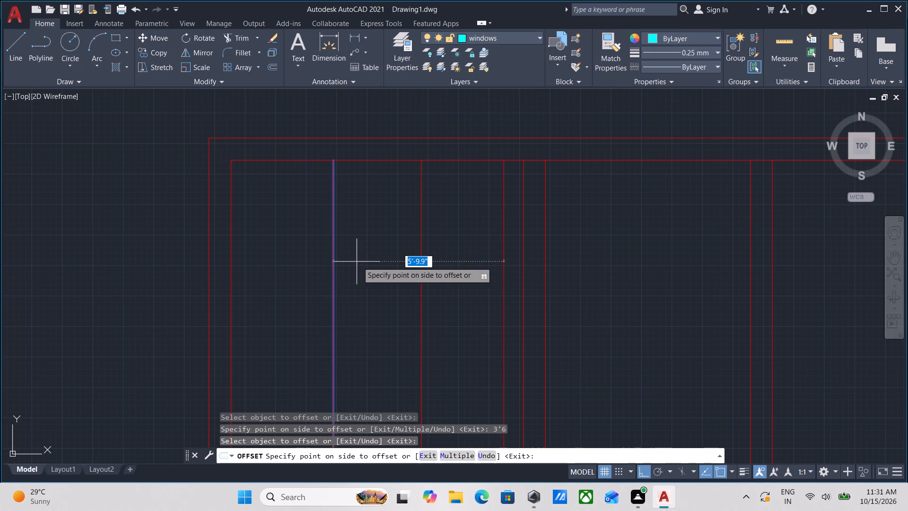
key(5)
key(Return)
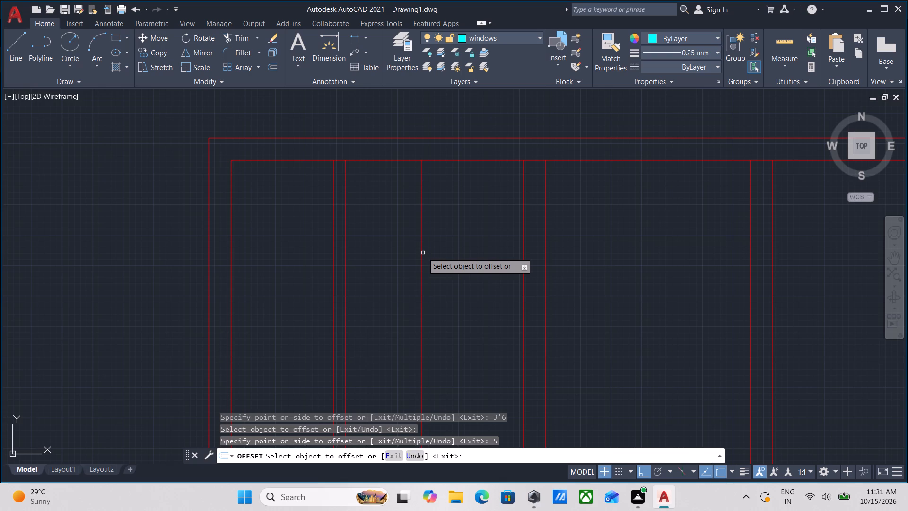
click(421, 253)
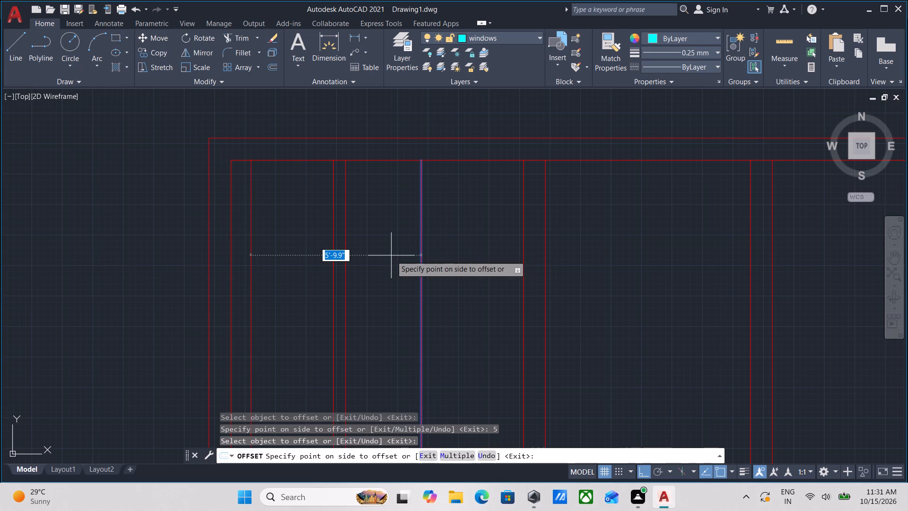
key(5)
key(Return)
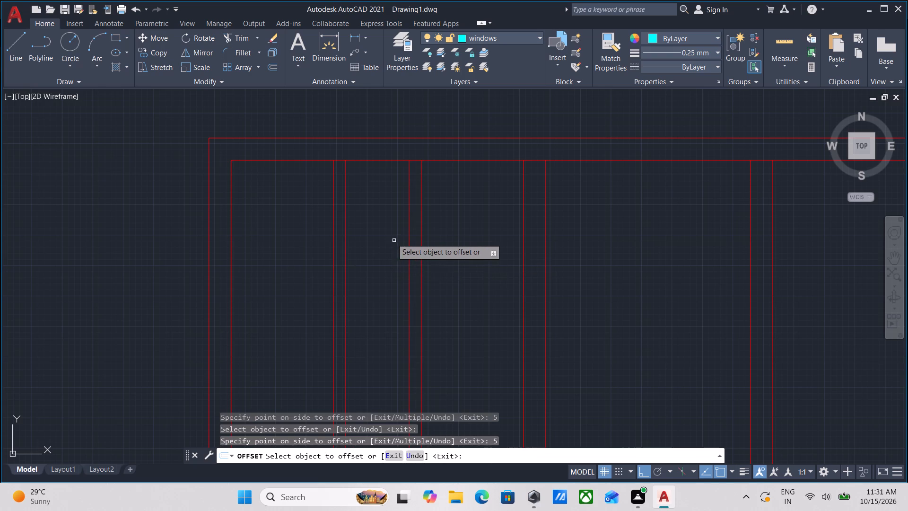
Trim the top wall's inner line between the two lines of the 5" partition nearest the left wall.
scroll(388, 236, down, 1)
middle_drag(386, 237, 383, 260)
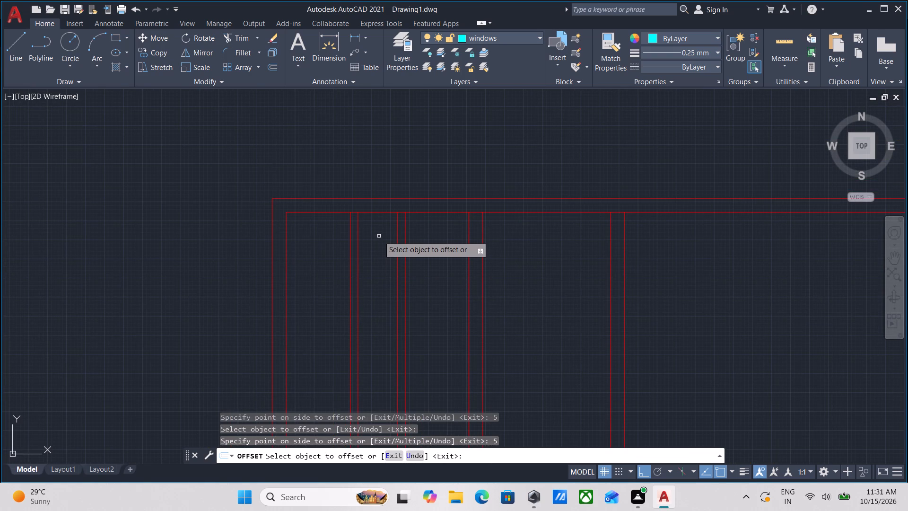
key(Escape)
scroll(379, 236, up, 2)
middle_drag(377, 236, 393, 274)
text(TR)
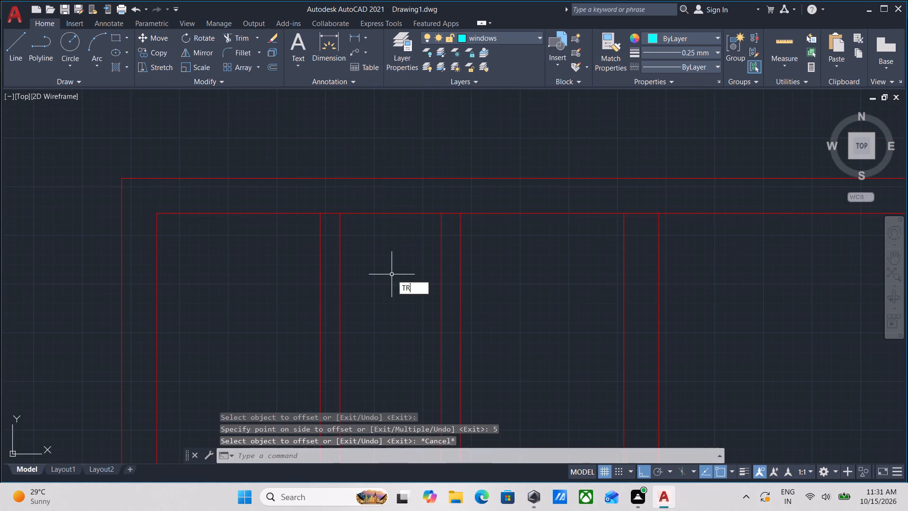
key(Return)
scroll(343, 219, up, 3)
click(299, 223)
click(285, 163)
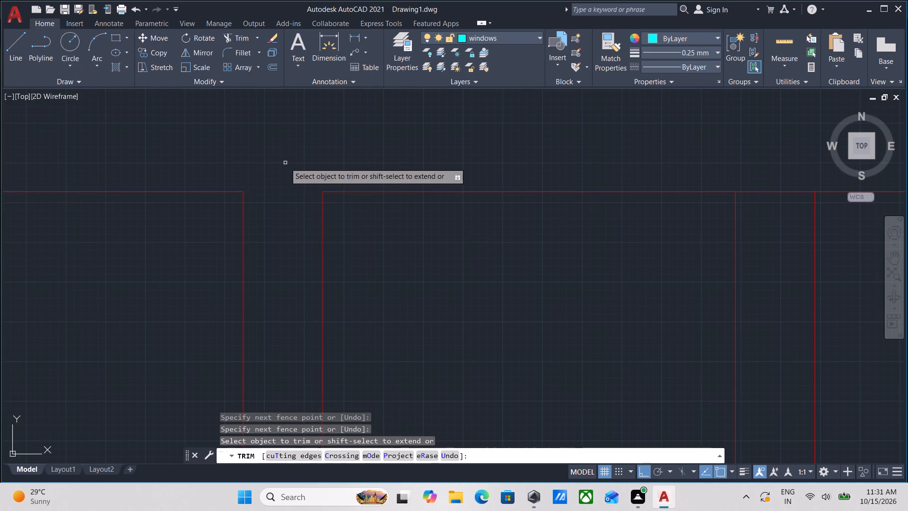
scroll(287, 169, down, 3)
key(Escape)
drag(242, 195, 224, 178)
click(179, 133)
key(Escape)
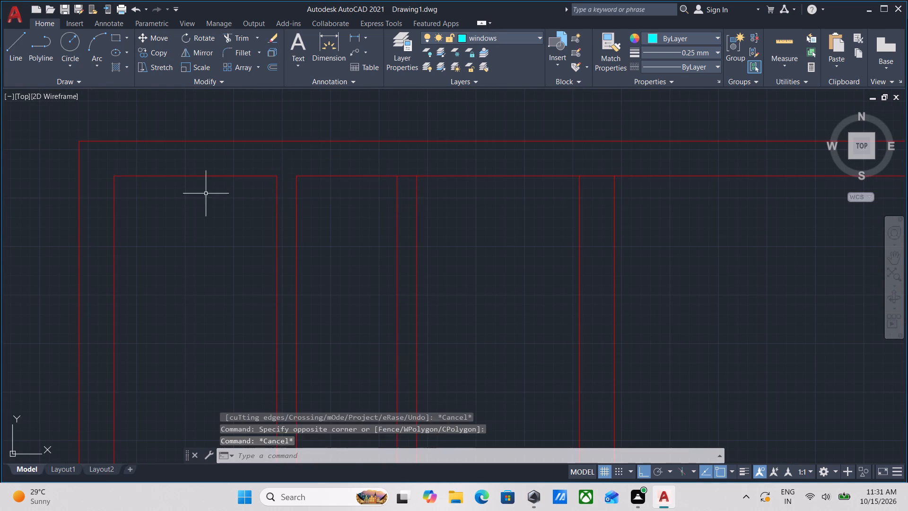
Offset the top wall's inner line segment in the leftmost room 6'6" downward to start a cross partition.
drag(206, 194, 199, 179)
click(191, 159)
key(o)
key(Return)
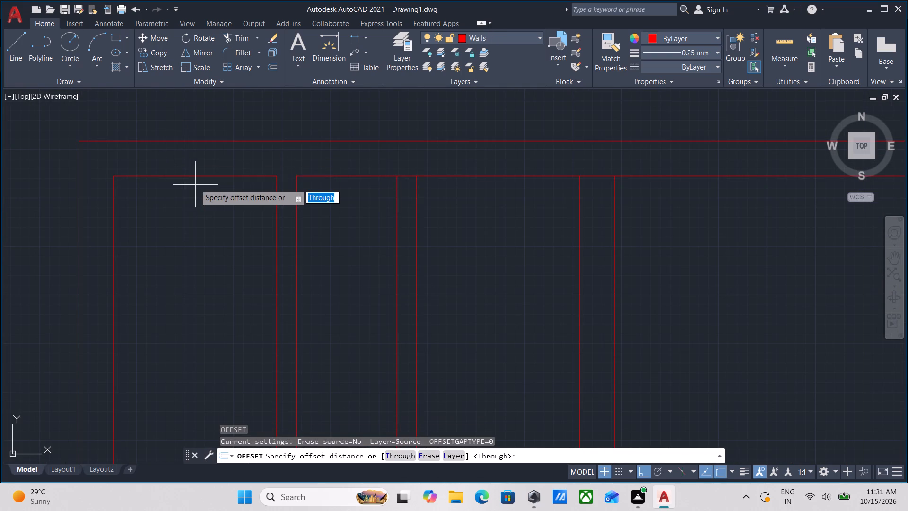
click(196, 174)
drag(197, 245, 197, 225)
scroll(195, 235, down, 1)
middle_drag(195, 233, 236, 137)
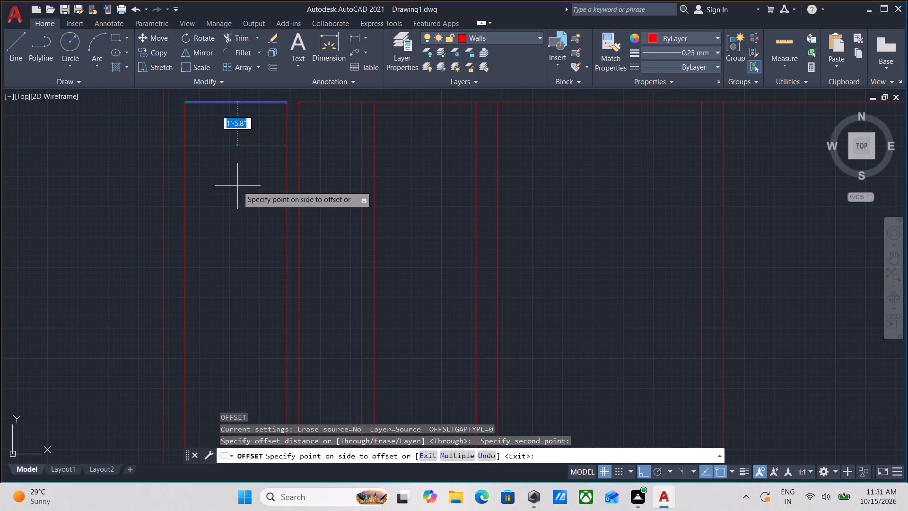
key(6)
key(apostrophe)
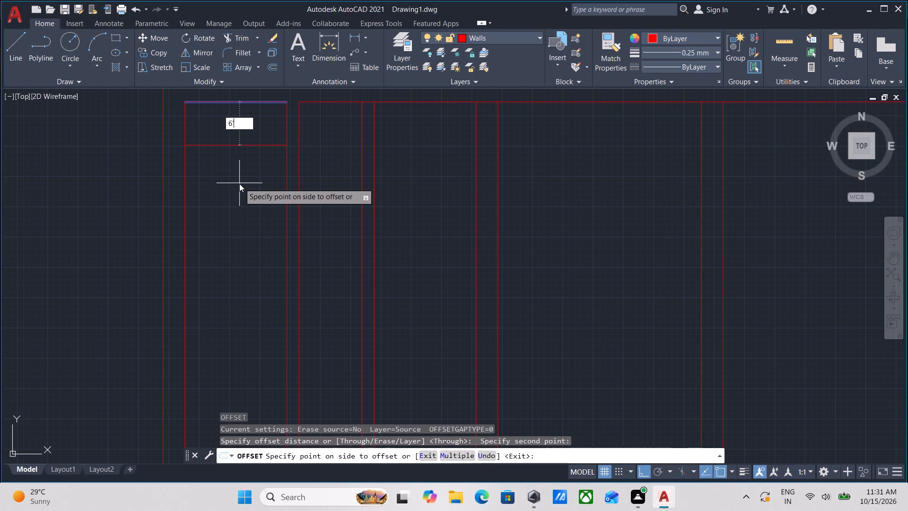
key(6)
key(Return)
Offset the new horizontal line in the leftmost room 5" downward to give the cross partition its thickness.
middle_drag(253, 211, 271, 181)
click(259, 261)
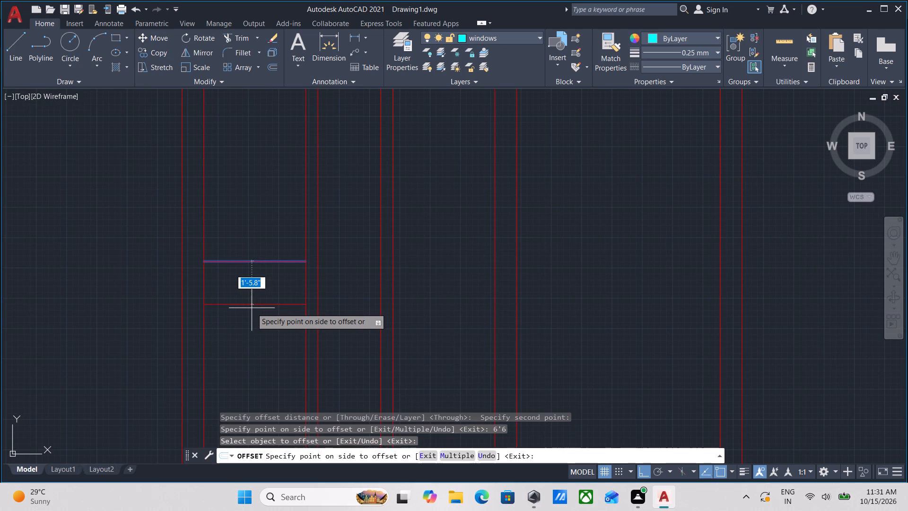
key(5)
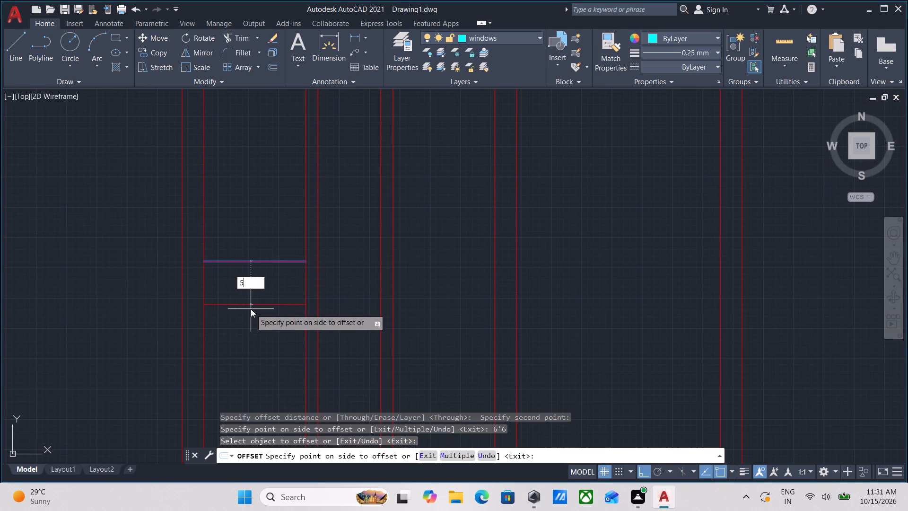
key(Return)
Trim the top wall's inner line between the two lines of the second 5" partition.
scroll(276, 291, down, 1)
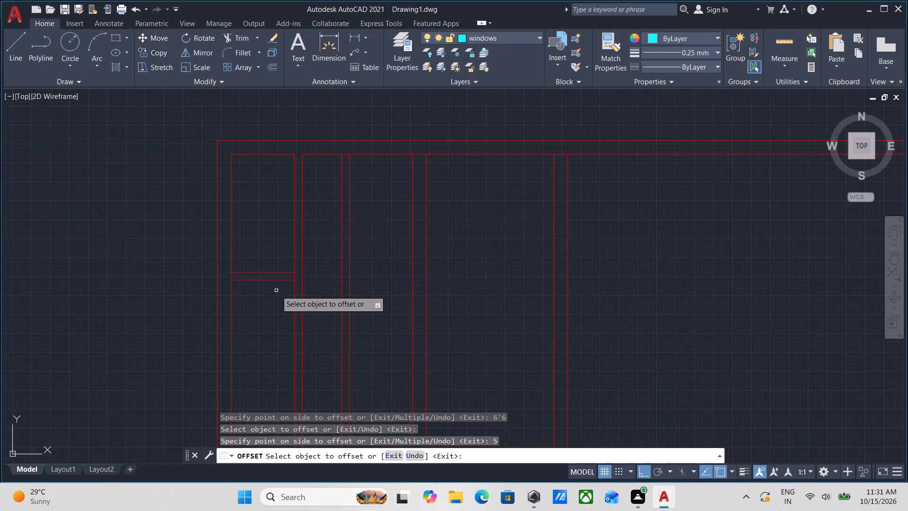
middle_drag(368, 193, 281, 240)
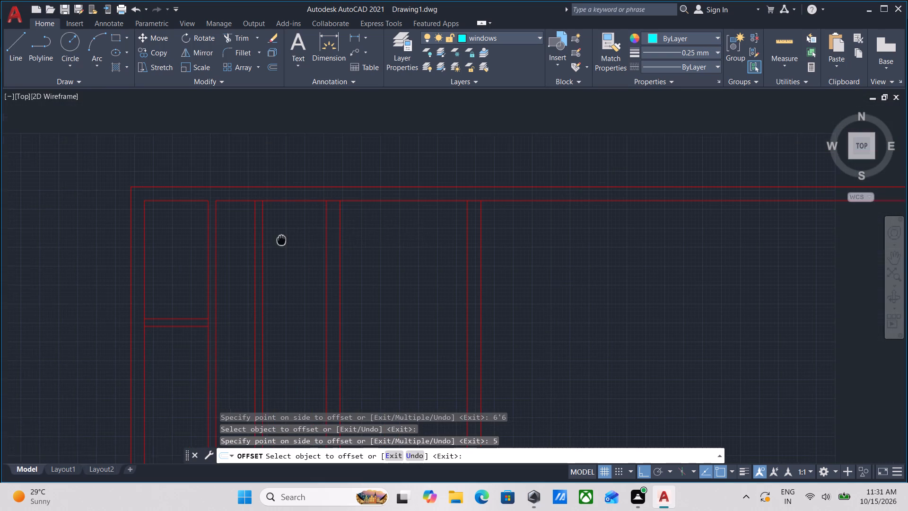
middle_drag(281, 240, 280, 241)
scroll(275, 216, up, 2)
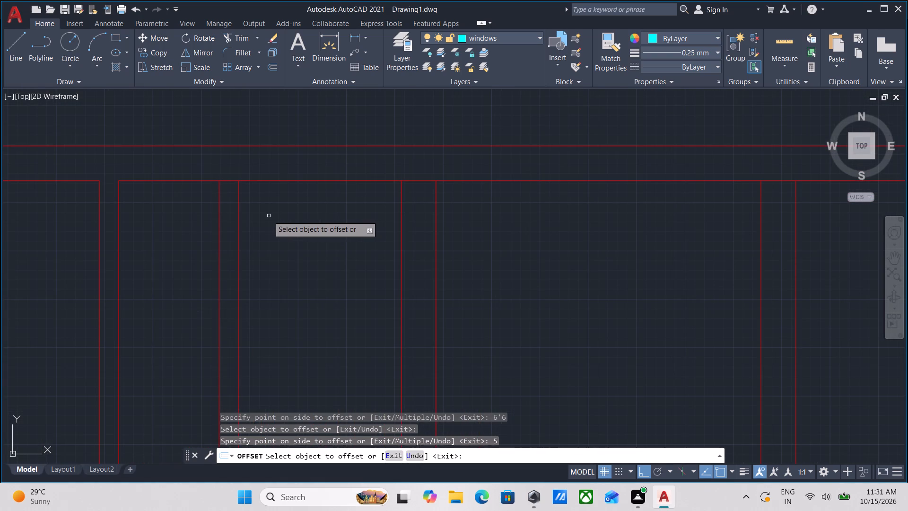
key(Escape)
key(t)
key(r)
key(Return)
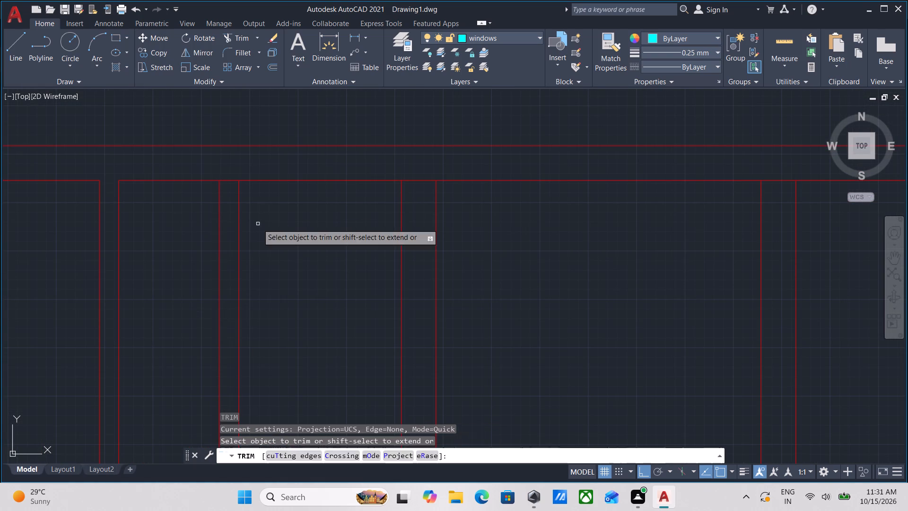
scroll(226, 184, up, 2)
click(231, 188)
click(233, 139)
Trim the top wall's inner line between the two lines of the first 9" partition.
scroll(336, 229, down, 1)
middle_drag(329, 227, 199, 230)
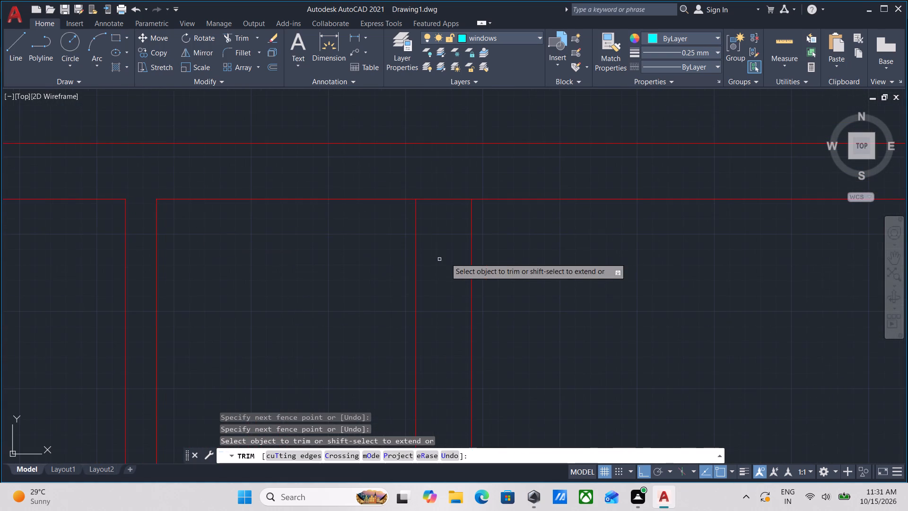
click(440, 227)
click(435, 182)
key(Escape)
Offset the top wall's inner line segment in the third room, left of the first 9" partition, 5' downward.
drag(369, 228, 369, 219)
click(328, 169)
key(o)
key(Return)
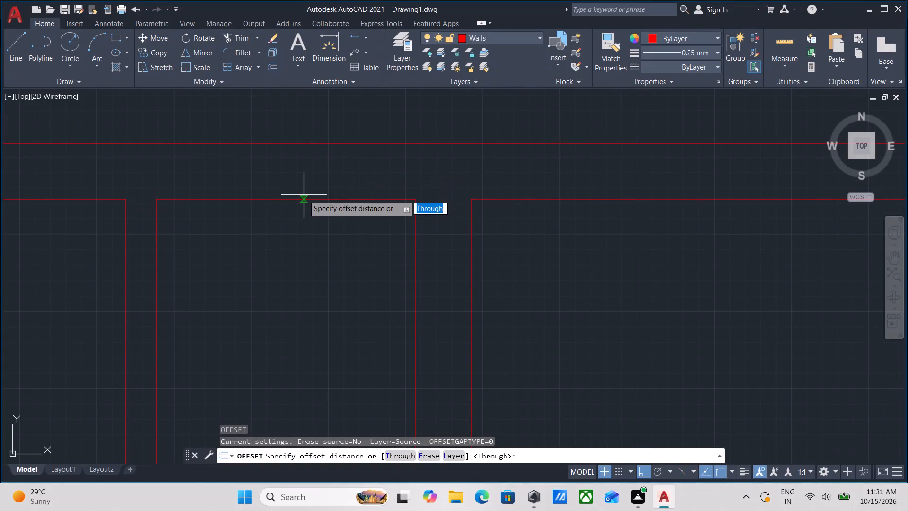
click(285, 202)
drag(288, 277, 287, 266)
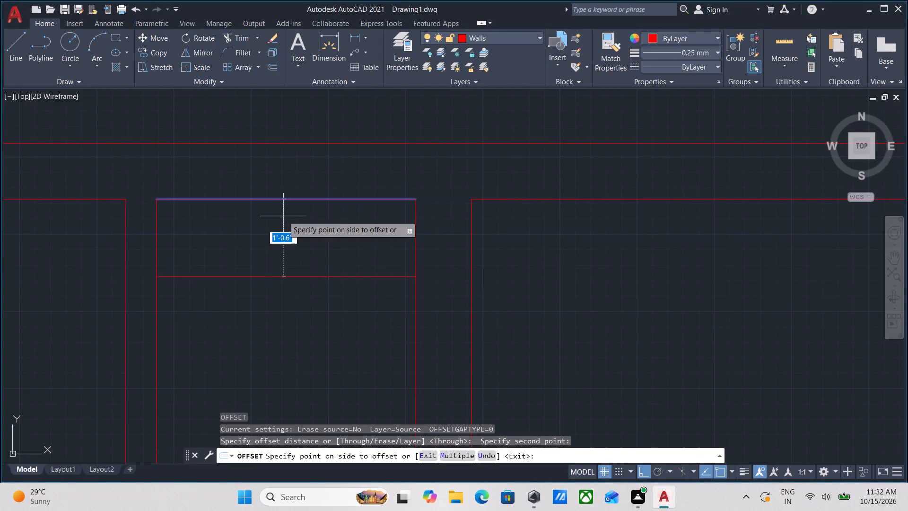
middle_drag(280, 285, 316, 181)
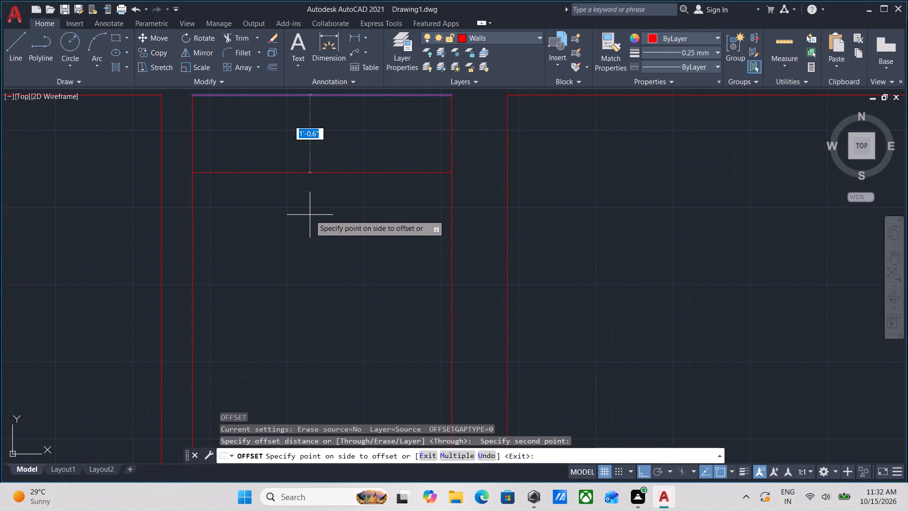
key(5)
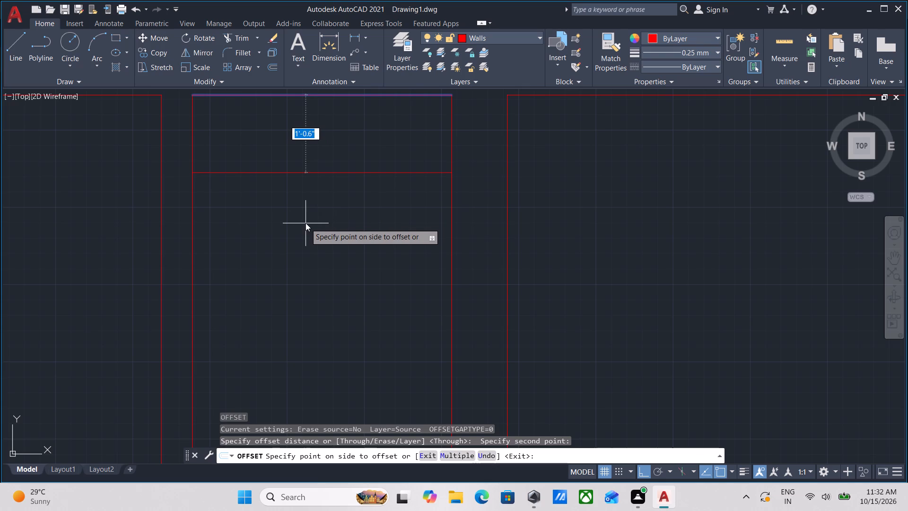
key(apostrophe)
key(Return)
Offset the new horizontal line in the third room 5" downward to give that cross partition its thickness.
scroll(331, 238, down, 2)
middle_drag(331, 238, 374, 166)
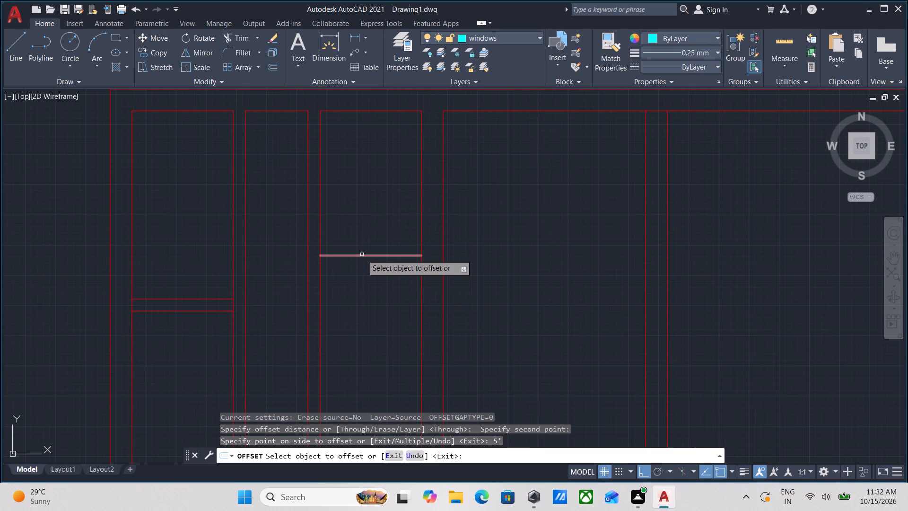
click(364, 255)
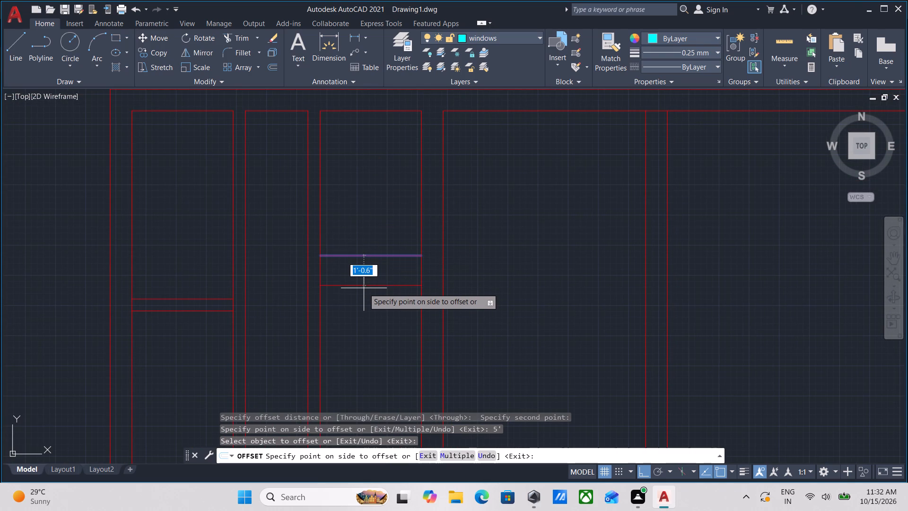
key(5)
key(Return)
scroll(364, 288, down, 1)
middle_drag(364, 287, 399, 241)
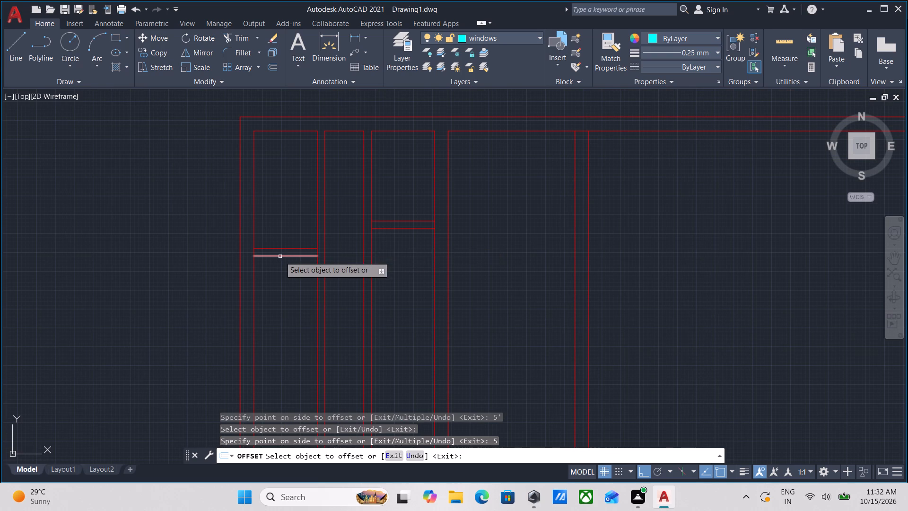
scroll(275, 253, up, 2)
scroll(325, 237, down, 1)
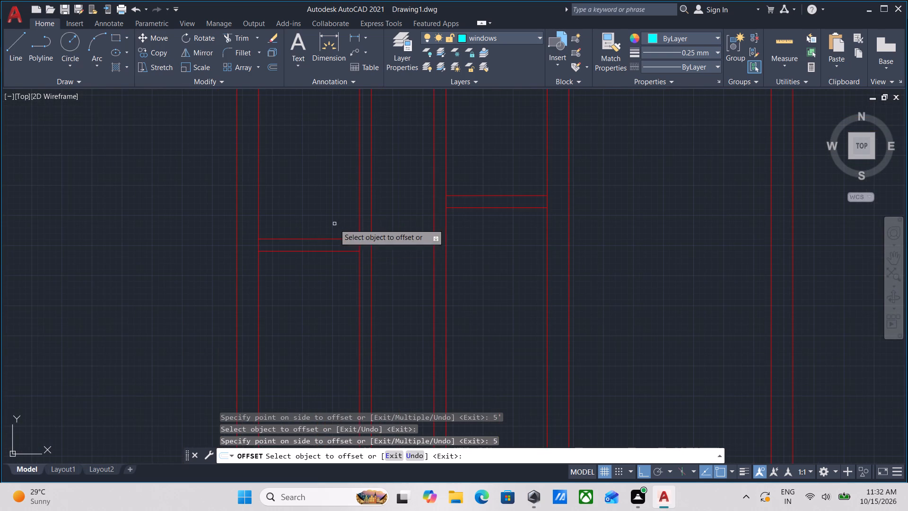
key(Escape)
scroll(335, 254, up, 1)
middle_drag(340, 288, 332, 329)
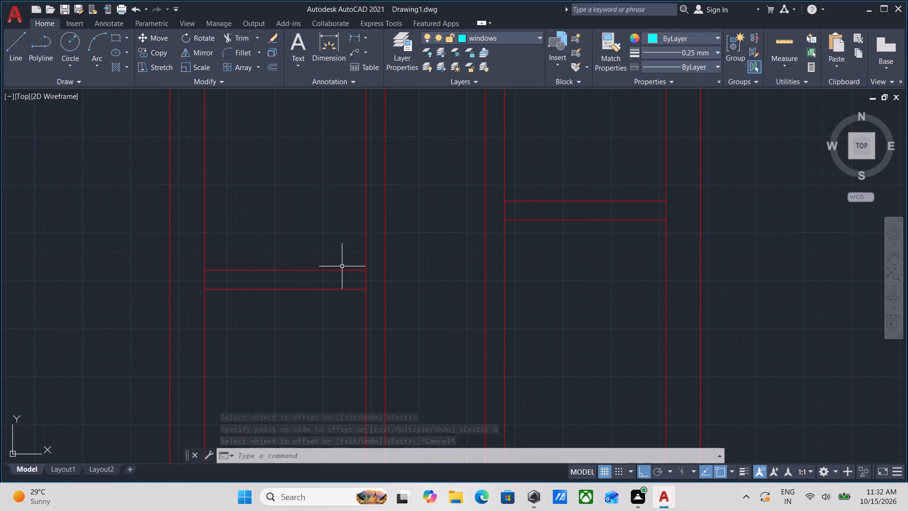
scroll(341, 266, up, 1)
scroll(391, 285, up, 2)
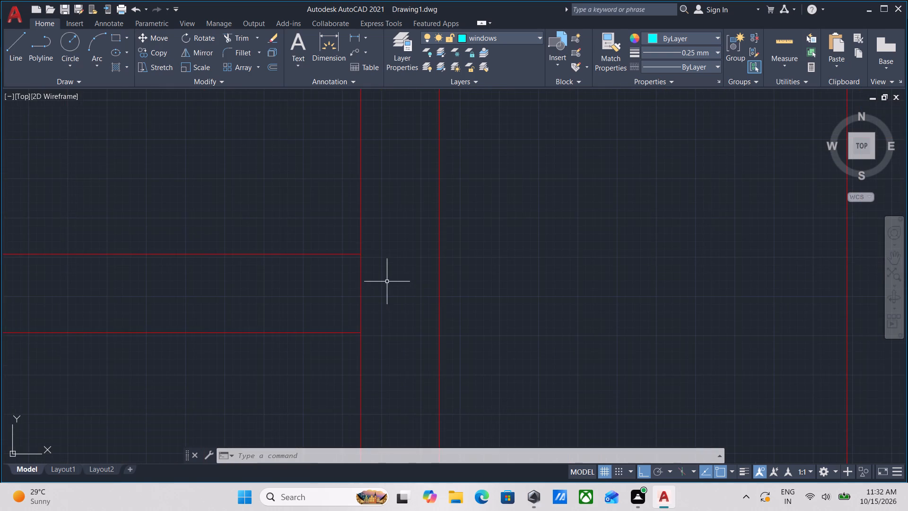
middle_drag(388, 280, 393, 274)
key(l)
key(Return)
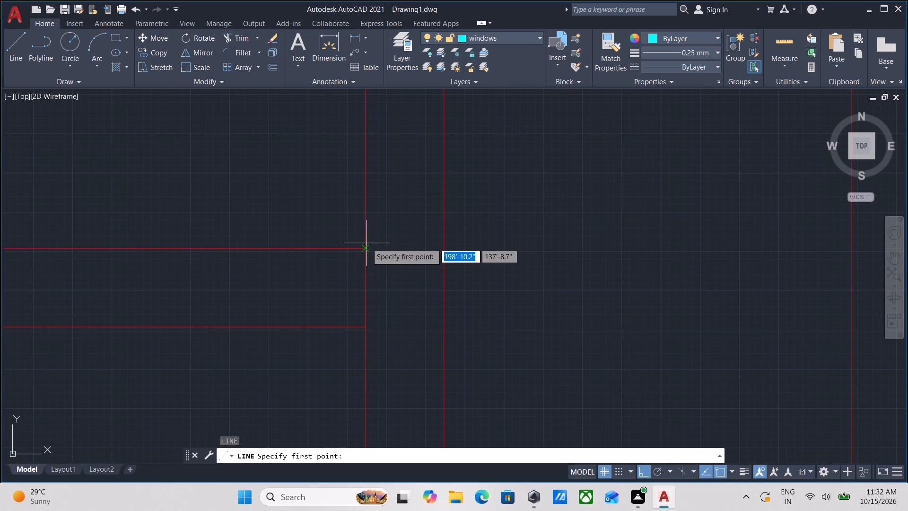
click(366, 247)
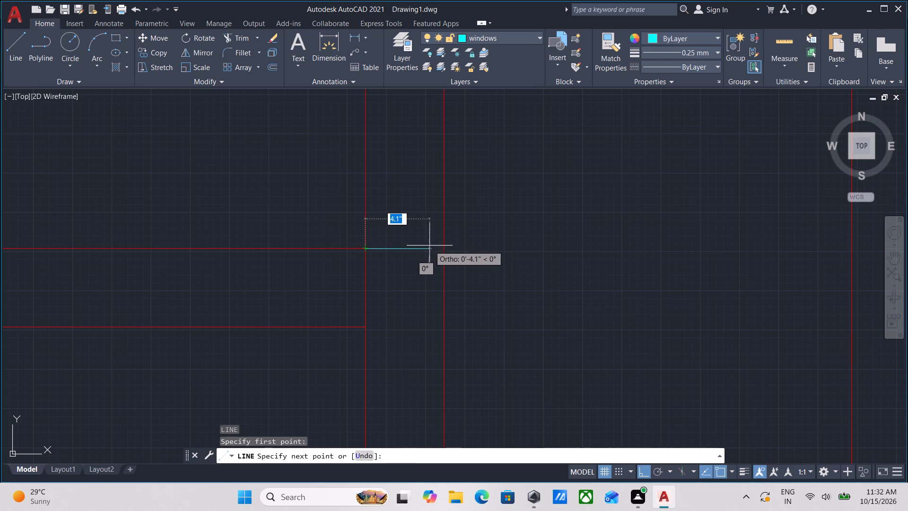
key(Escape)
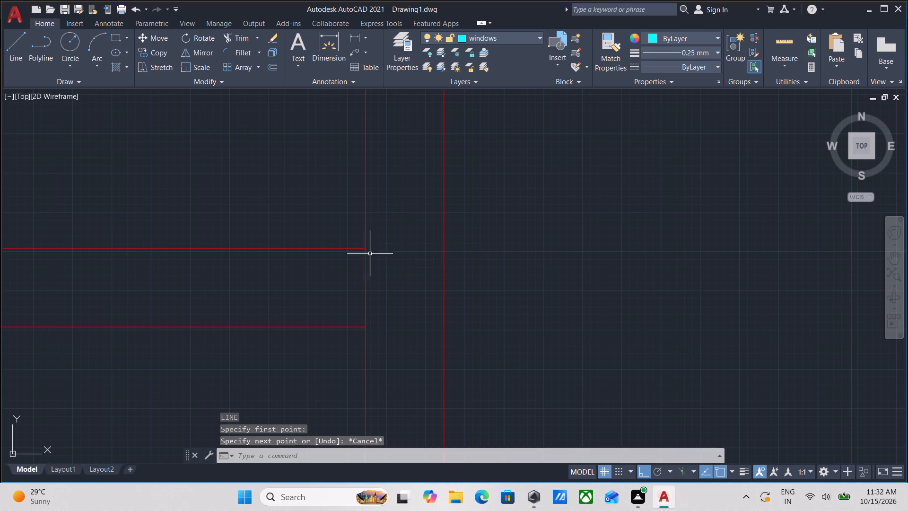
Make Walls the current layer and draw a line continuing the leftmost room's upper cross-partition line across the first 5" vertical partition.
middle_drag(346, 263, 365, 284)
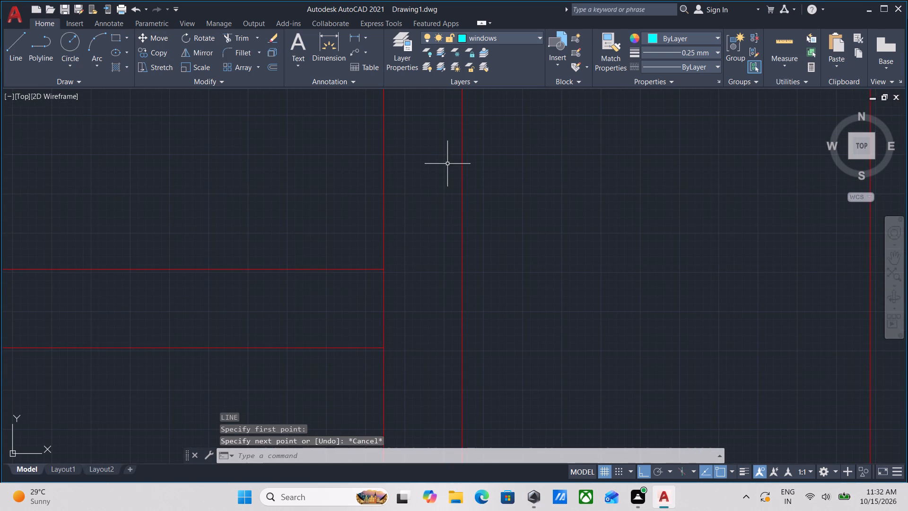
scroll(411, 231, down, 1)
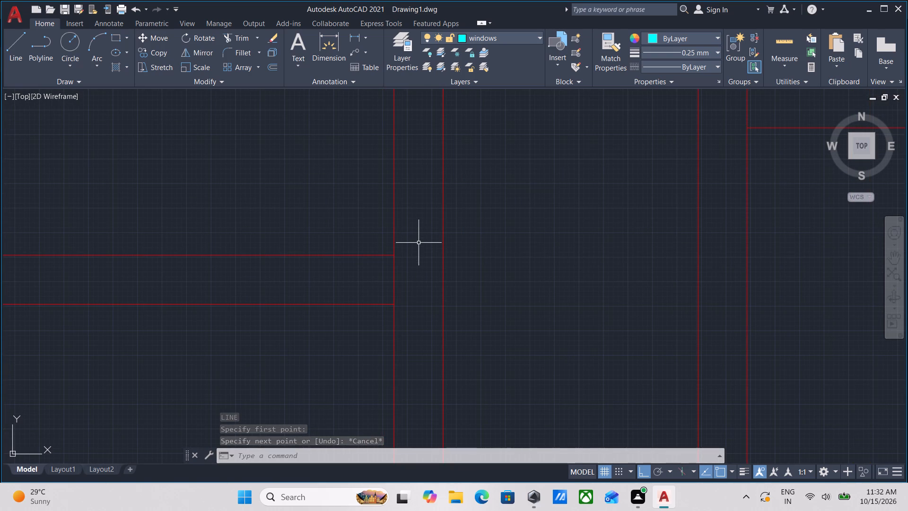
click(499, 39)
click(486, 89)
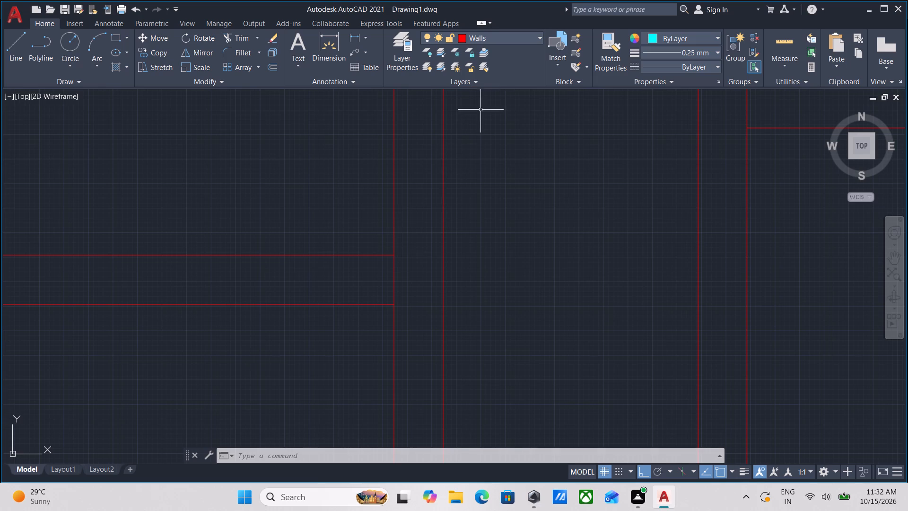
key(l)
key(Return)
click(395, 255)
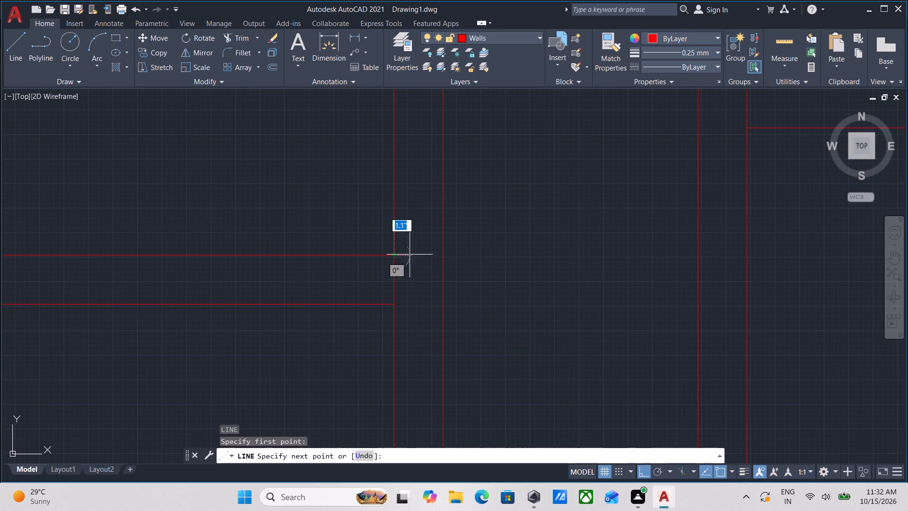
click(445, 255)
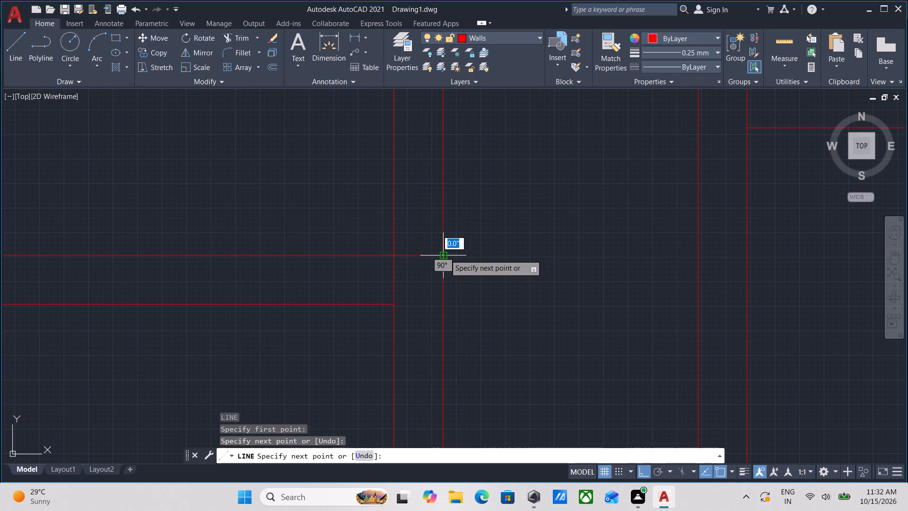
key(Escape)
Trim the first 5" vertical partition's left line between the two lines of the leftmost room's cross partition.
scroll(445, 255, down, 3)
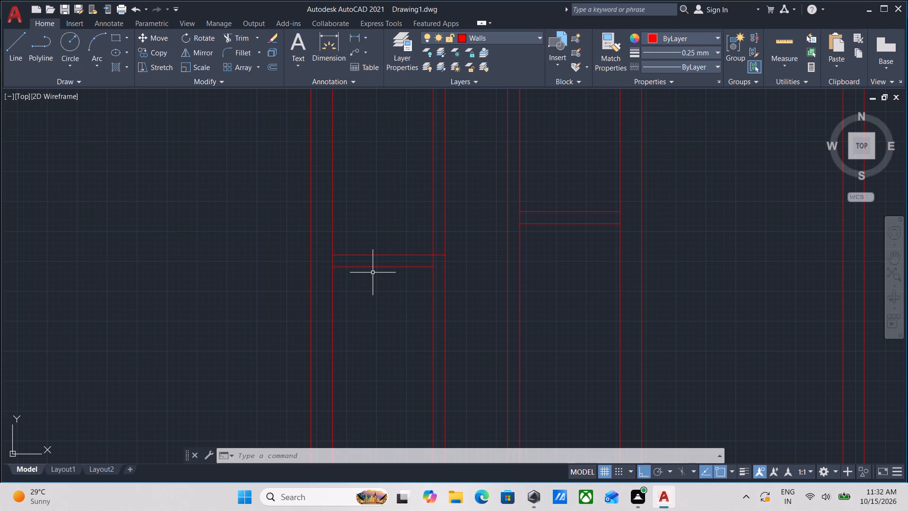
scroll(394, 250, up, 2)
middle_click(411, 233)
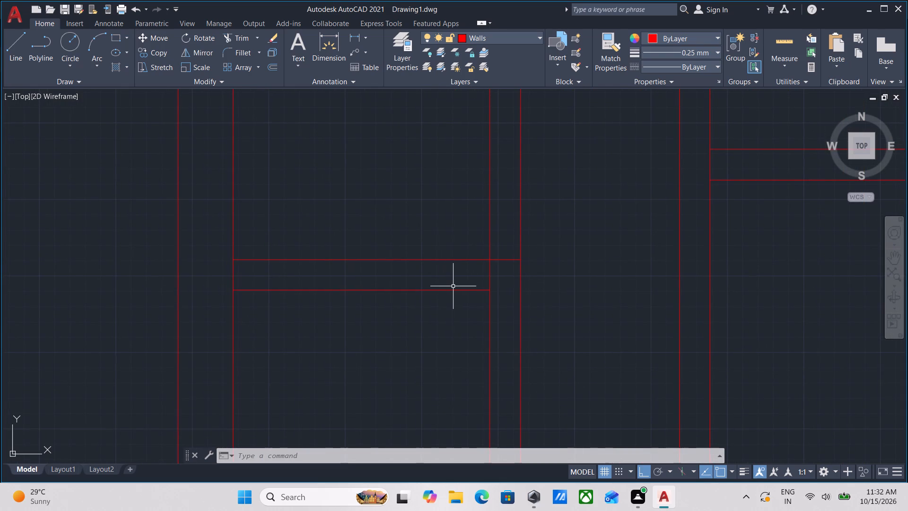
text(TR)
key(Return)
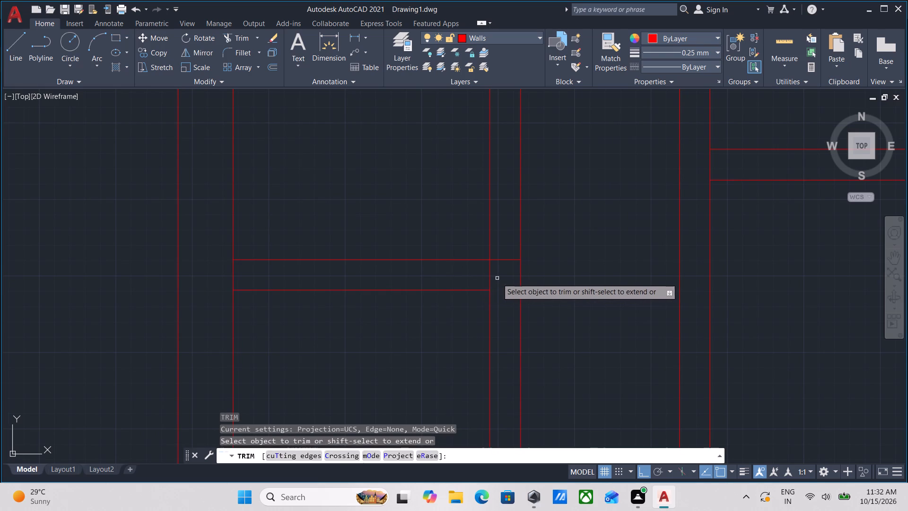
click(498, 278)
click(441, 274)
key(Escape)
Offset the lower line of the leftmost room's cross partition 6' downward to start a second cross partition.
drag(439, 311, 415, 296)
click(393, 282)
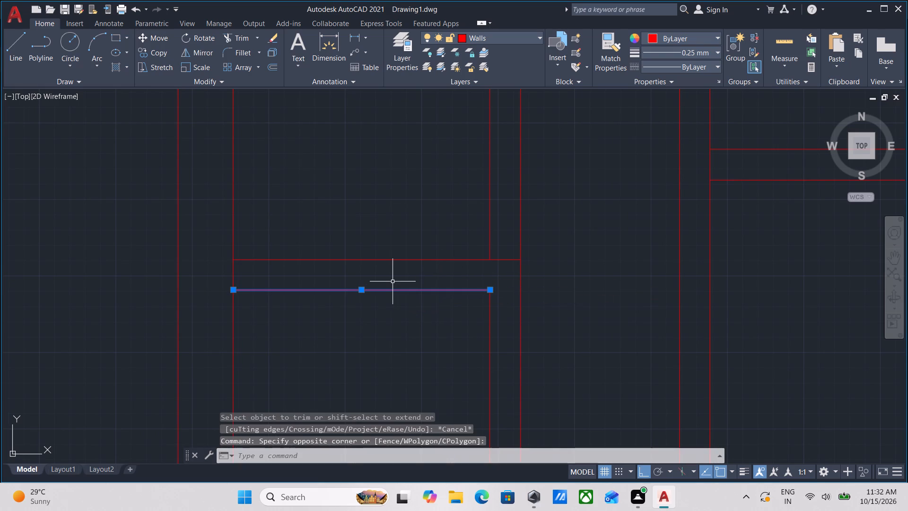
key(o)
key(Return)
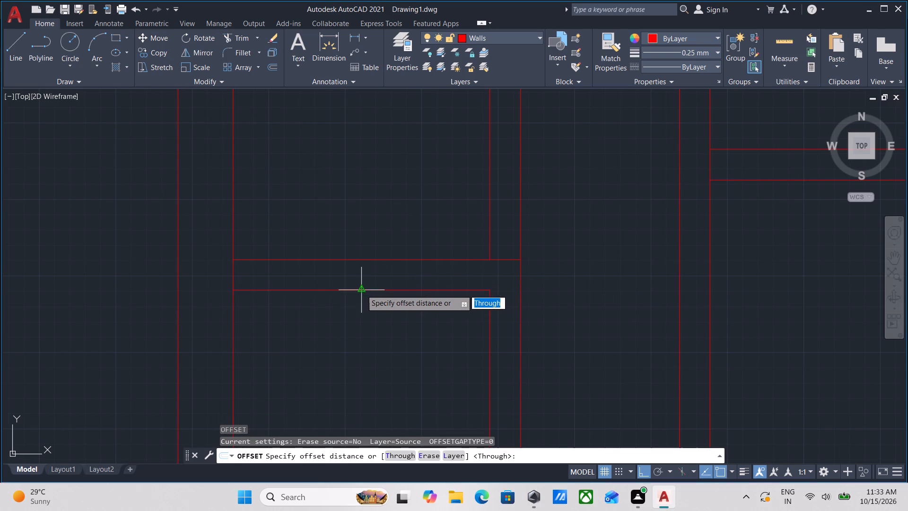
click(361, 290)
click(357, 347)
scroll(363, 334, down, 1)
middle_drag(363, 334, 359, 228)
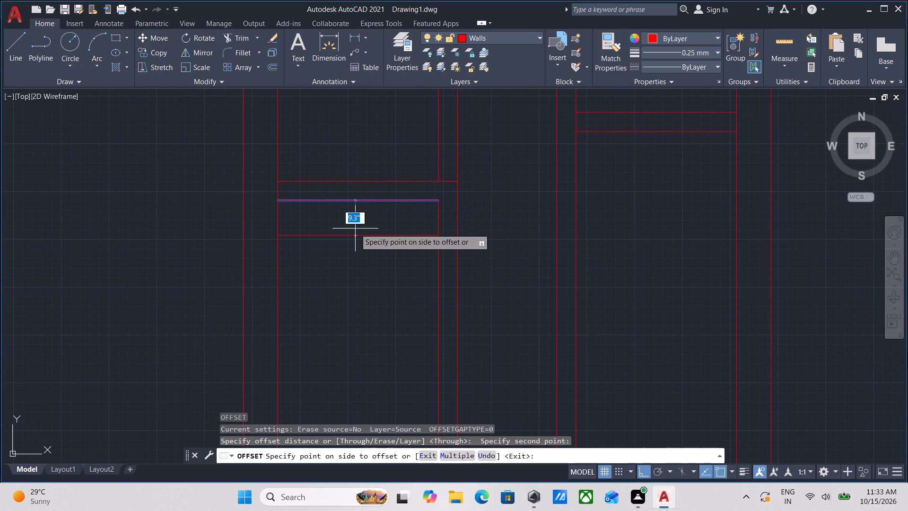
text(6')
key(Return)
Offset the new horizontal line in the leftmost room 5" downward to give the second cross partition its thickness.
scroll(355, 229, down, 2)
middle_drag(357, 227, 382, 161)
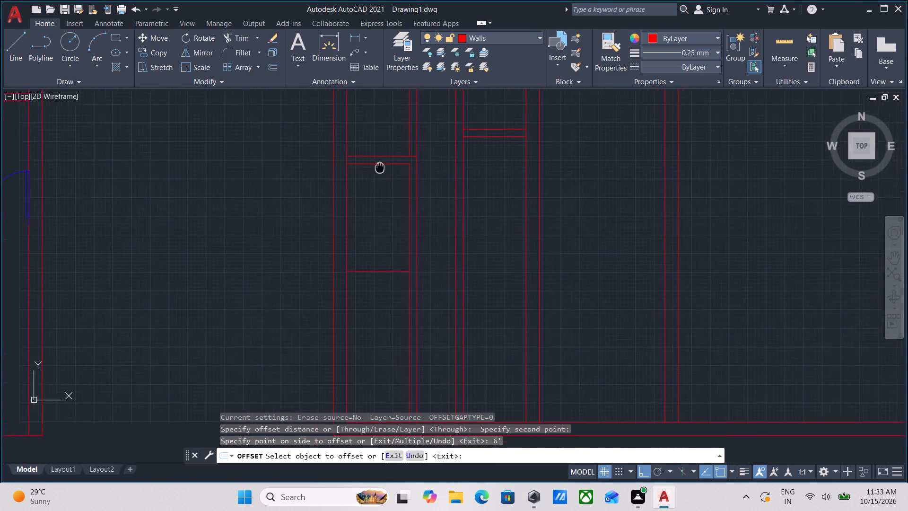
middle_drag(382, 161, 383, 161)
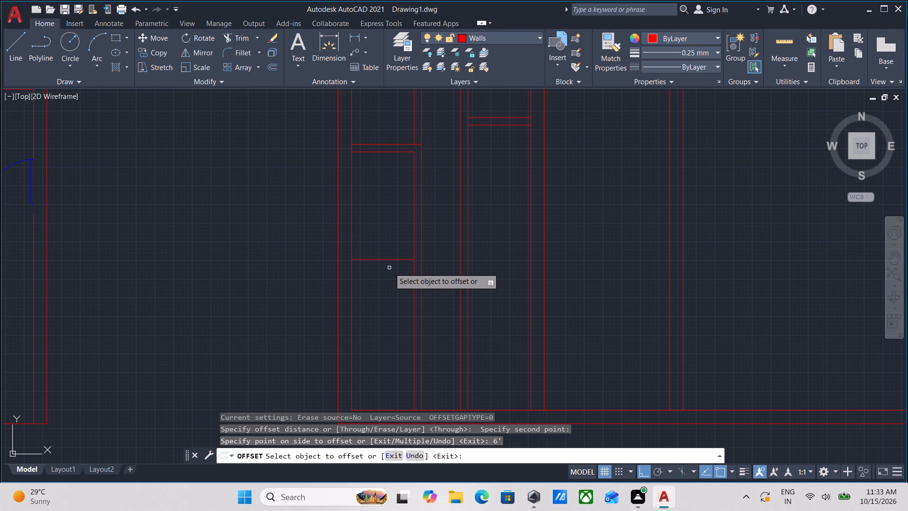
click(382, 258)
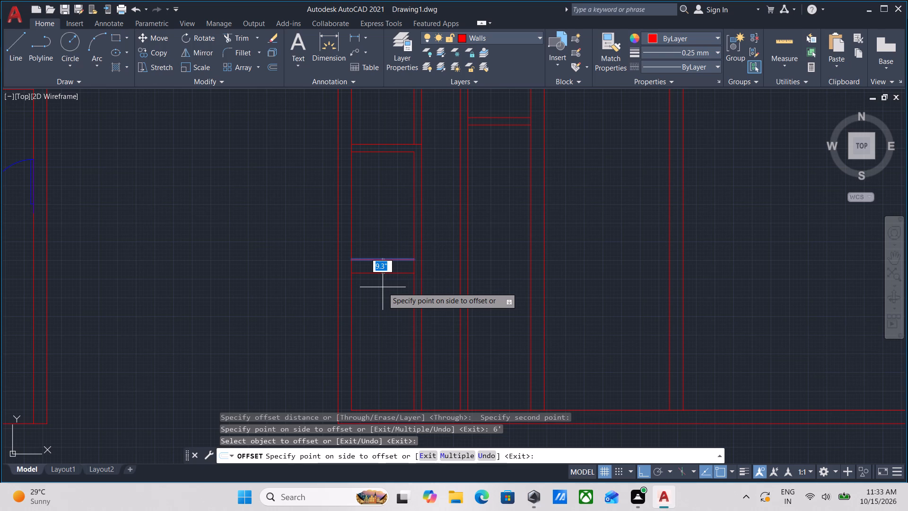
key(5)
key(Return)
scroll(408, 285, down, 1)
middle_drag(406, 285, 324, 285)
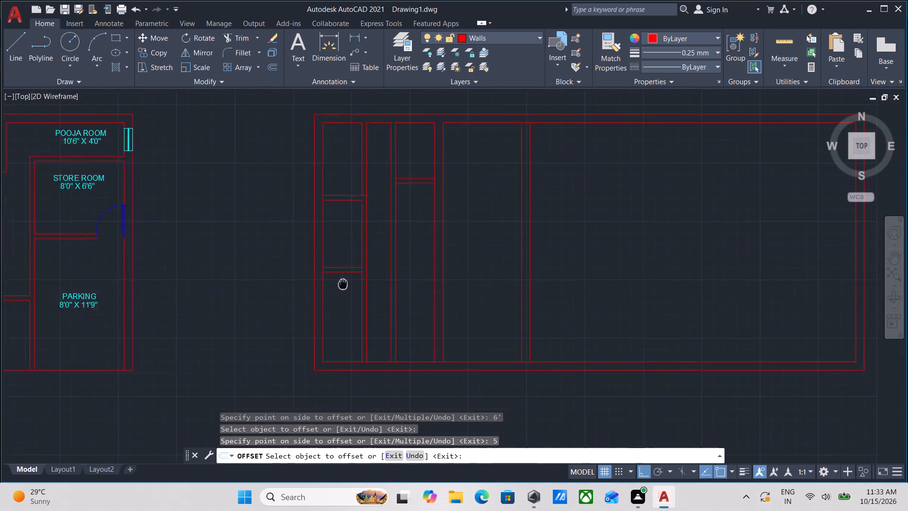
middle_drag(324, 285, 315, 285)
scroll(311, 280, up, 2)
middle_drag(311, 279, 342, 277)
scroll(345, 276, down, 2)
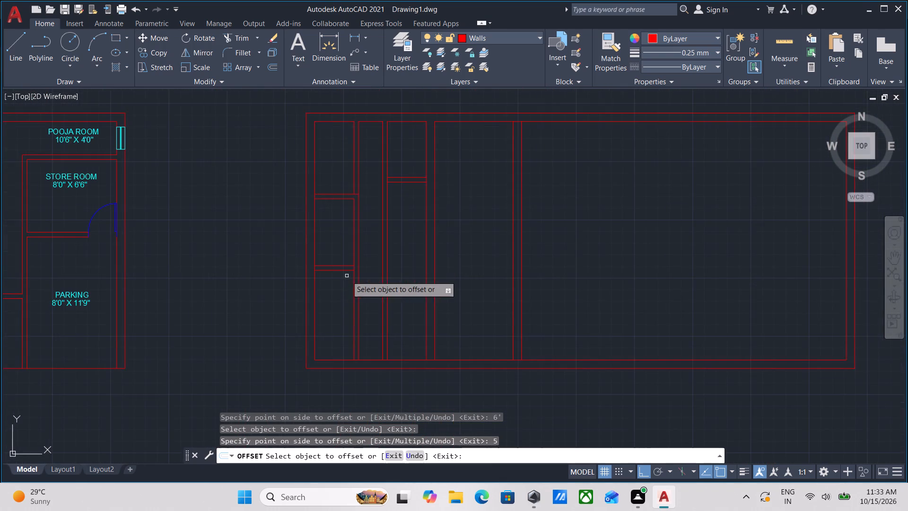
middle_drag(347, 276, 397, 264)
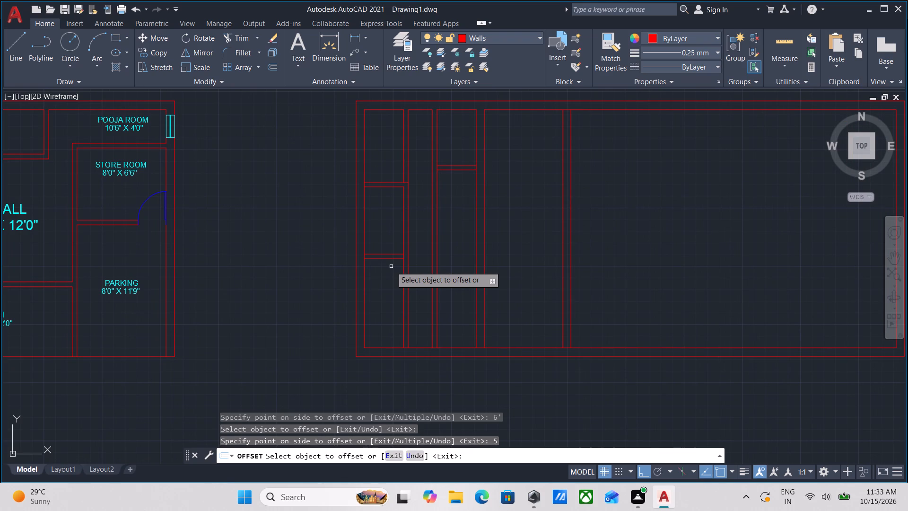
scroll(393, 273, up, 1)
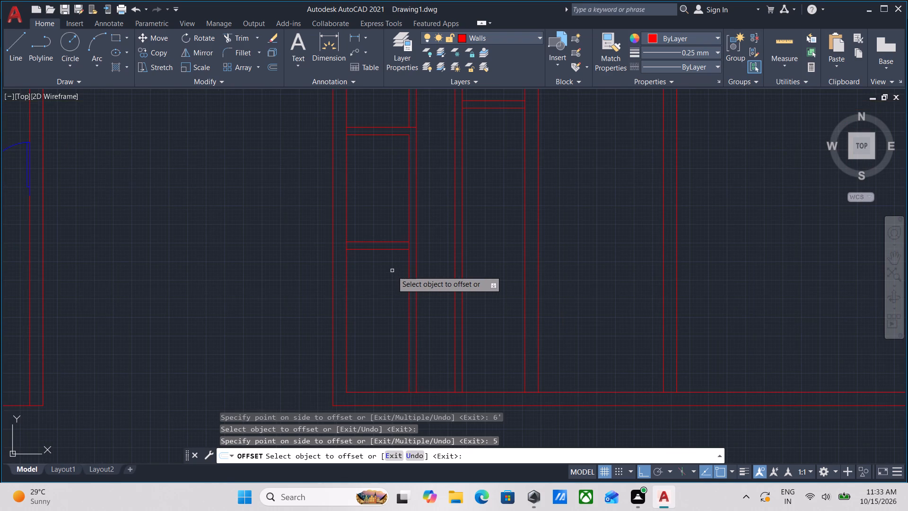
key(Escape)
Extend the upper line of the leftmost room's second cross partition to the right line of the first 5" vertical partition.
text(EX)
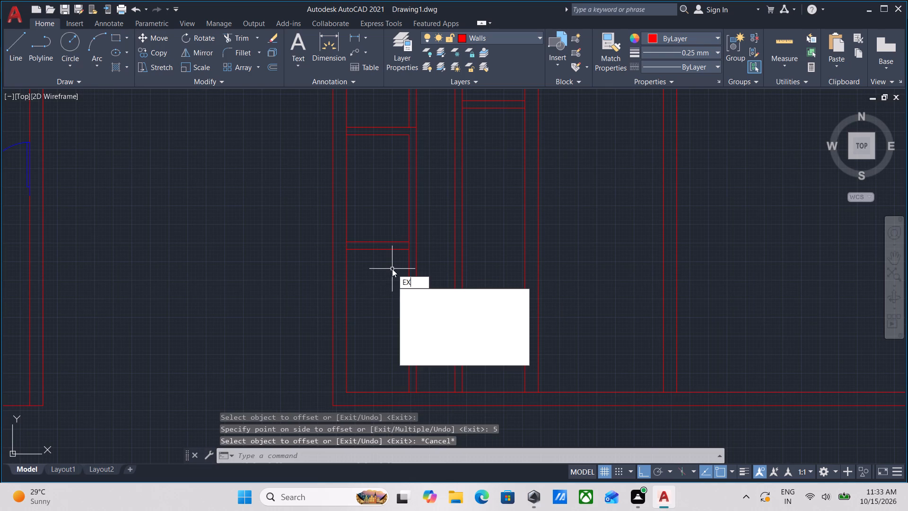
key(Return)
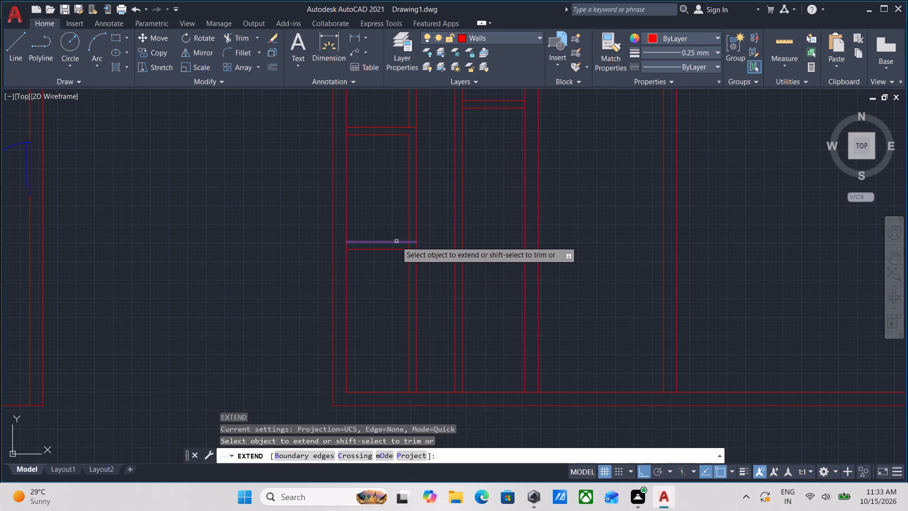
click(395, 243)
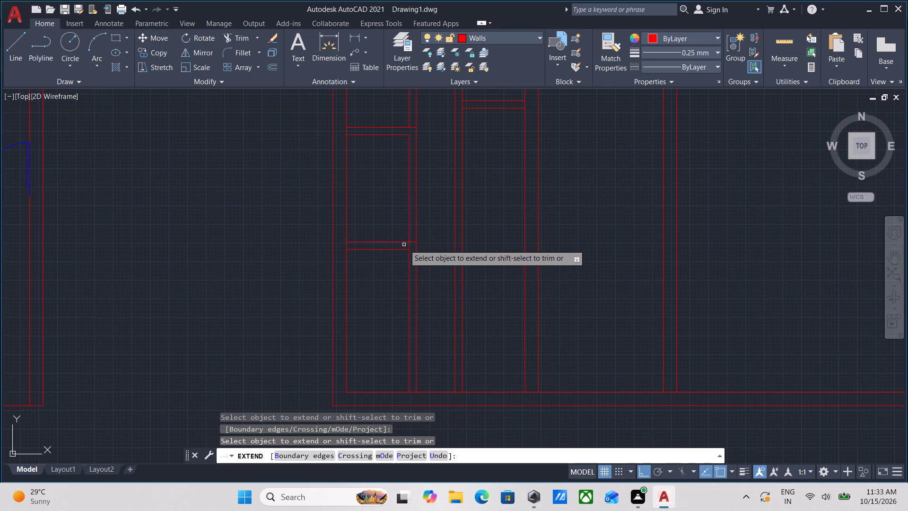
Extend the upper line of the leftmost room's second cross partition rightward to the left line of the second 9" vertical partition.
click(411, 242)
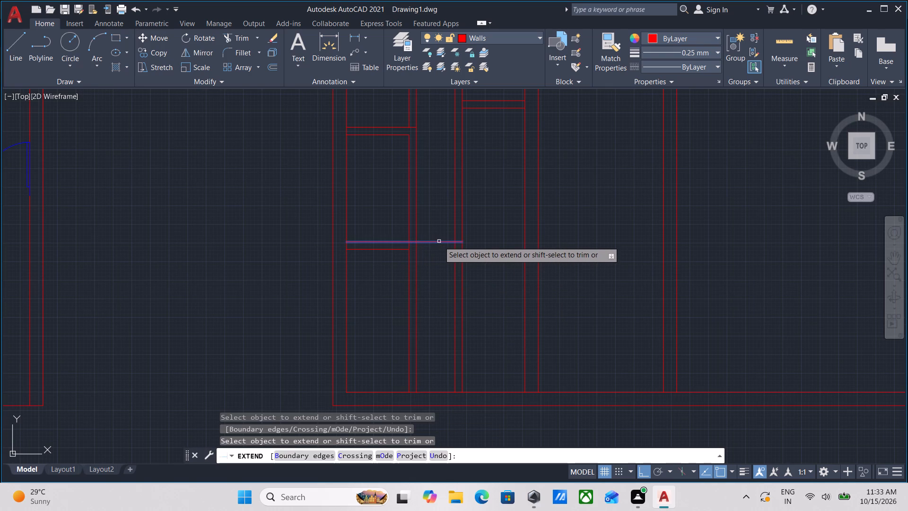
click(439, 241)
click(441, 242)
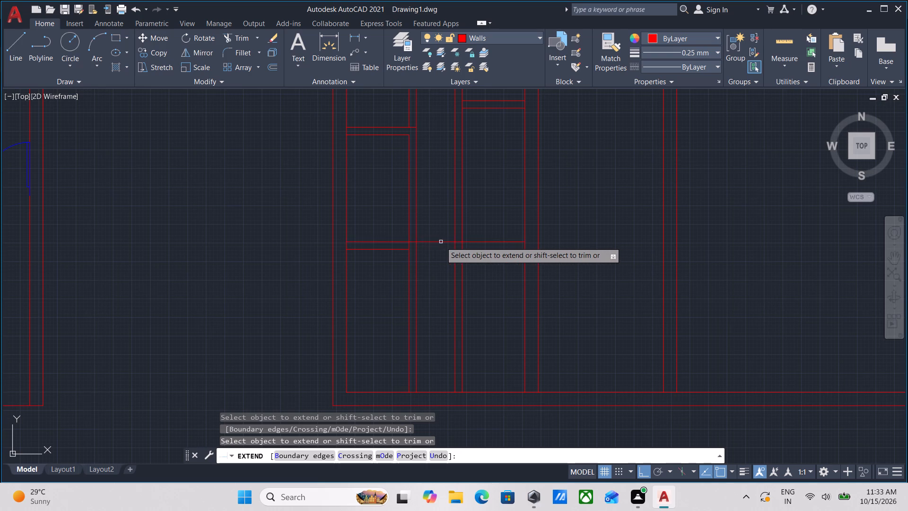
click(482, 244)
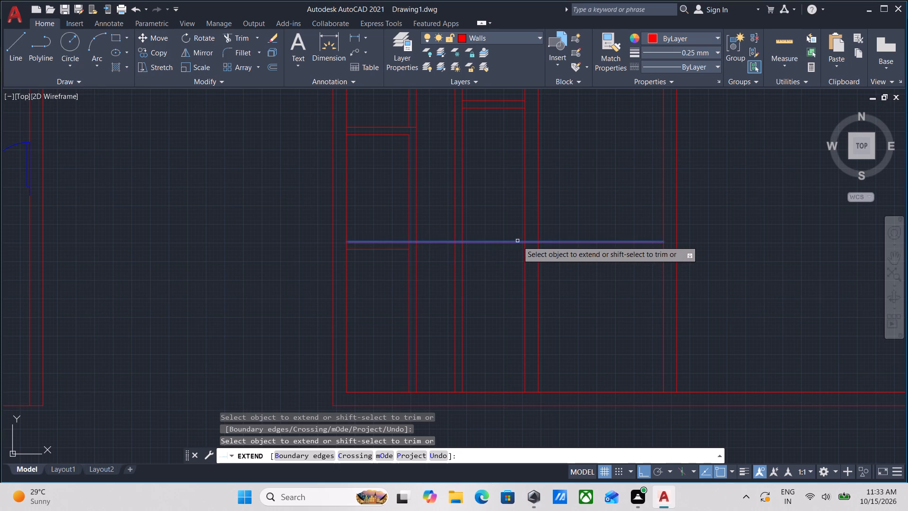
click(517, 241)
scroll(518, 242, down, 2)
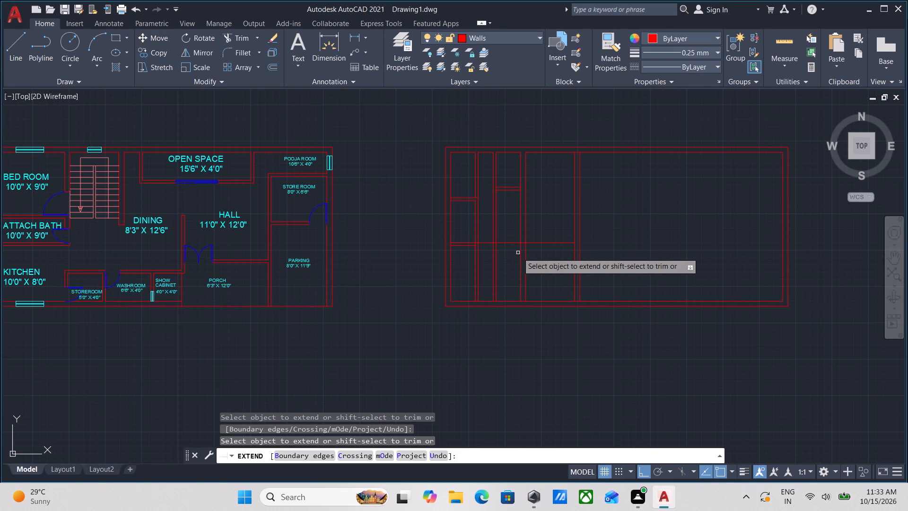
Extend the lower line of the same cross partition rightward to the right line of the second 9" vertical partition.
click(463, 245)
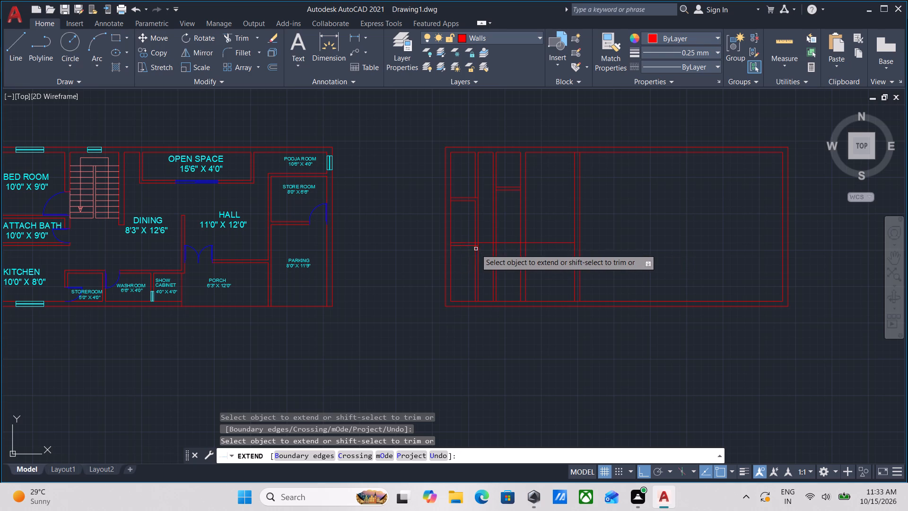
scroll(477, 248, up, 3)
click(475, 236)
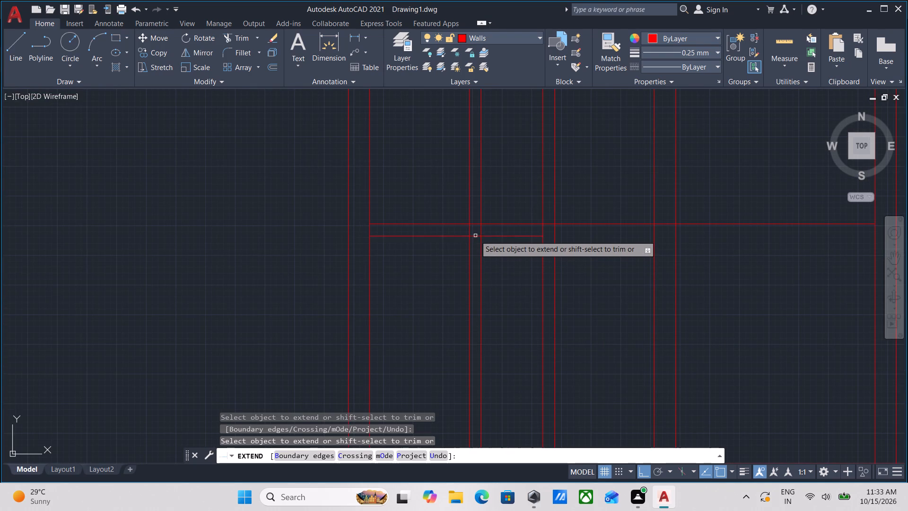
click(505, 237)
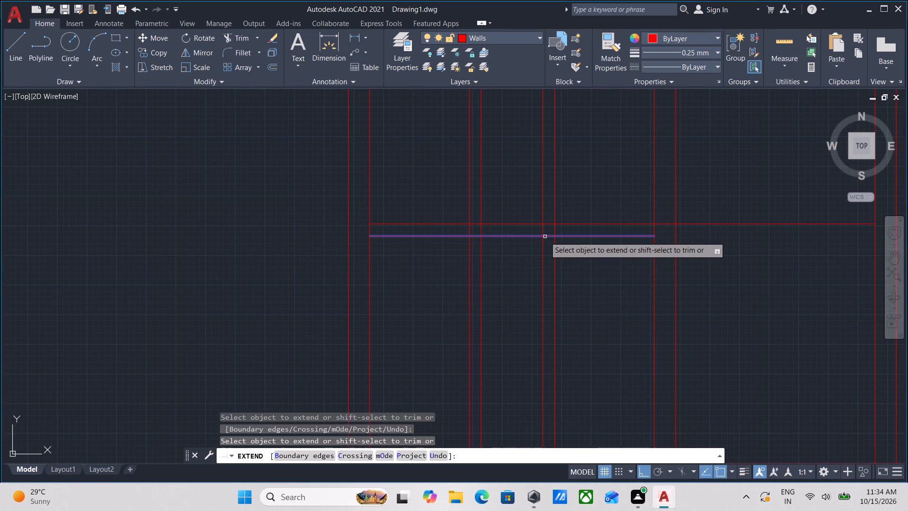
click(545, 237)
click(582, 238)
middle_drag(586, 242, 478, 264)
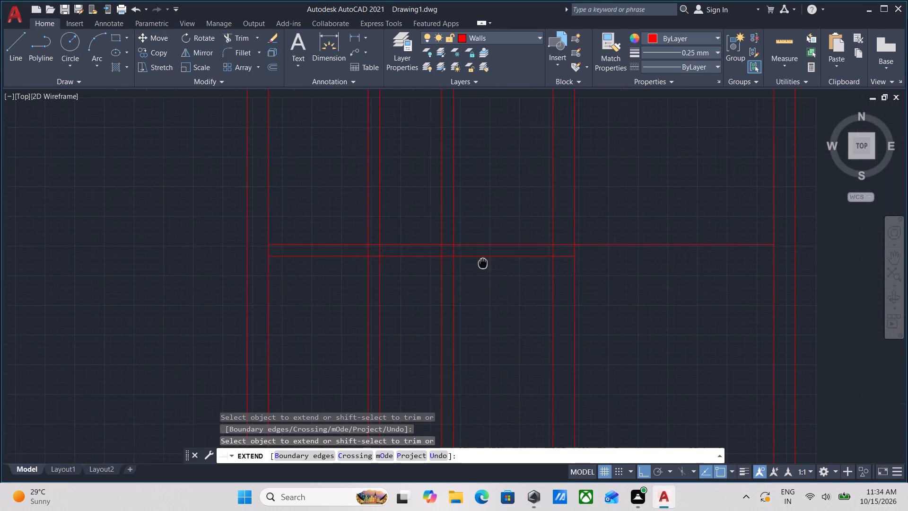
middle_drag(478, 264, 463, 267)
click(488, 261)
click(537, 260)
scroll(547, 262, down, 1)
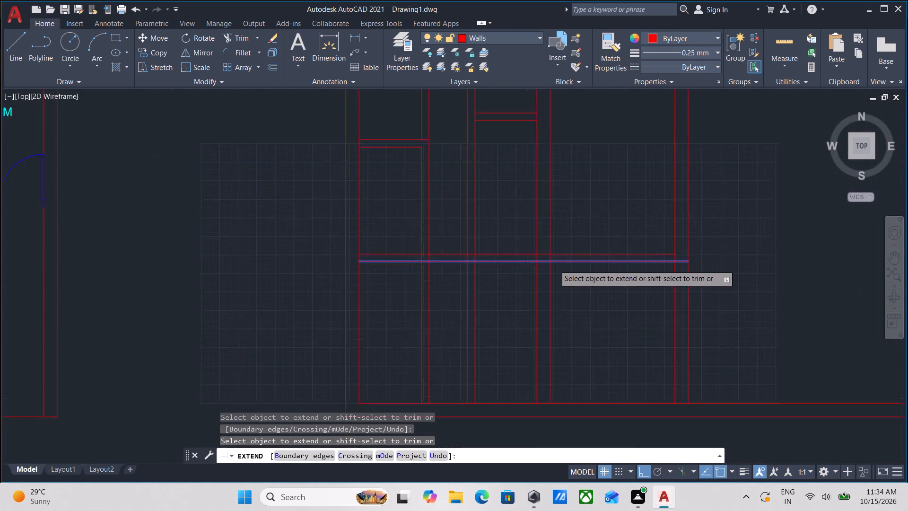
scroll(555, 265, down, 1)
middle_drag(577, 269, 490, 270)
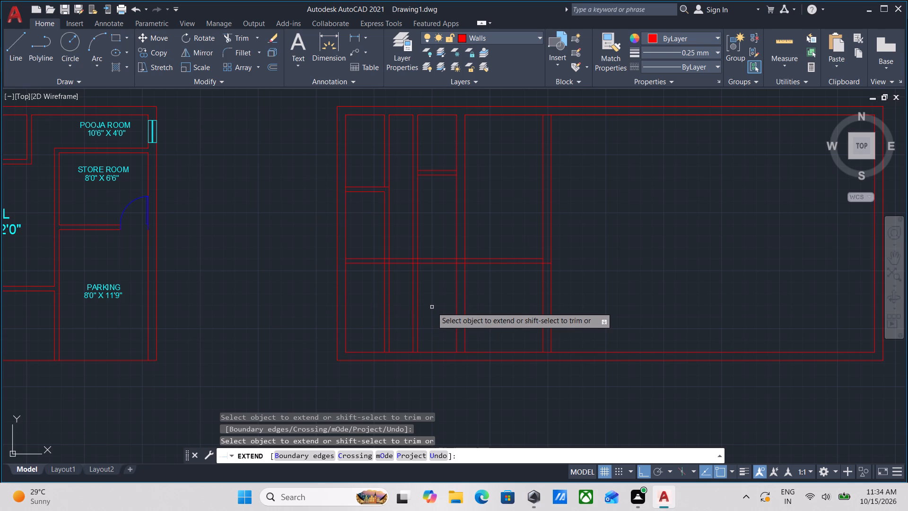
key(Escape)
Trim away both 5" vertical partitions below the long cross partition.
middle_drag(432, 307, 434, 319)
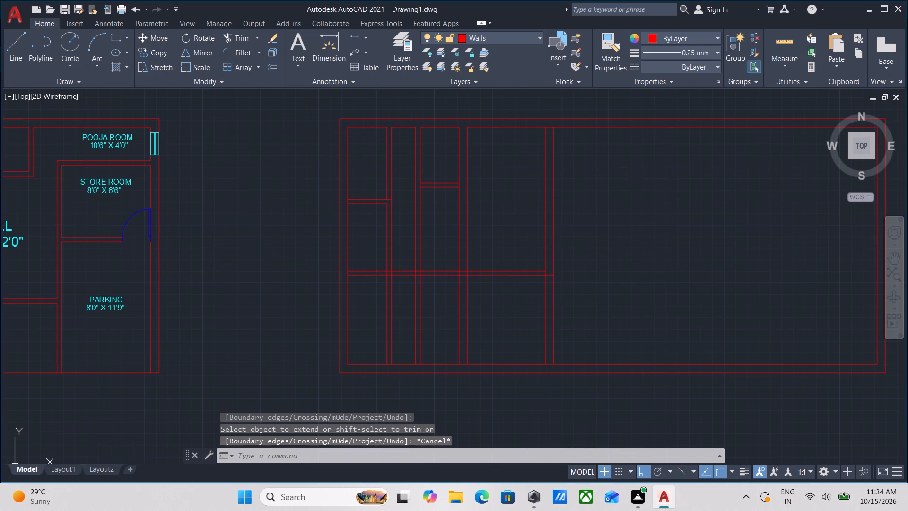
text(TR)
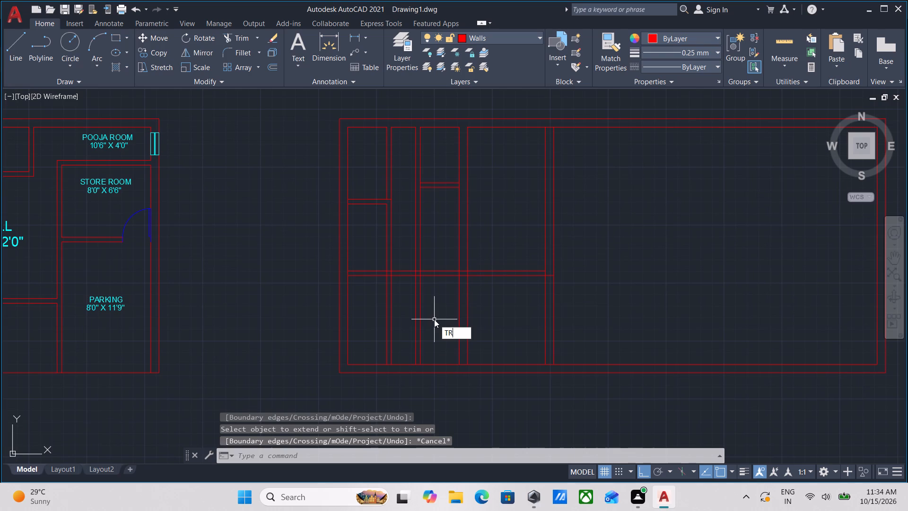
key(Return)
click(434, 319)
click(378, 318)
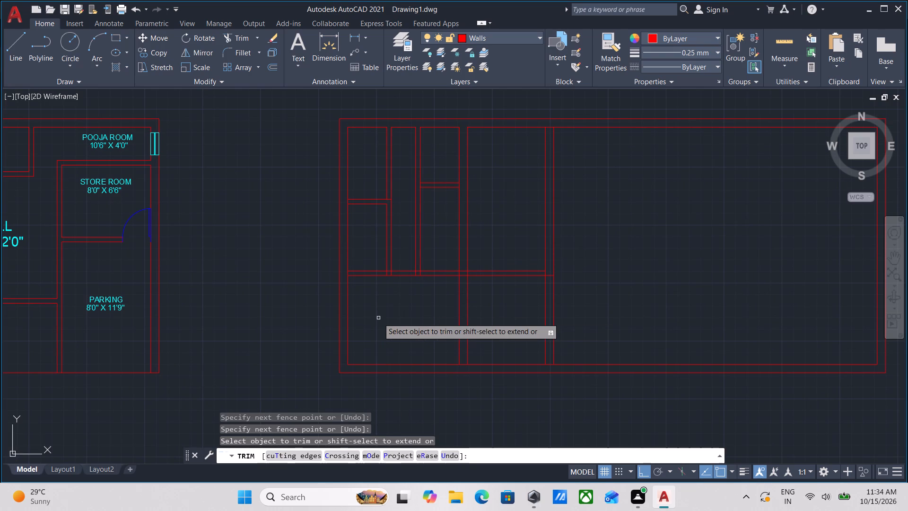
Trim the overlapping segments where the two 5" vertical partitions and the left outer wall's inner line meet the long cross partition.
middle_drag(391, 293, 391, 334)
scroll(384, 309, up, 3)
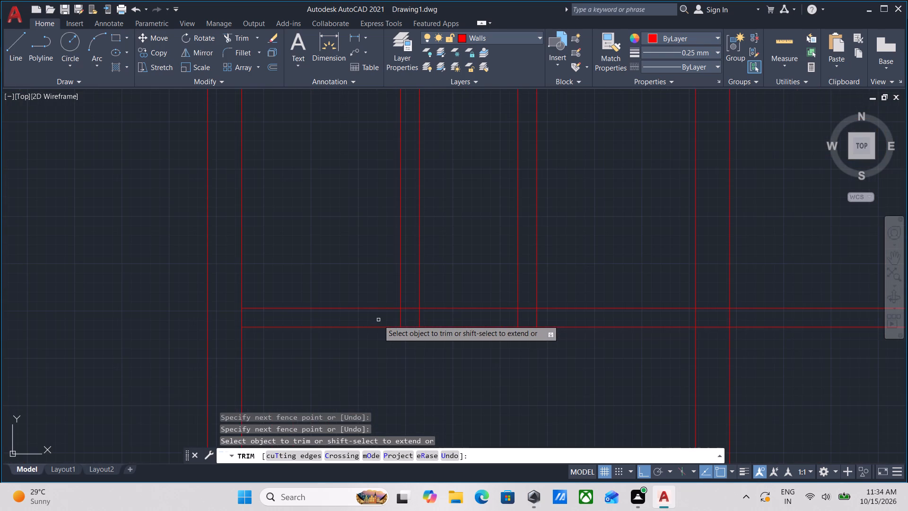
click(378, 320)
click(564, 317)
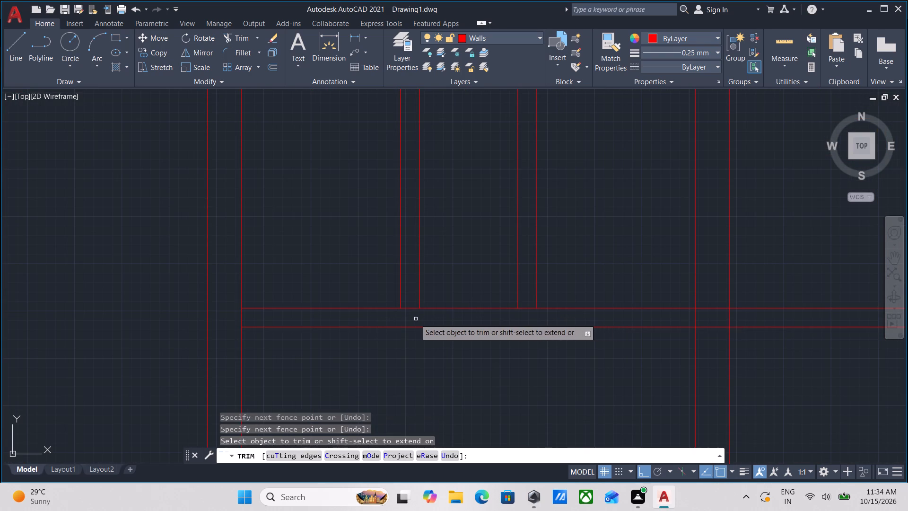
click(411, 319)
click(409, 294)
click(534, 314)
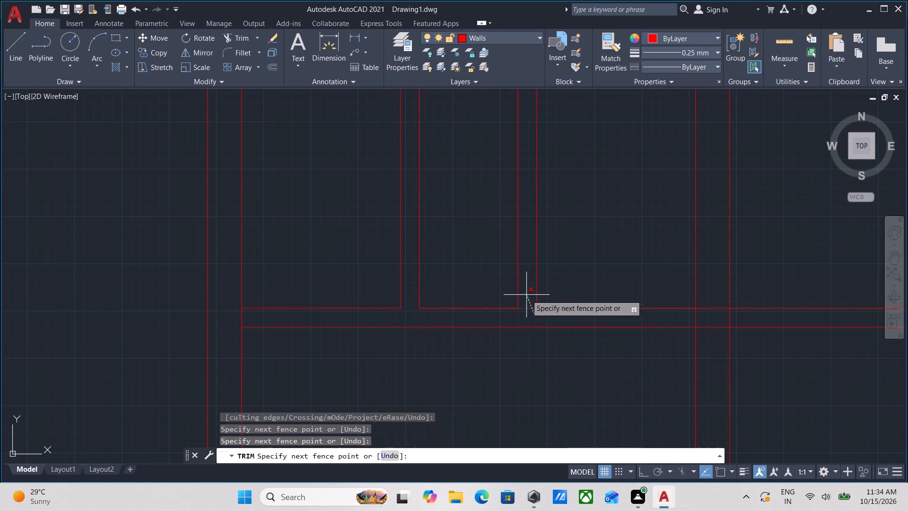
click(526, 295)
click(262, 315)
click(220, 318)
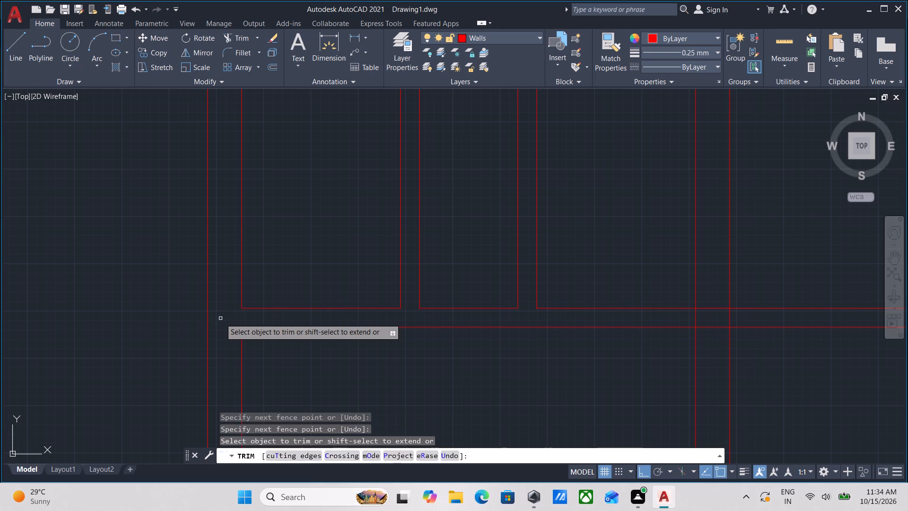
scroll(221, 318, down, 2)
key(Escape)
Measure the inside width and depth of the plan's bottom-left room.
scroll(288, 341, down, 2)
middle_drag(292, 344, 304, 310)
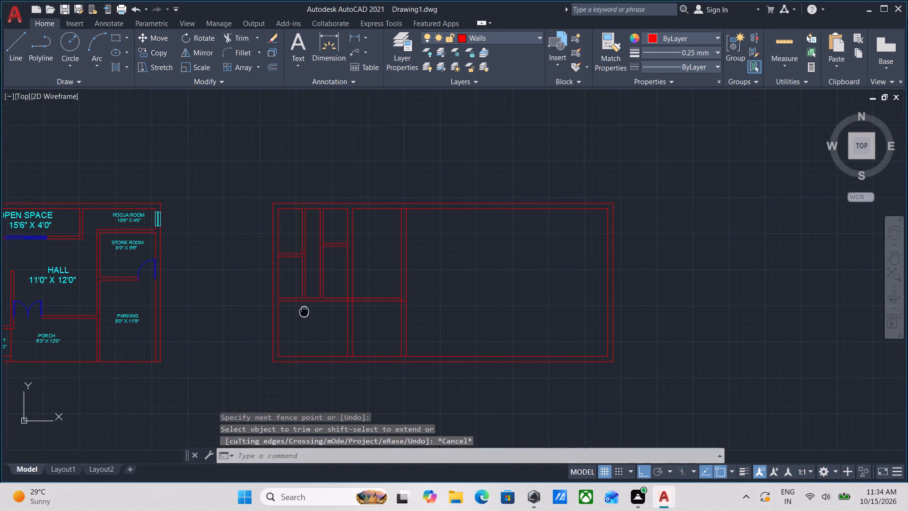
middle_drag(304, 310, 305, 310)
middle_drag(311, 328, 342, 328)
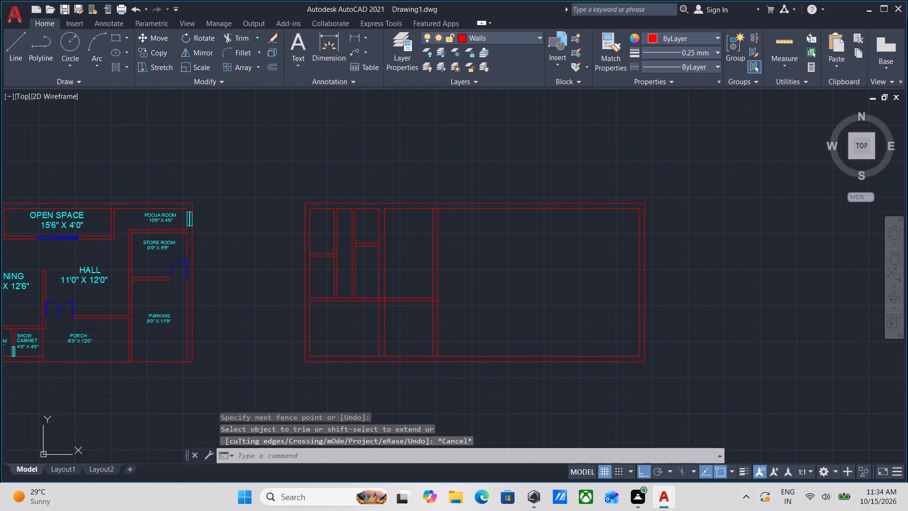
key(m)
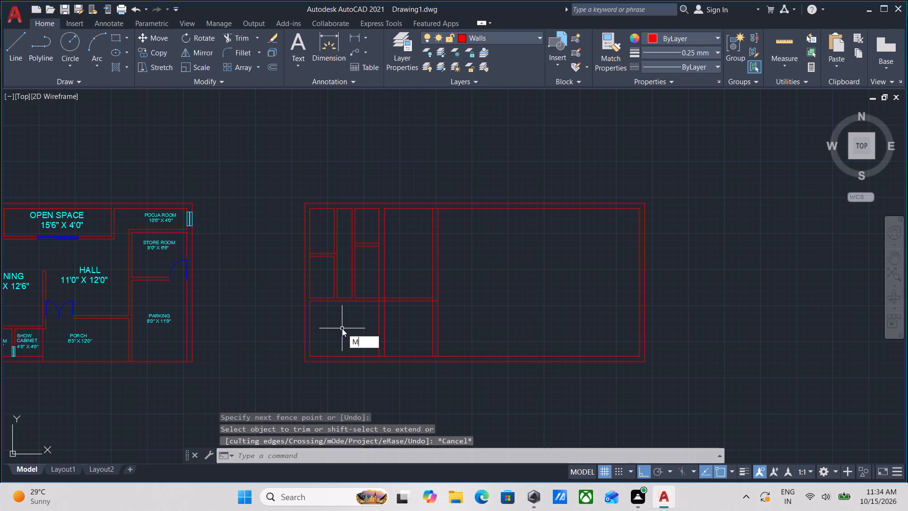
text(EA)
key(Return)
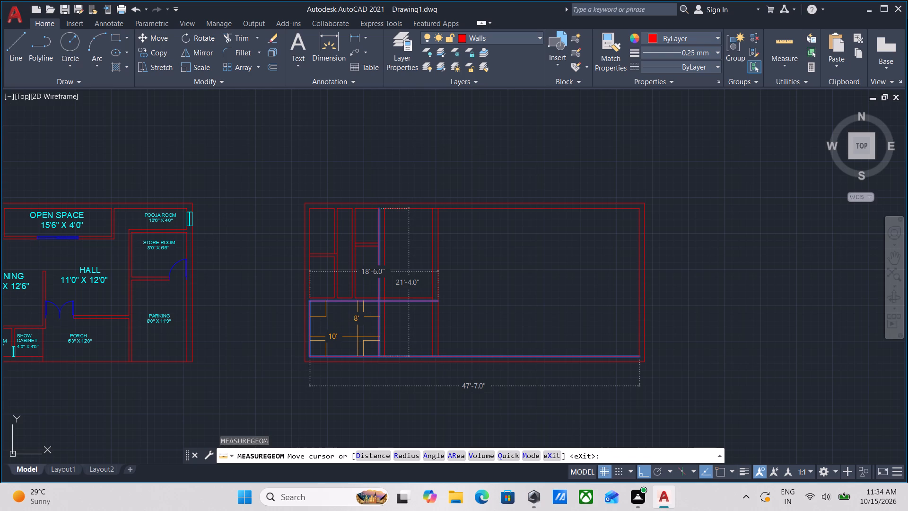
scroll(358, 336, up, 3)
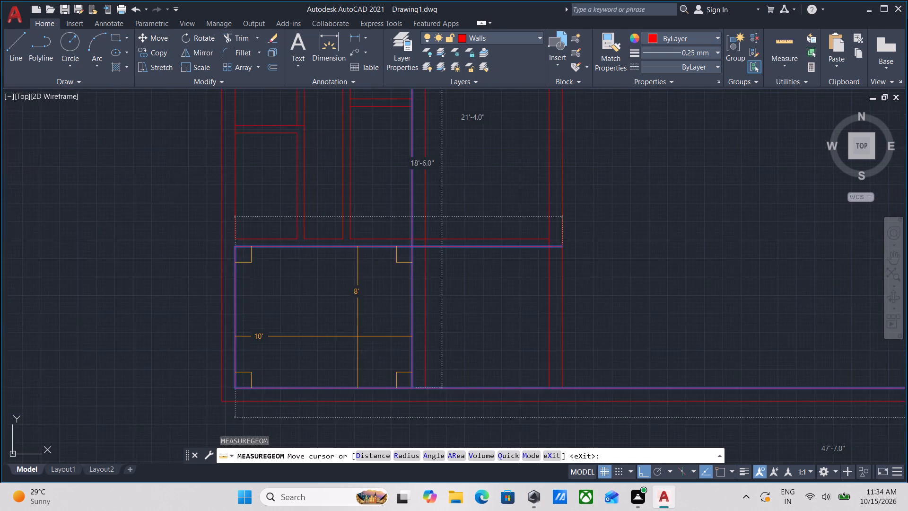
middle_drag(332, 335, 383, 339)
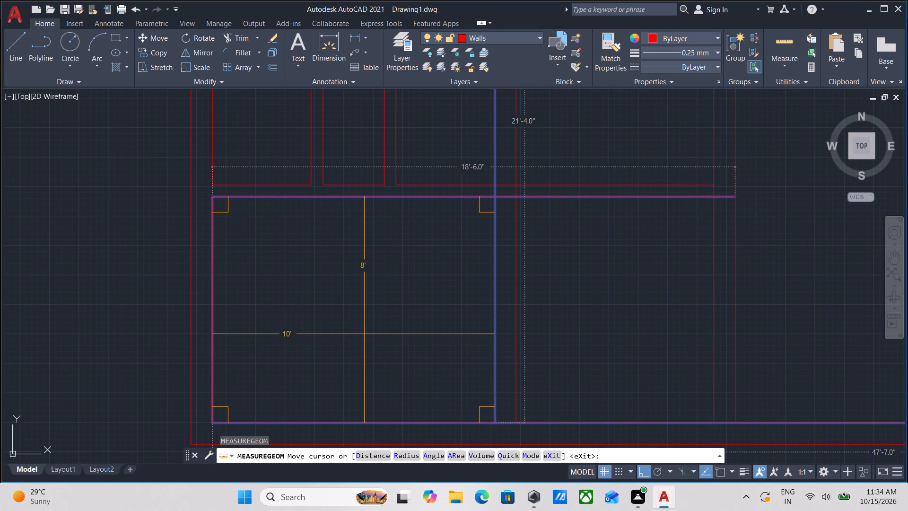
scroll(367, 333, down, 1)
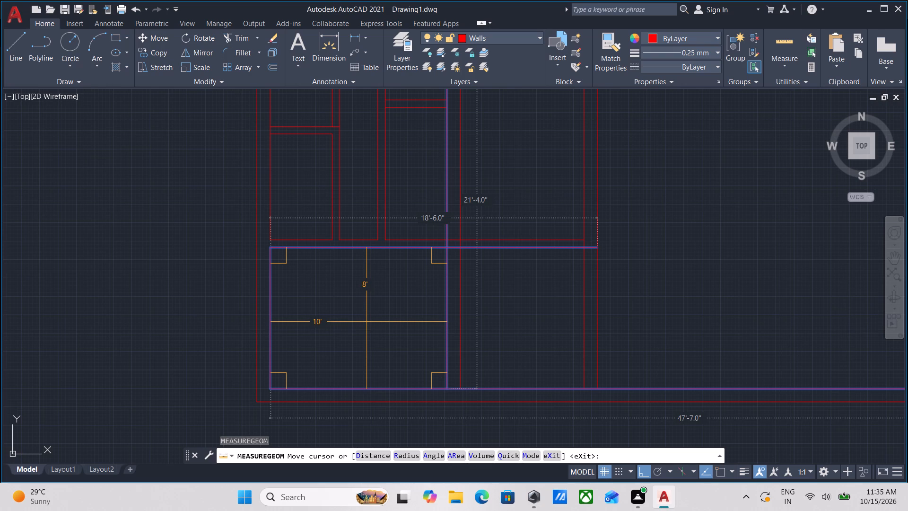
scroll(362, 322, down, 3)
key(Escape)
Offset the inner line of the right outer wall 10' to the left to start a new vertical partition.
scroll(462, 313, up, 1)
middle_drag(461, 308, 438, 320)
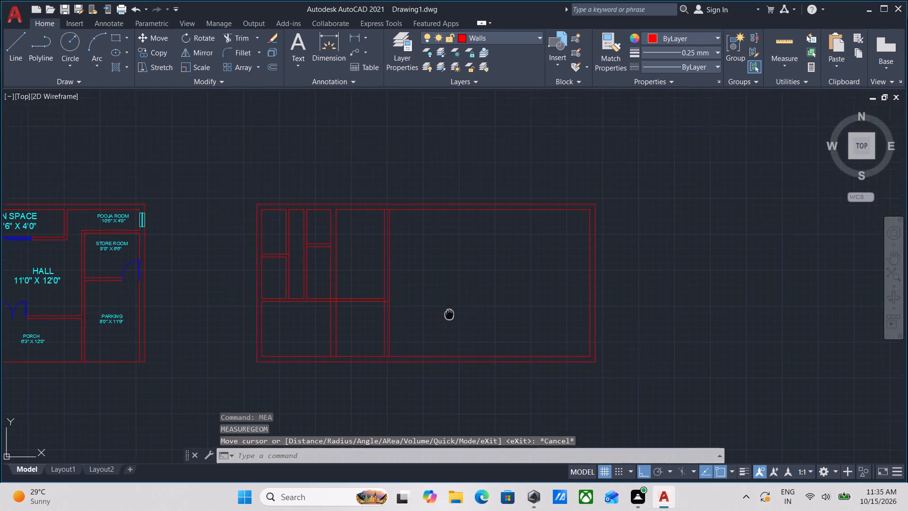
middle_drag(438, 320, 412, 331)
scroll(526, 300, up, 1)
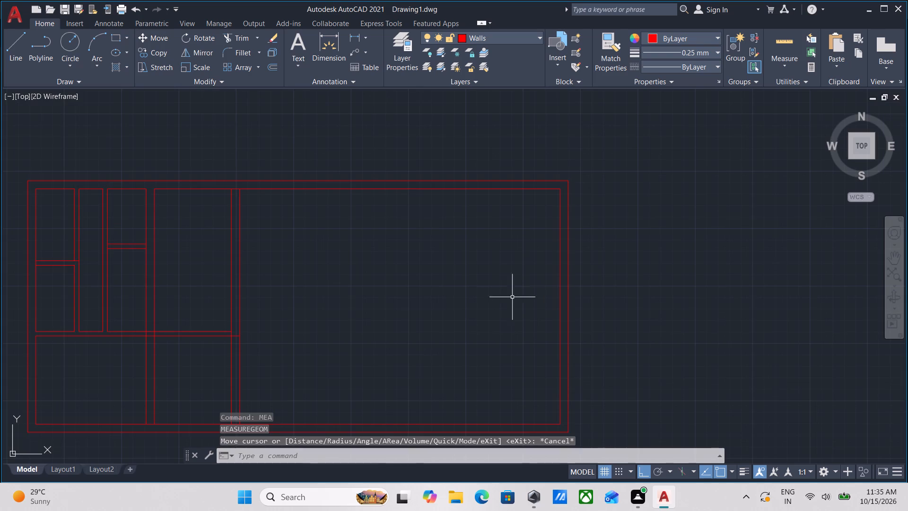
middle_drag(501, 294, 453, 322)
scroll(526, 291, up, 1)
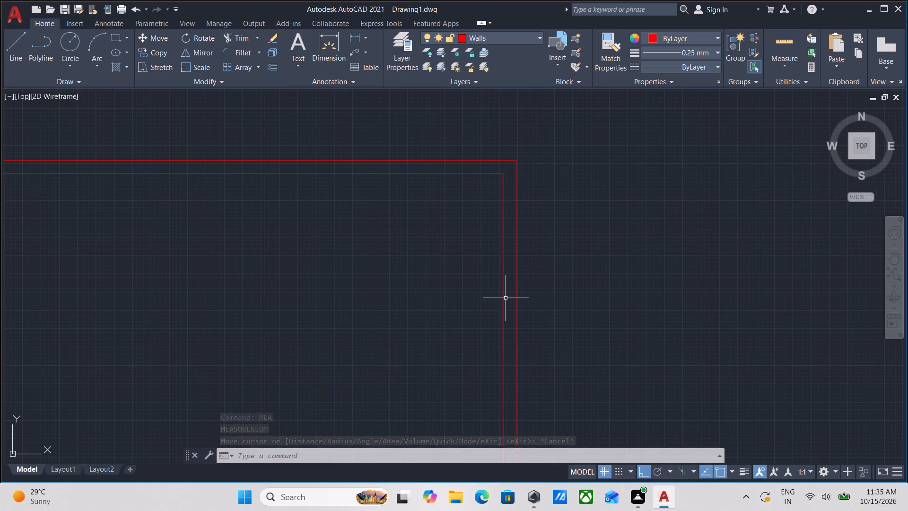
click(506, 298)
click(475, 298)
scroll(475, 298, down, 1)
middle_drag(475, 298, 571, 294)
middle_drag(466, 303, 480, 302)
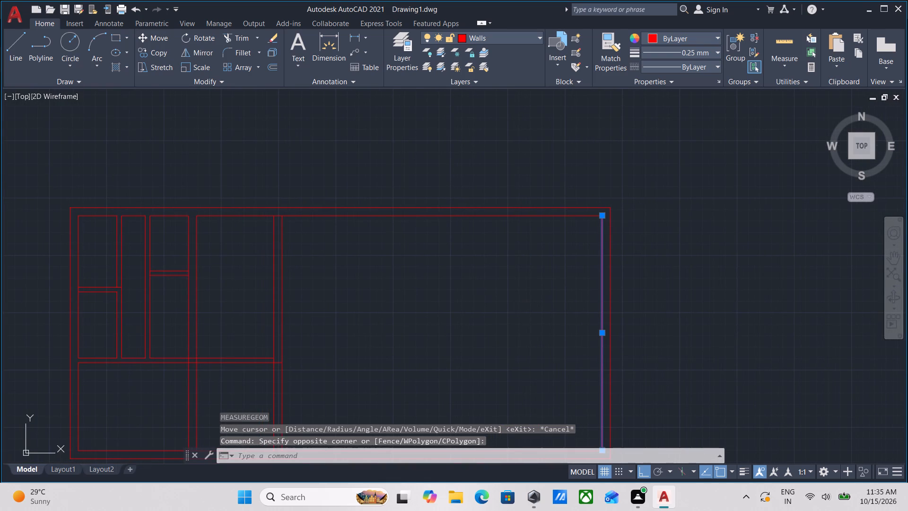
key(o)
key(Return)
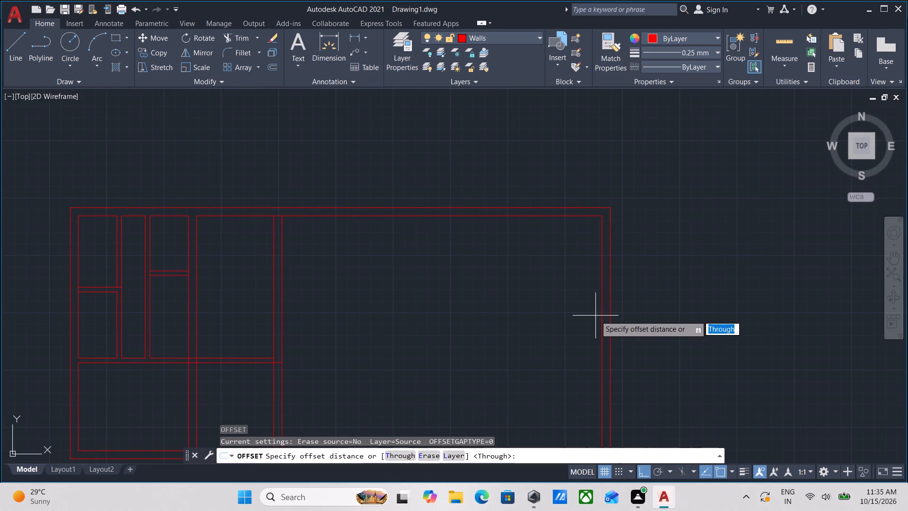
click(602, 317)
click(541, 312)
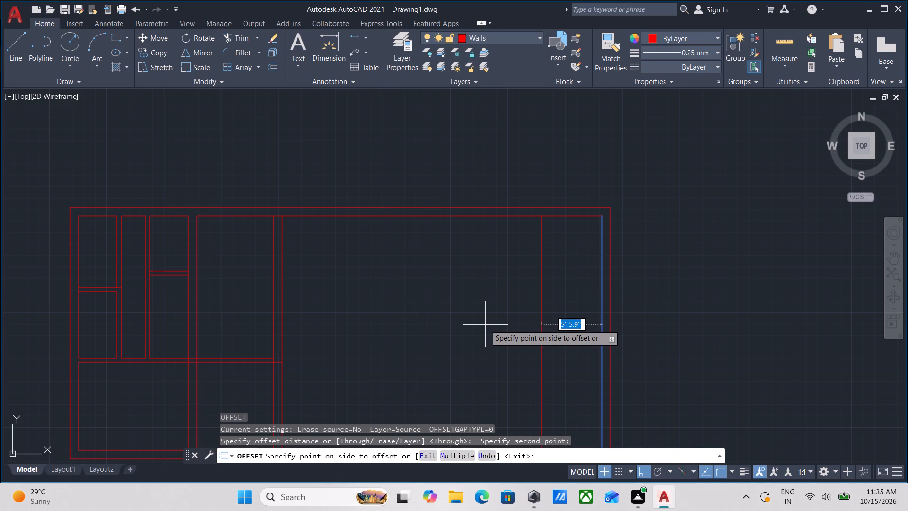
text(10)
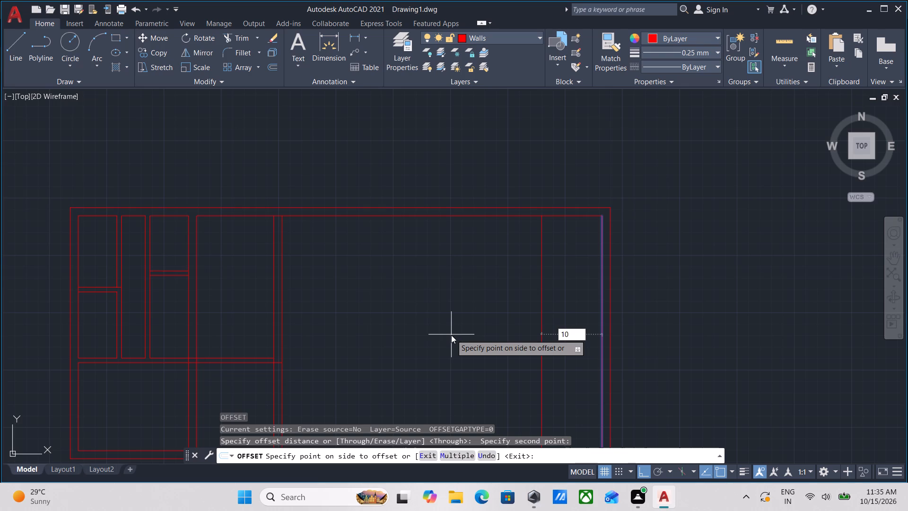
key(apostrophe)
key(Return)
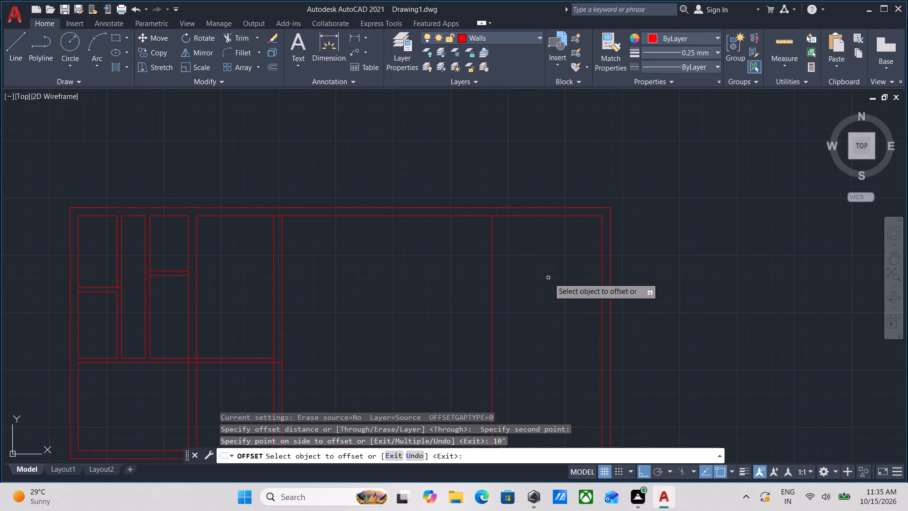
Offset the new vertical line 5" to the left to give the partition its thickness.
click(492, 297)
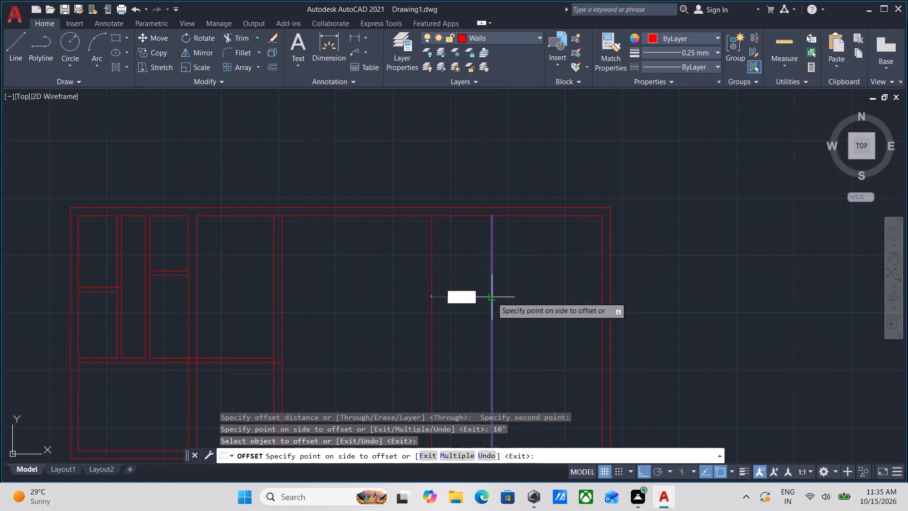
key(5)
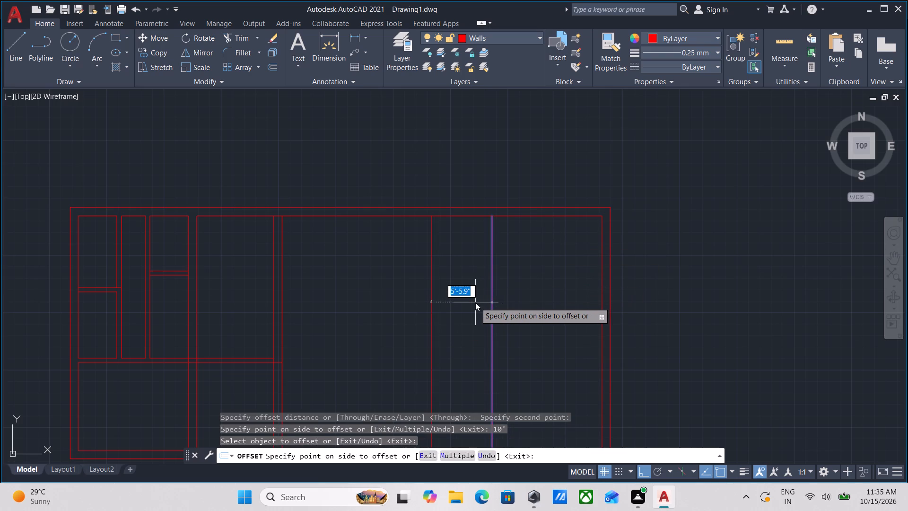
key(Return)
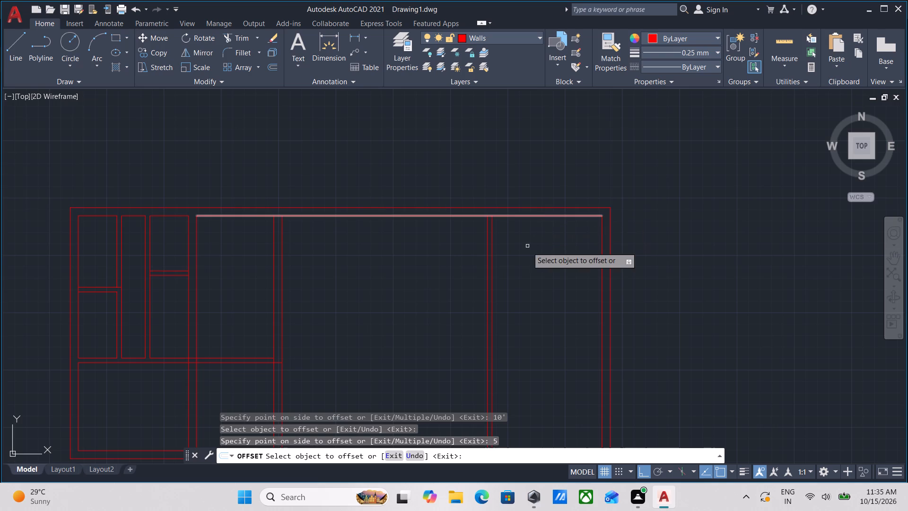
Trim the top wall's inner line between the two lines of the new 5" vertical partition nearest the right outer wall.
scroll(495, 222, up, 3)
key(Escape)
text(TR)
key(Return)
scroll(469, 210, up, 2)
click(472, 203)
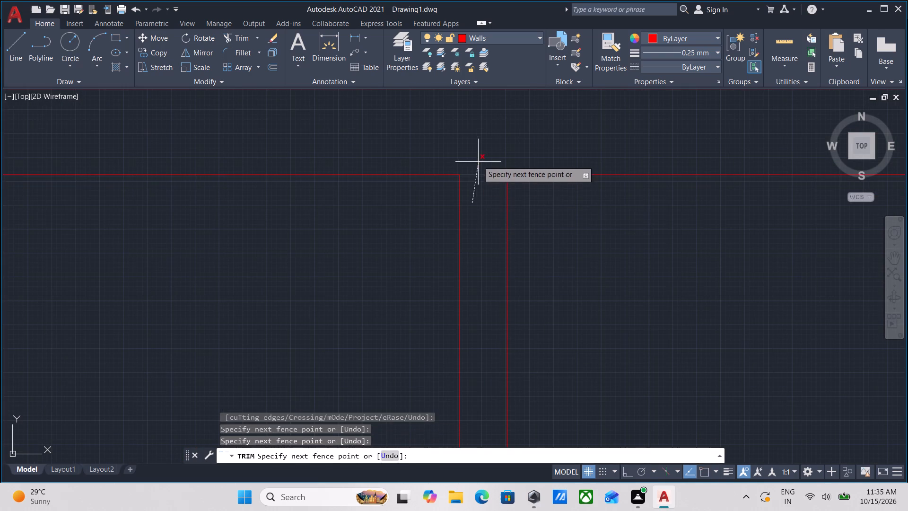
click(478, 159)
key(Escape)
Offset the top wall's inner line in the far-right room 10' downward to start a cross partition.
scroll(480, 175, down, 3)
middle_drag(507, 208, 415, 247)
click(497, 247)
click(460, 199)
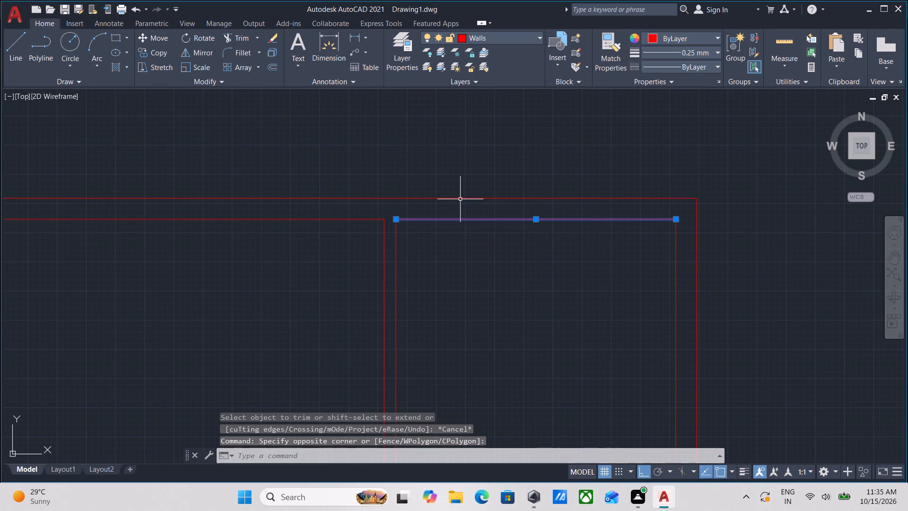
key(o)
key(Return)
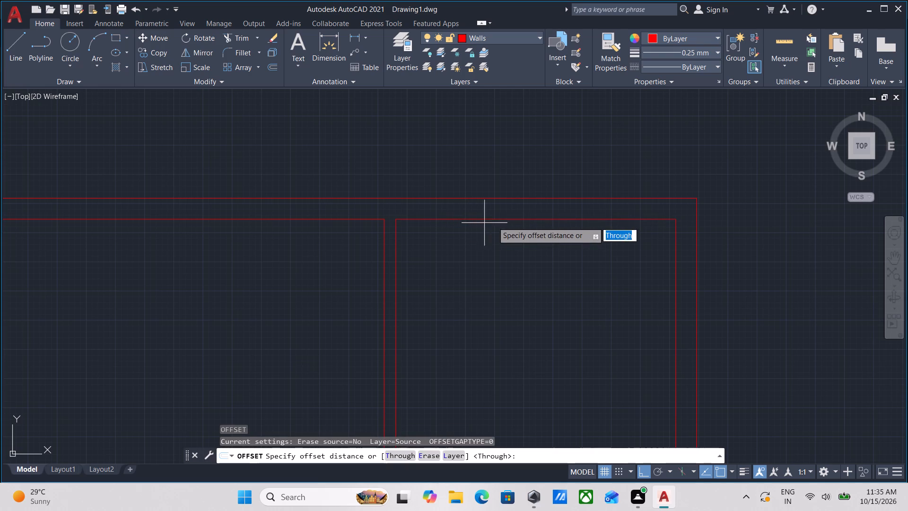
click(534, 218)
drag(540, 288, 533, 281)
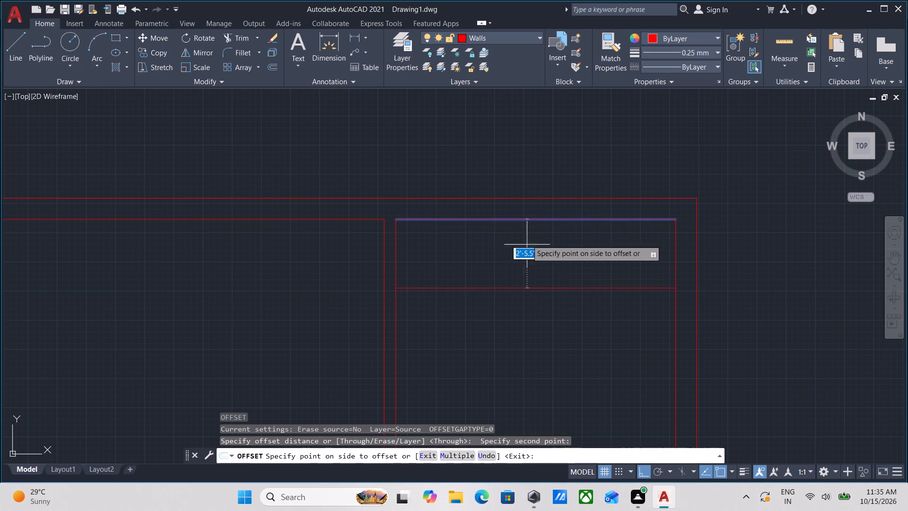
middle_drag(523, 343, 487, 273)
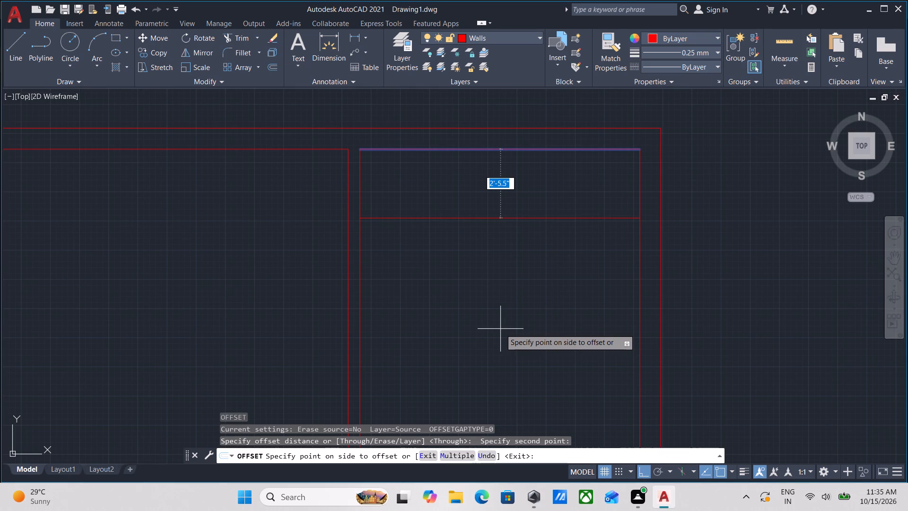
key(1)
text(0')
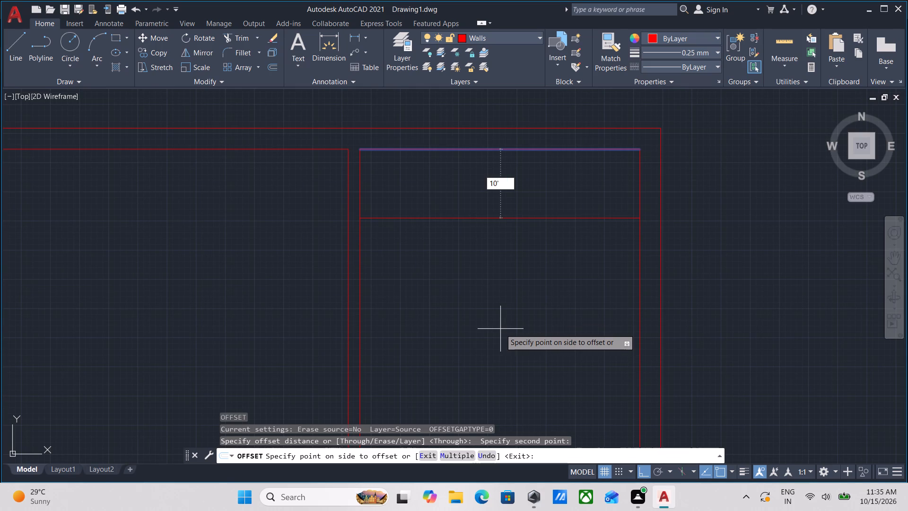
key(Return)
Offset the new cross line in the far-right room 5" downward to give the partition its thickness.
scroll(504, 334, down, 1)
middle_drag(502, 331, 498, 326)
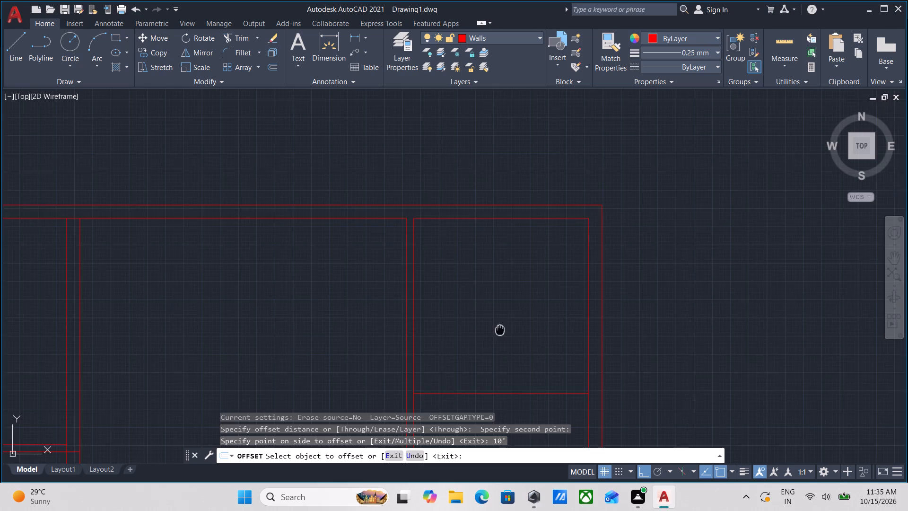
middle_drag(498, 326, 489, 281)
click(482, 344)
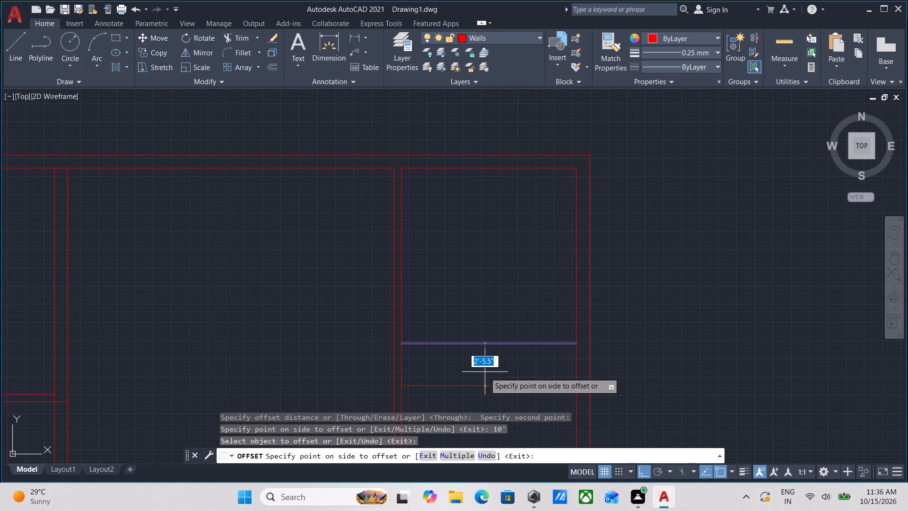
key(5)
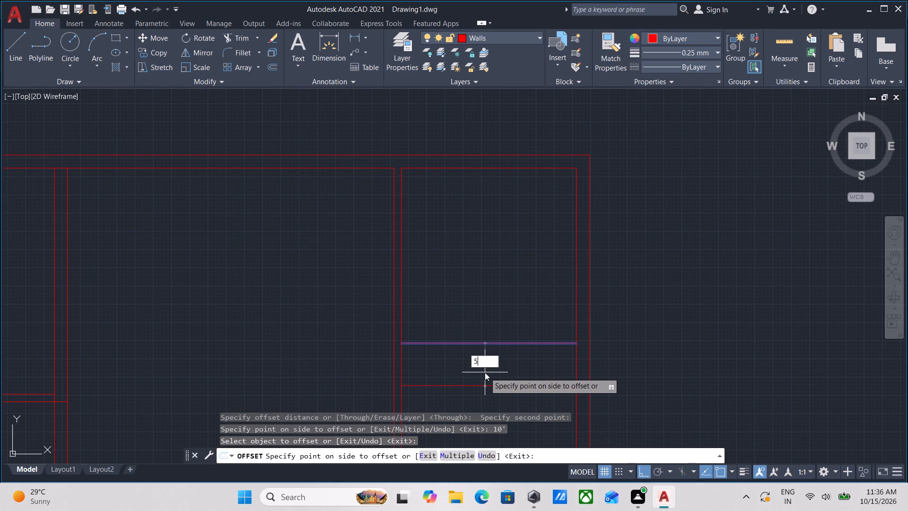
key(Return)
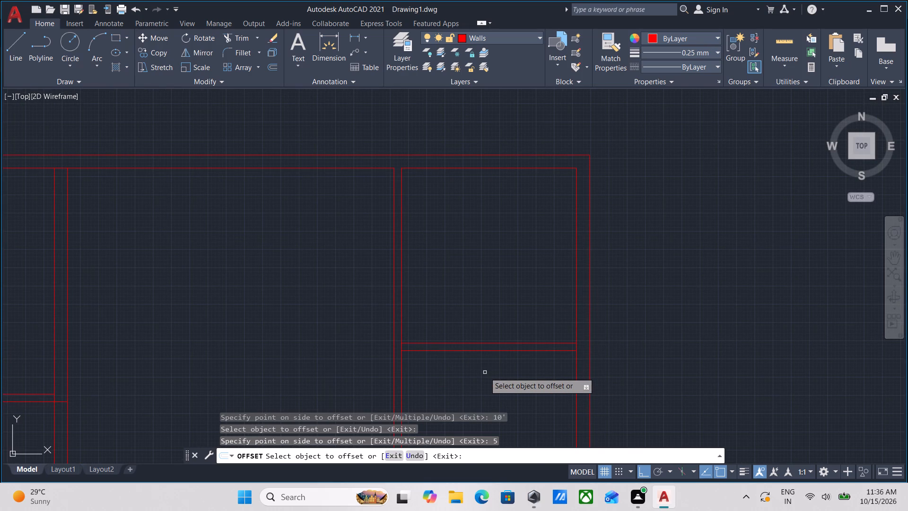
Offset the left line of the far-right room's vertical partition 6' to the left to start another vertical partition.
scroll(485, 372, down, 2)
middle_drag(487, 372, 496, 326)
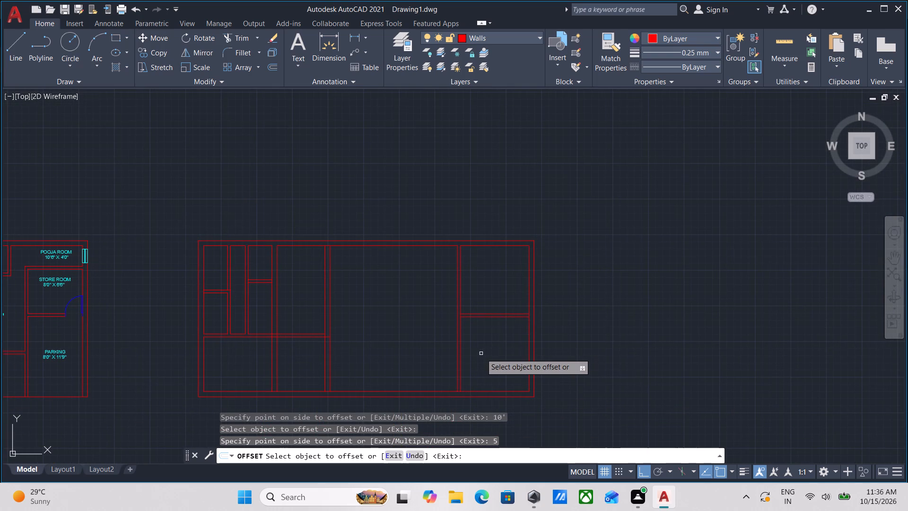
middle_drag(481, 353, 500, 374)
scroll(470, 327, up, 2)
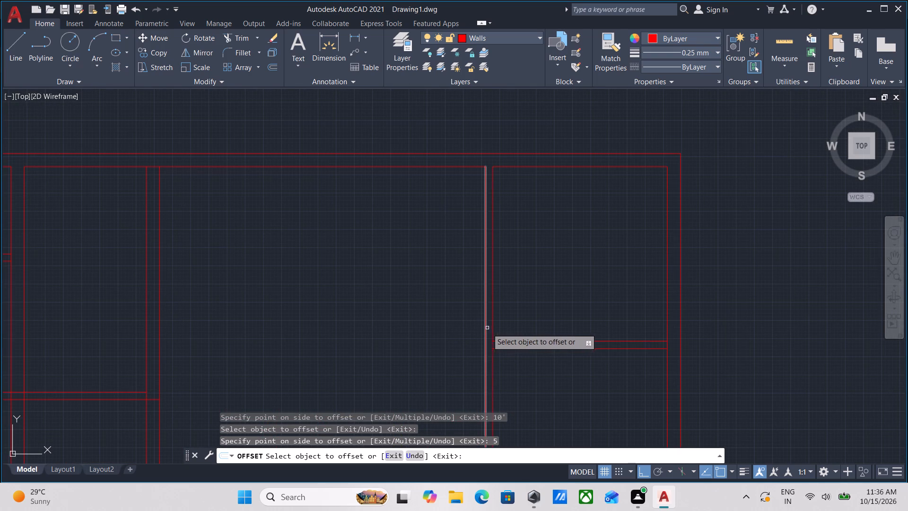
click(486, 314)
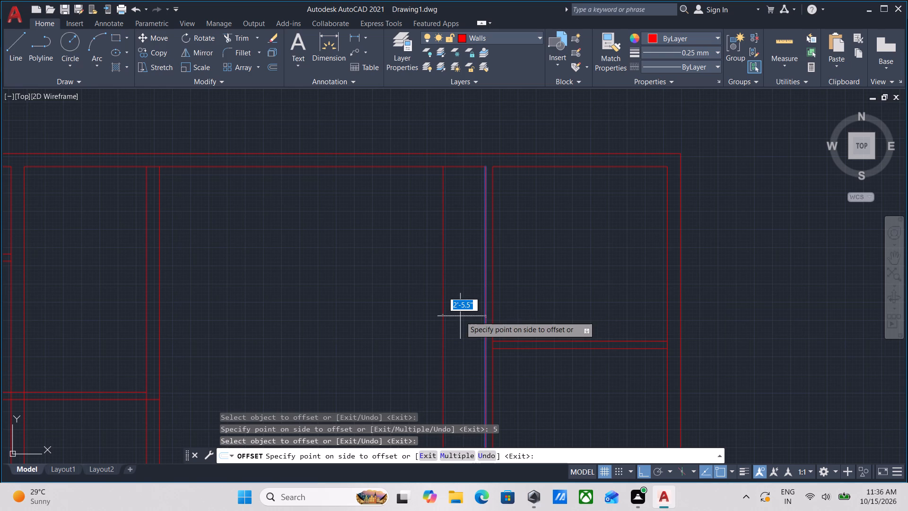
text(6')
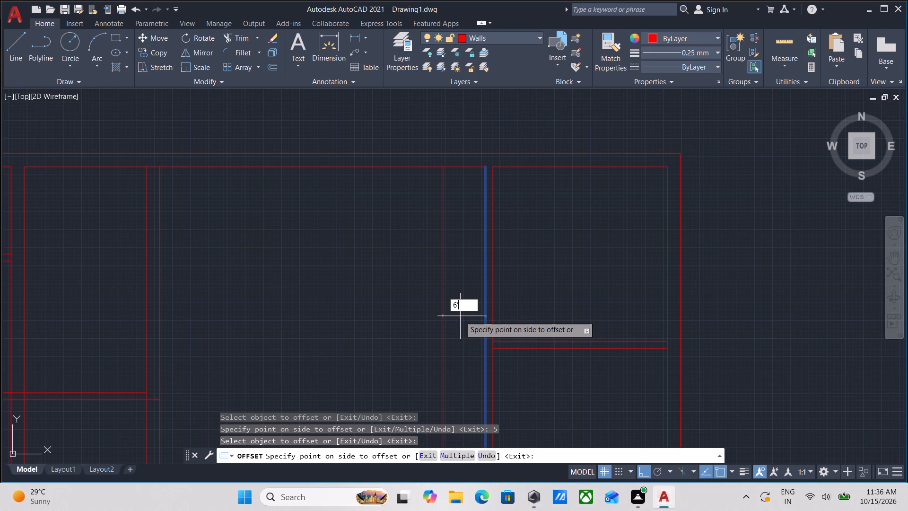
key(Return)
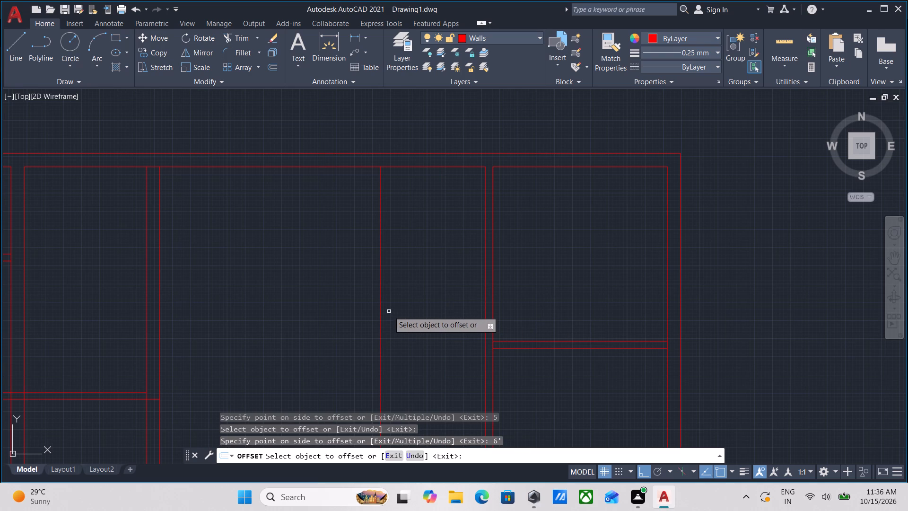
Offset the newest vertical line 5" to the left to give that partition its thickness.
click(381, 302)
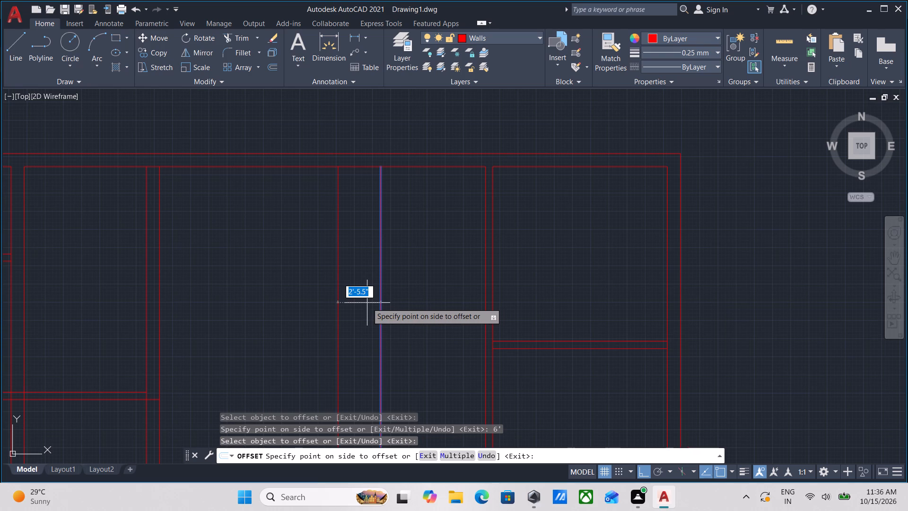
key(5)
key(Return)
scroll(362, 305, down, 1)
middle_drag(362, 305, 375, 281)
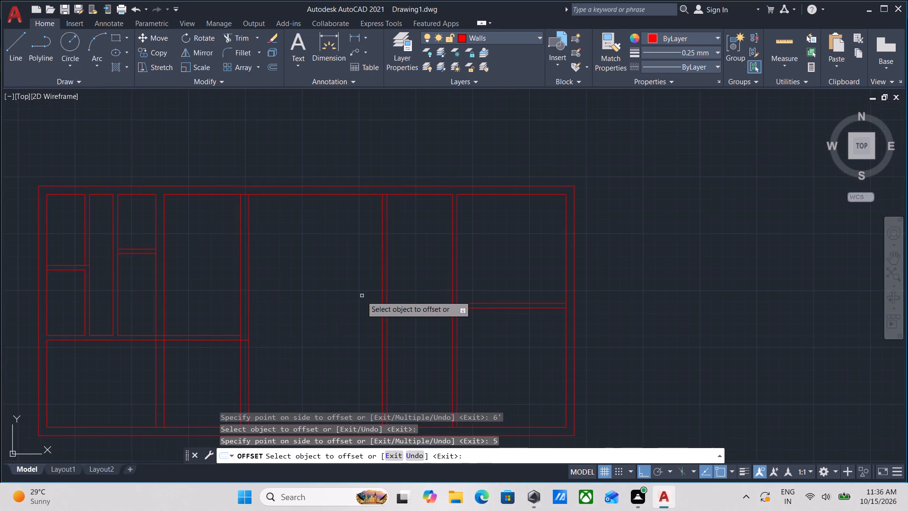
middle_drag(362, 296, 392, 269)
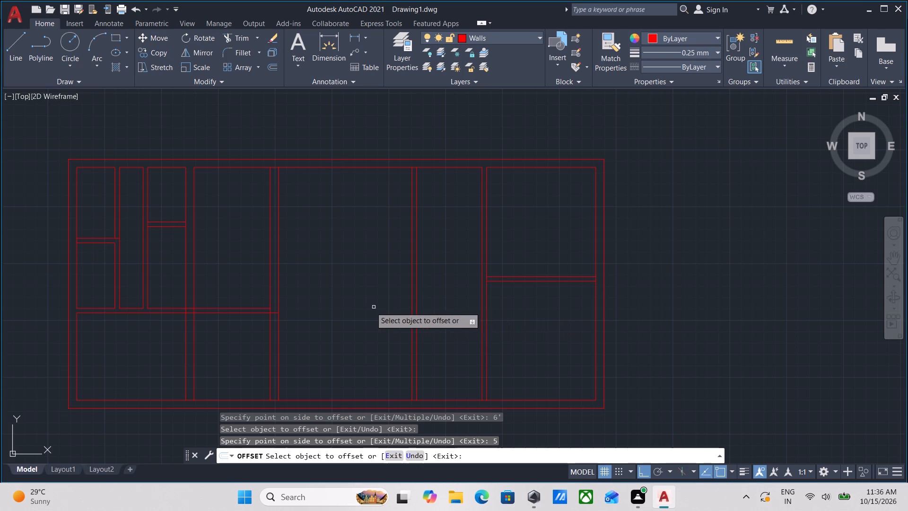
middle_drag(348, 298, 352, 315)
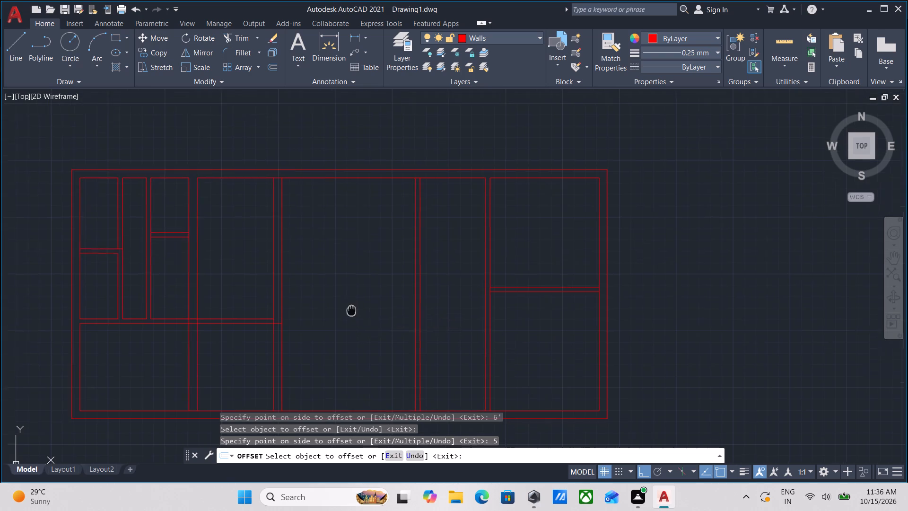
middle_drag(352, 315, 353, 341)
middle_drag(351, 314, 357, 342)
scroll(344, 304, up, 1)
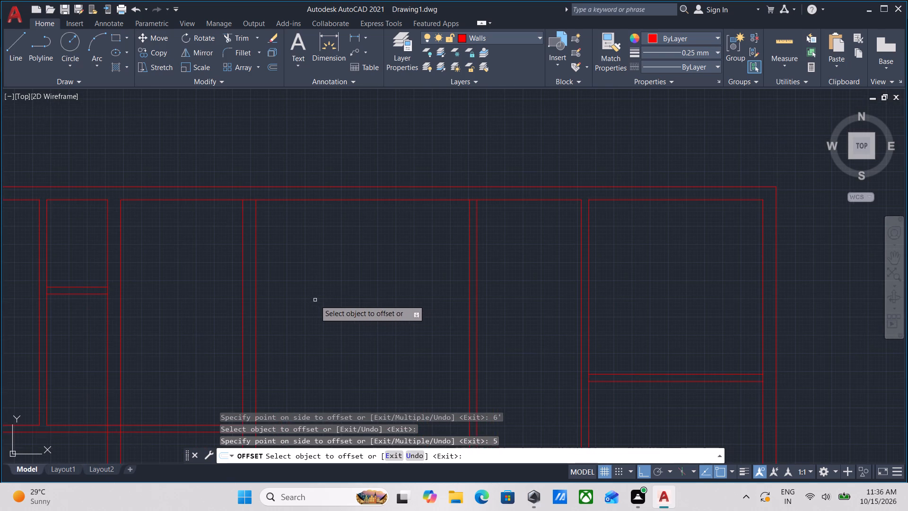
key(Escape)
Trim the top wall's inner line where the 9" vertical partition and the newest 5" vertical partition meet it.
scroll(315, 286, down, 1)
middle_drag(315, 286, 317, 318)
scroll(301, 294, up, 1)
middle_drag(301, 293, 303, 326)
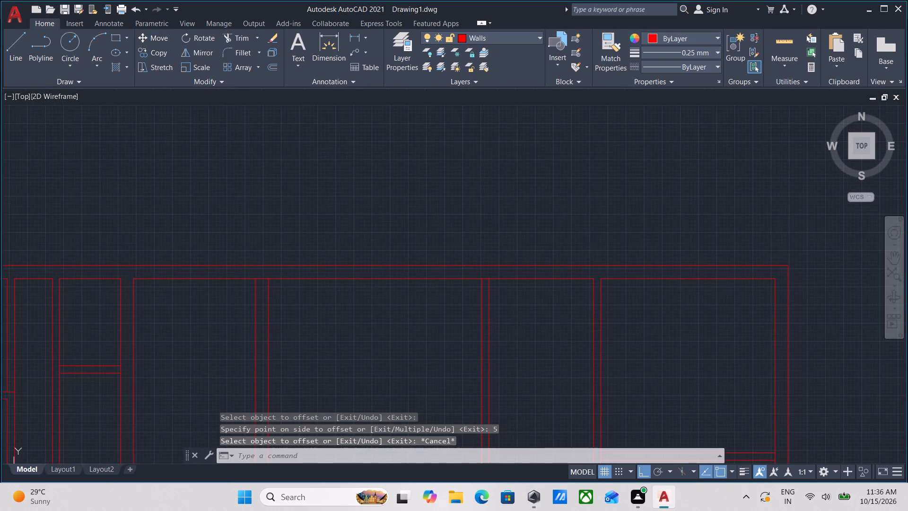
text(TR)
key(Return)
scroll(279, 308, up, 2)
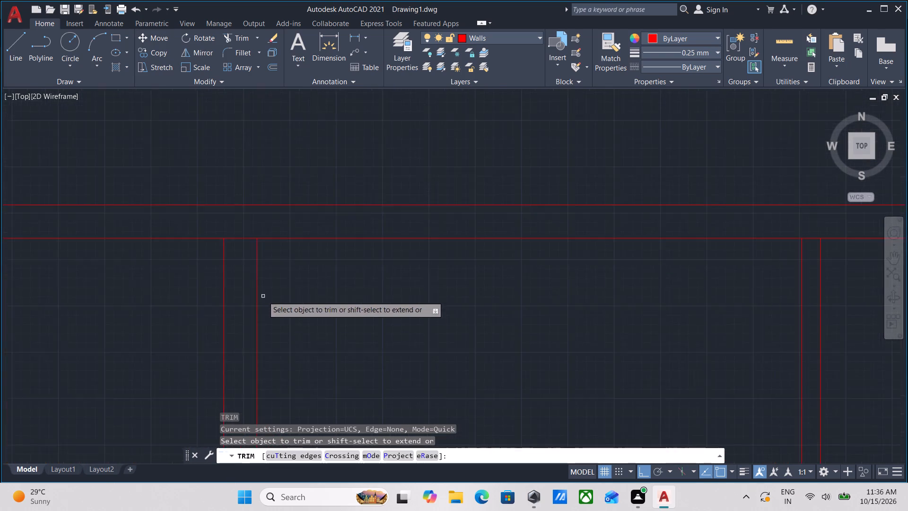
scroll(263, 296, up, 1)
click(231, 228)
click(232, 194)
scroll(303, 238, down, 3)
middle_drag(305, 239, 169, 199)
scroll(399, 183, up, 3)
drag(288, 239, 288, 234)
click(289, 196)
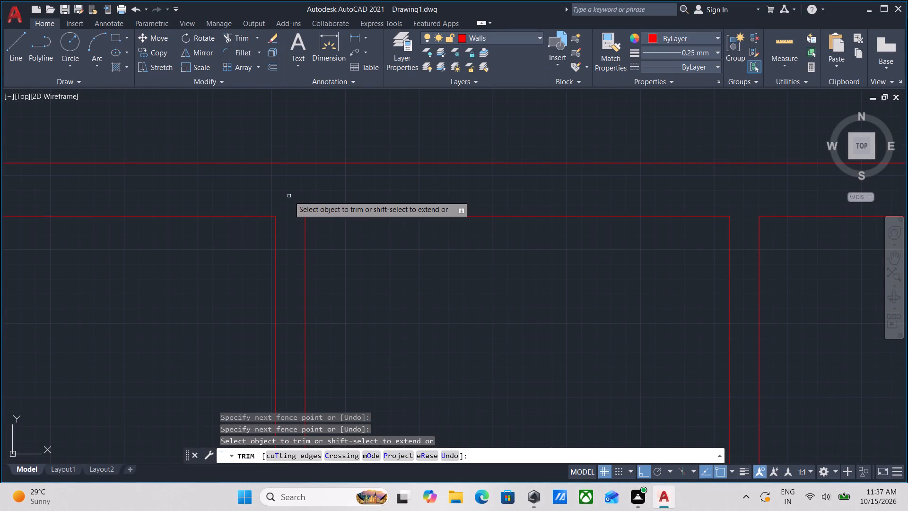
scroll(289, 196, down, 2)
key(Escape)
Offset the top wall's inner line in the wide middle room 9'6" downward to start a cross partition.
middle_drag(235, 229, 356, 267)
drag(348, 263, 343, 257)
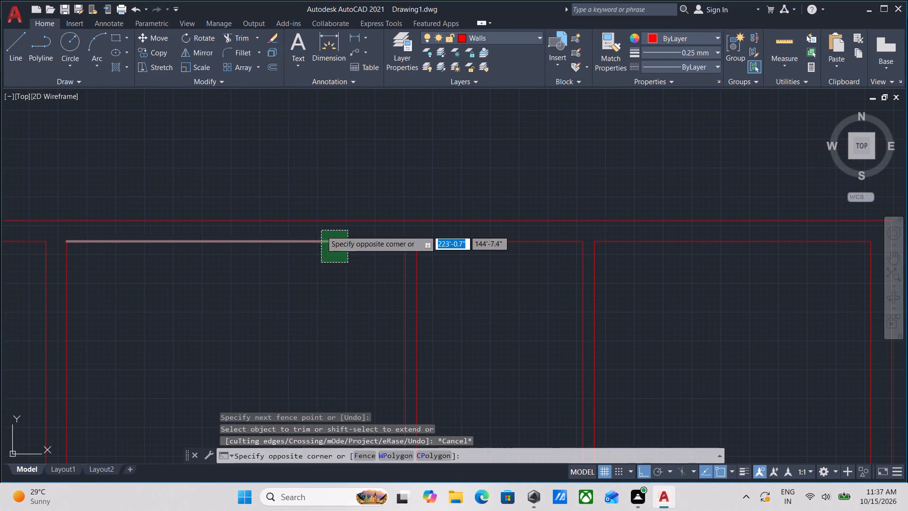
click(321, 230)
middle_drag(321, 230, 359, 243)
key(o)
key(Return)
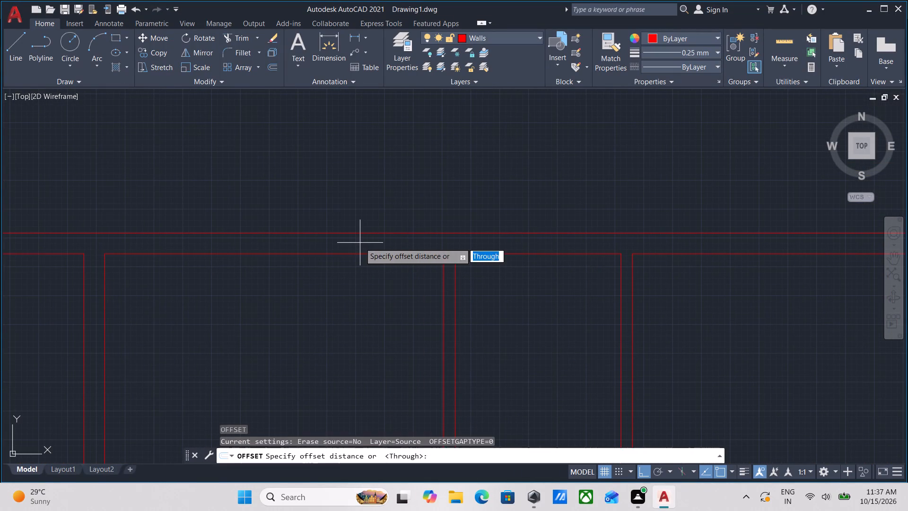
click(277, 255)
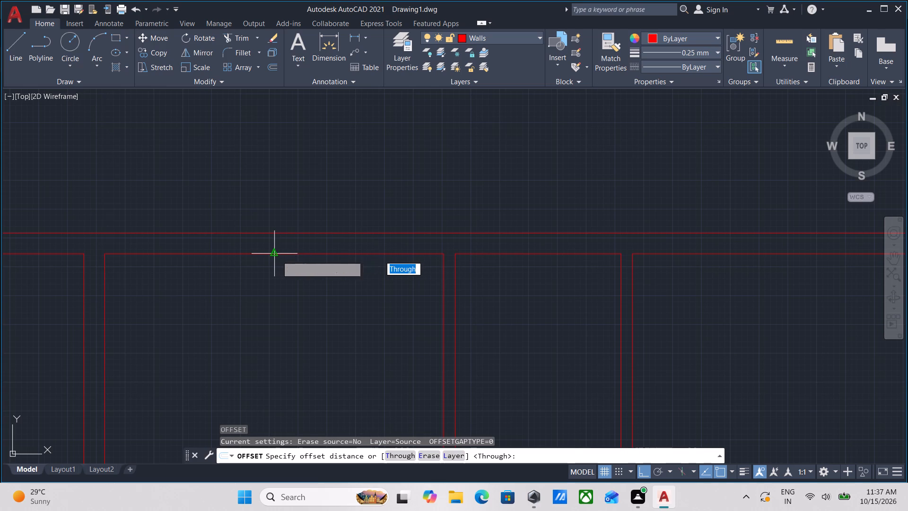
drag(274, 300, 274, 295)
scroll(291, 356, down, 1)
middle_drag(291, 352, 336, 254)
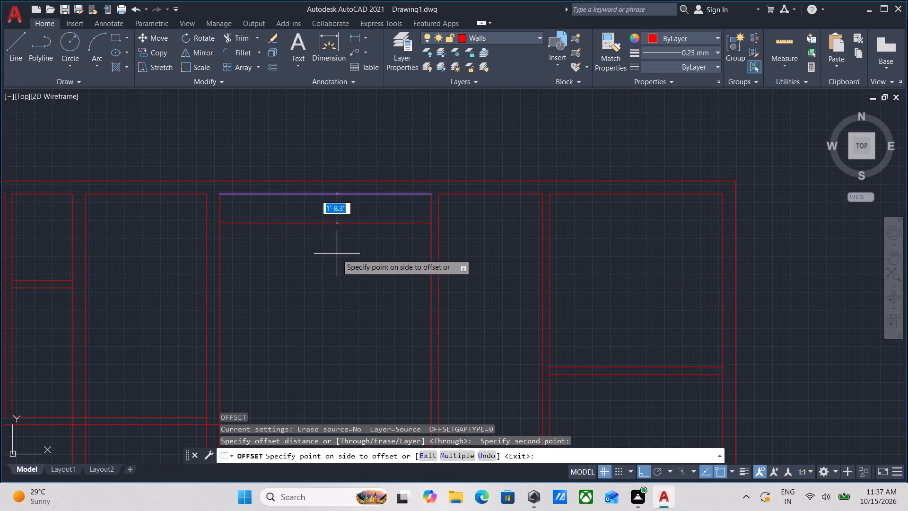
scroll(337, 254, down, 1)
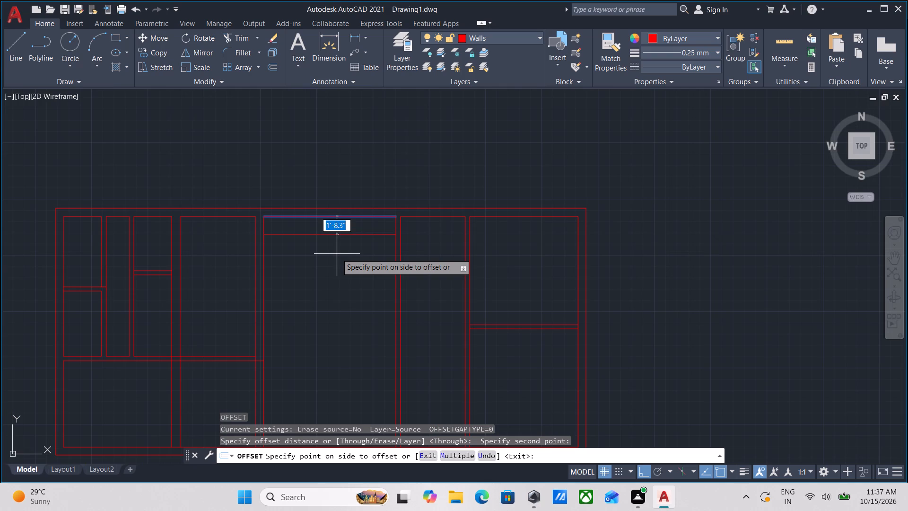
text(9')
key(6)
key(Return)
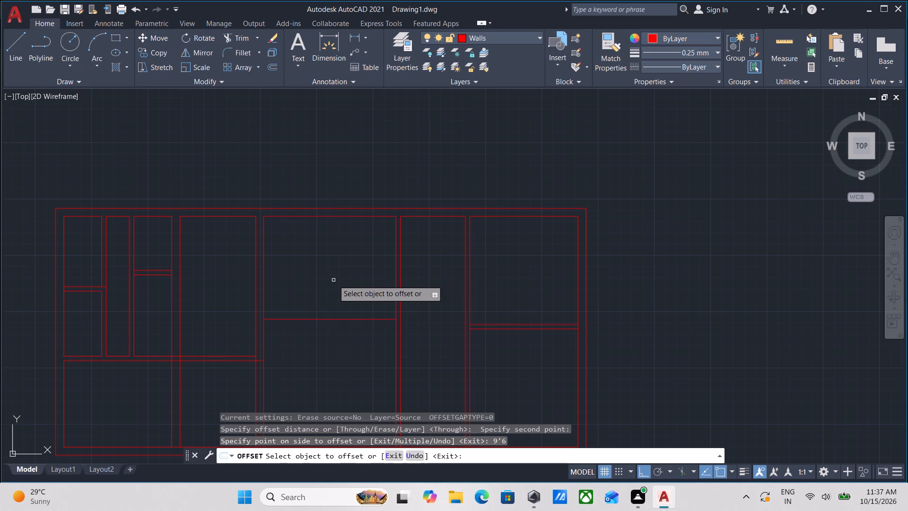
Offset the middle room's new cross line 5" downward to give the partition its thickness.
scroll(353, 282, down, 1)
middle_drag(353, 282, 359, 253)
scroll(332, 283, up, 2)
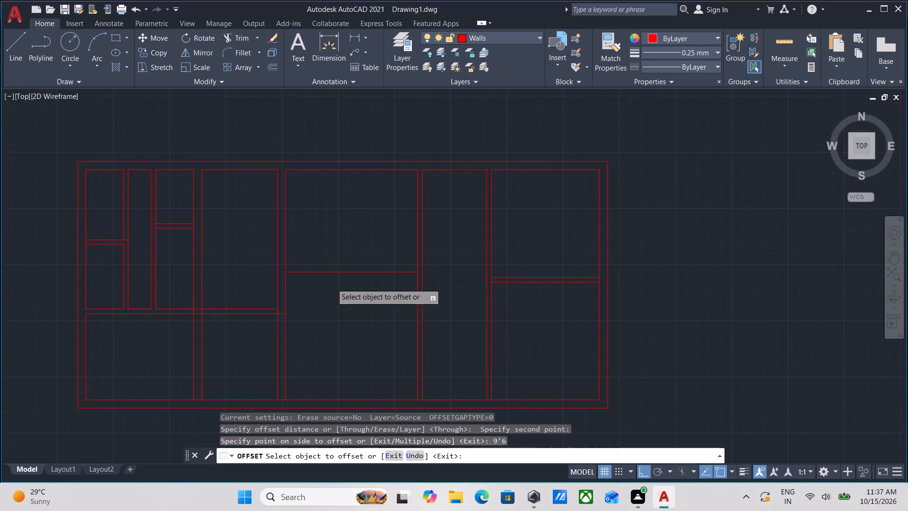
click(332, 265)
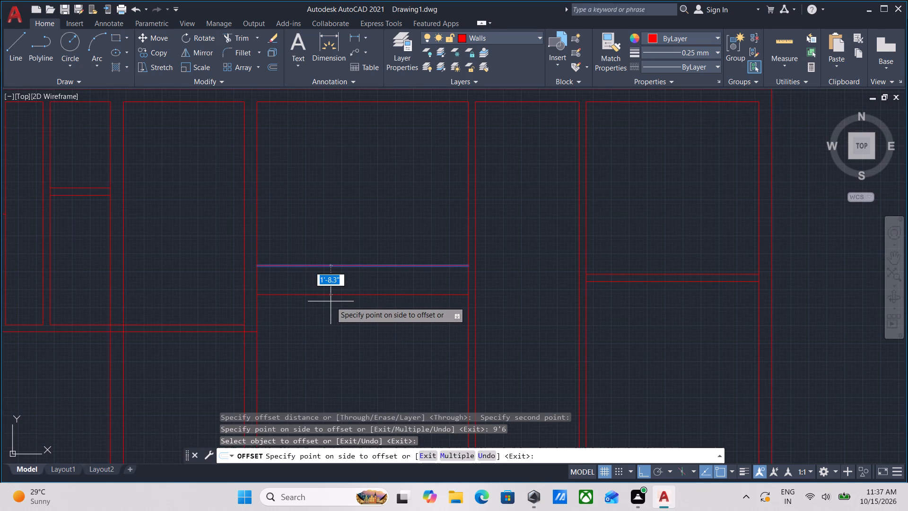
key(5)
key(Return)
scroll(353, 288, down, 1)
middle_drag(353, 288, 314, 334)
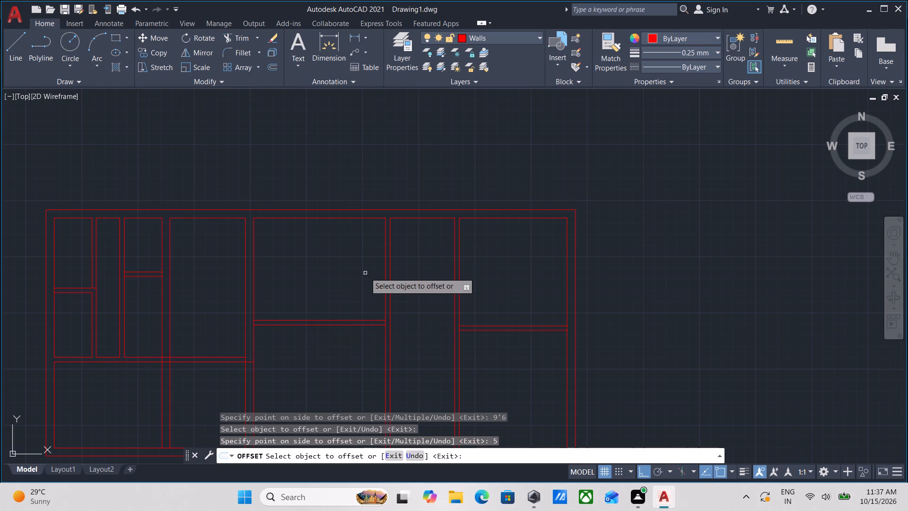
middle_drag(440, 252, 422, 305)
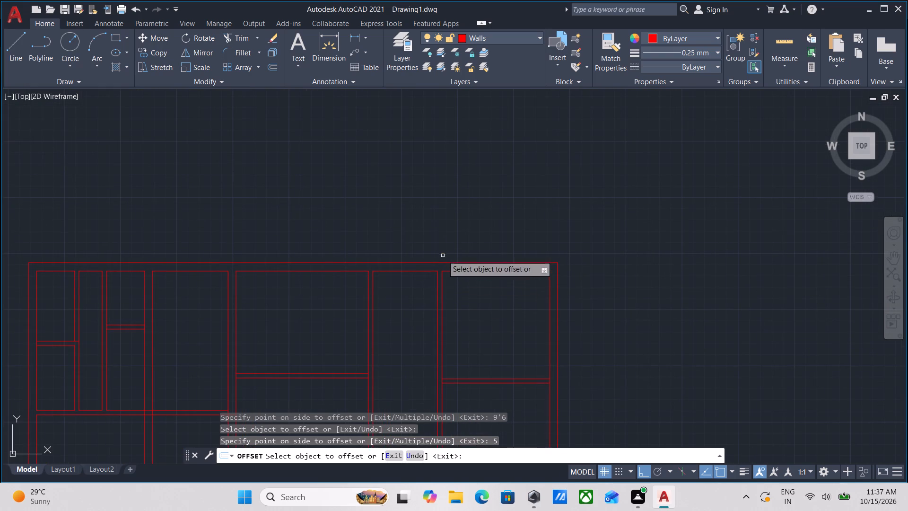
Offset the top wall's inner line in the narrow room beside the wide middle room 6'6" downward to start a cross partition.
click(415, 270)
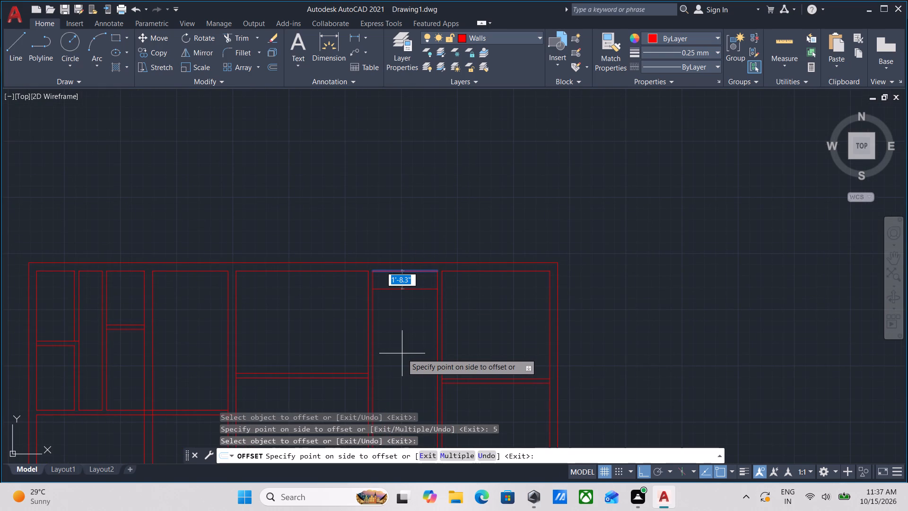
text(6')
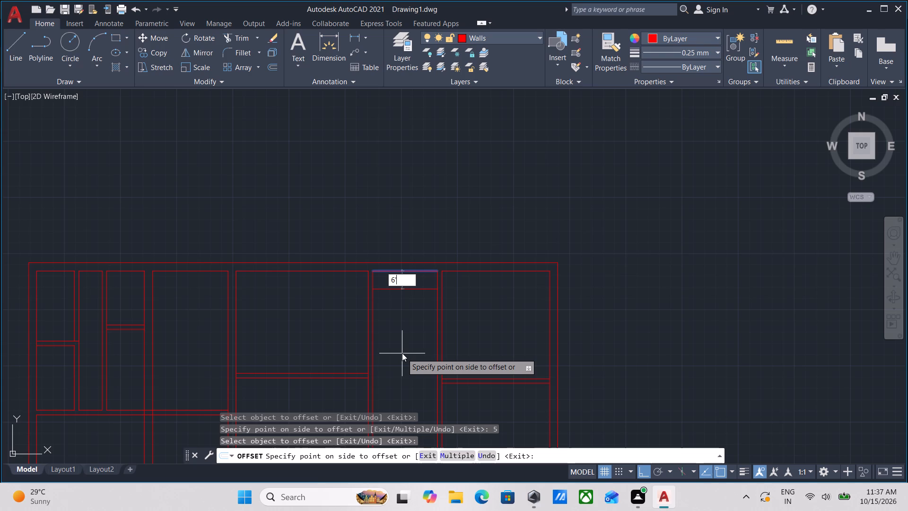
key(6)
key(Return)
Offset the narrow room's new cross line 5" downward to give that partition its thickness.
scroll(409, 353, down, 1)
middle_drag(410, 352, 410, 299)
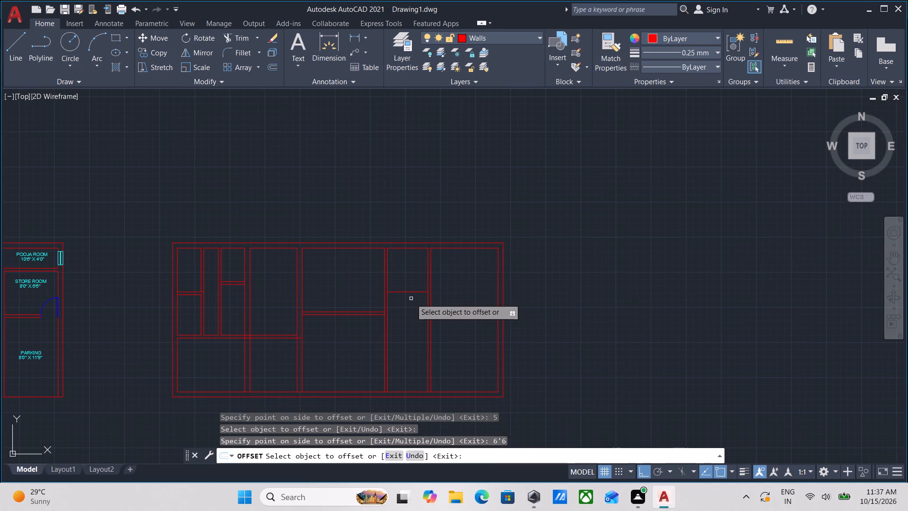
scroll(411, 299, up, 1)
click(414, 288)
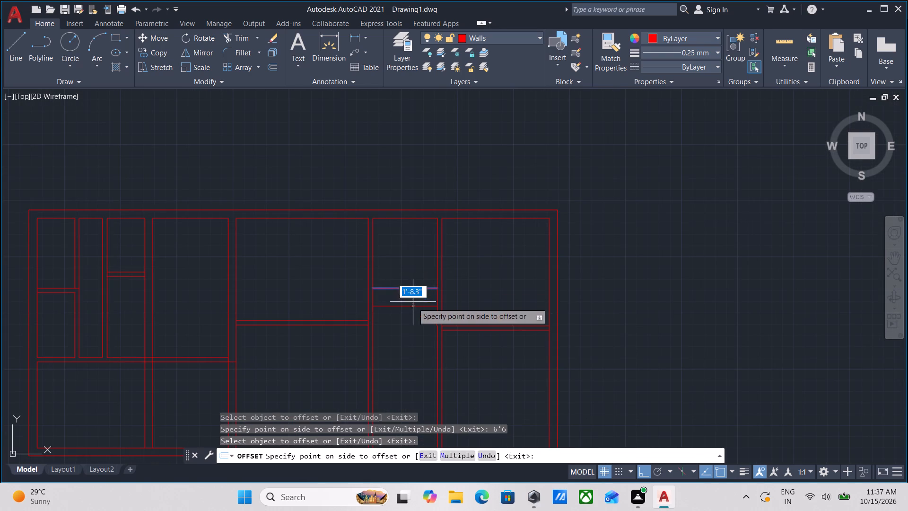
key(5)
key(Return)
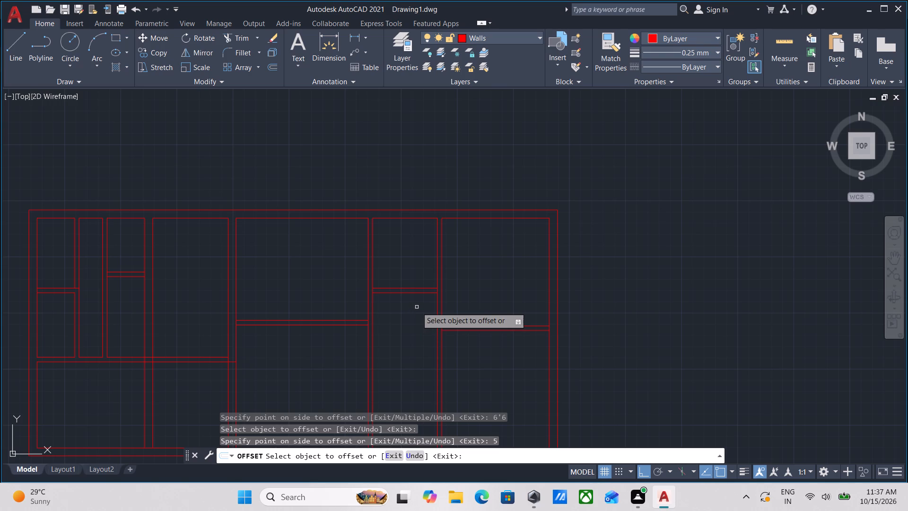
middle_drag(411, 324, 429, 281)
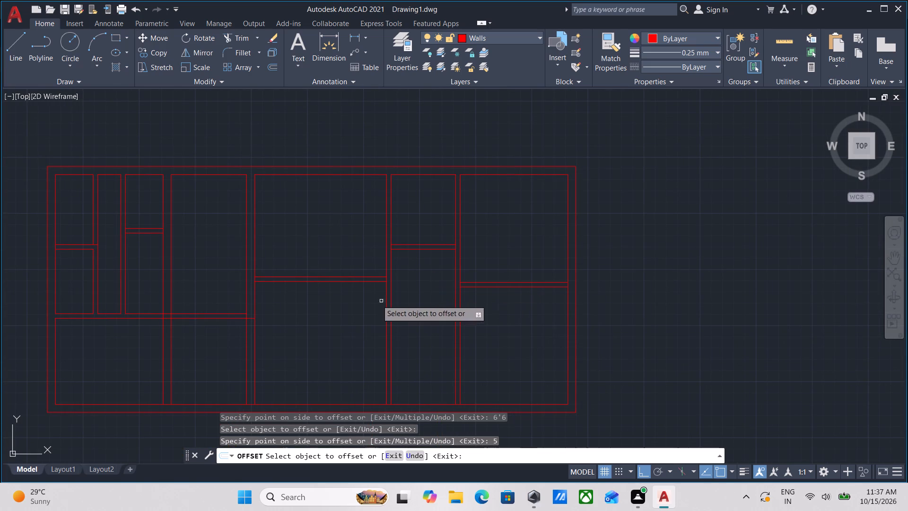
key(Escape)
Extend the lower line of the wide middle room's cross partition to the far face of the 5" vertical partition on its right.
middle_drag(365, 294, 372, 318)
text(EX)
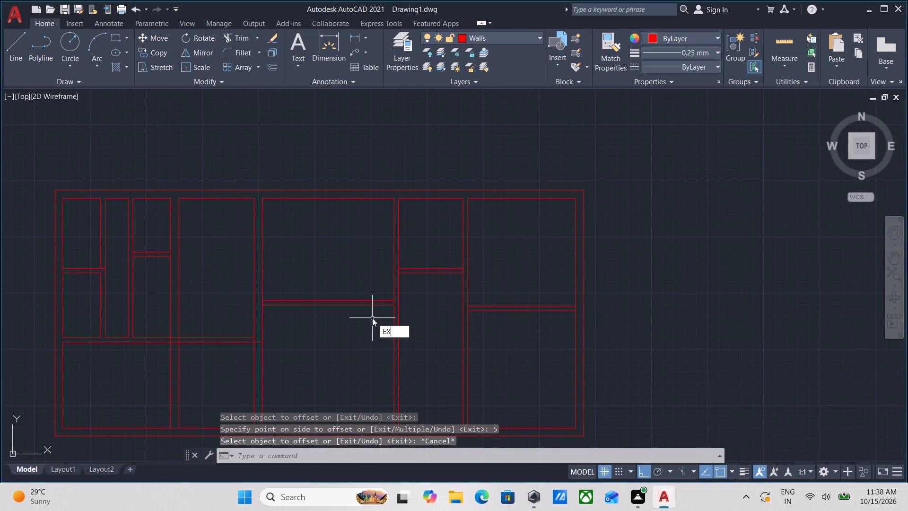
key(Return)
click(385, 306)
scroll(413, 302, up, 1)
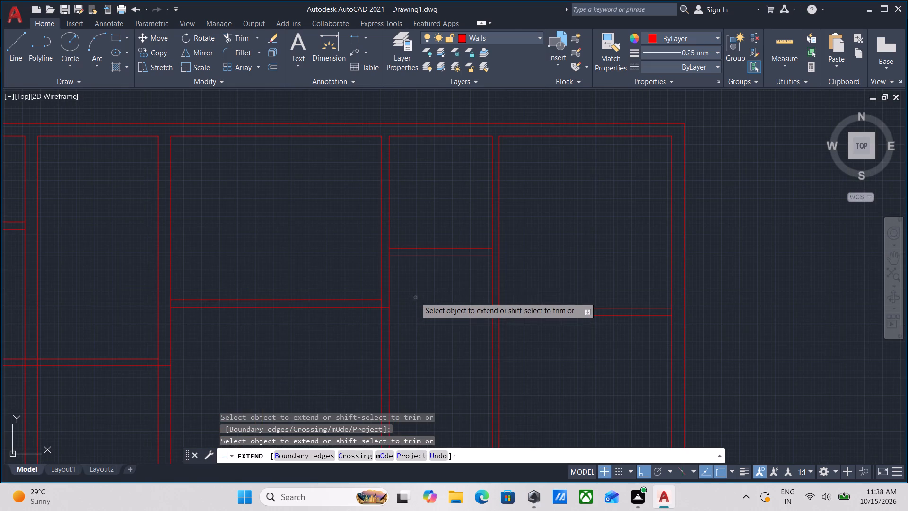
key(Escape)
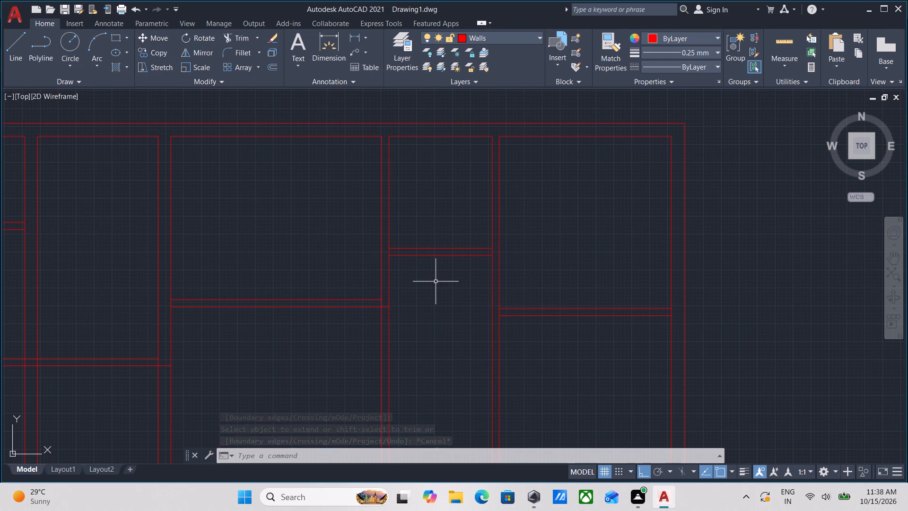
Extend the upper line of the long left-hand horizontal partition across the middle and narrow rooms to the last vertical partition's near face.
middle_drag(372, 327, 455, 315)
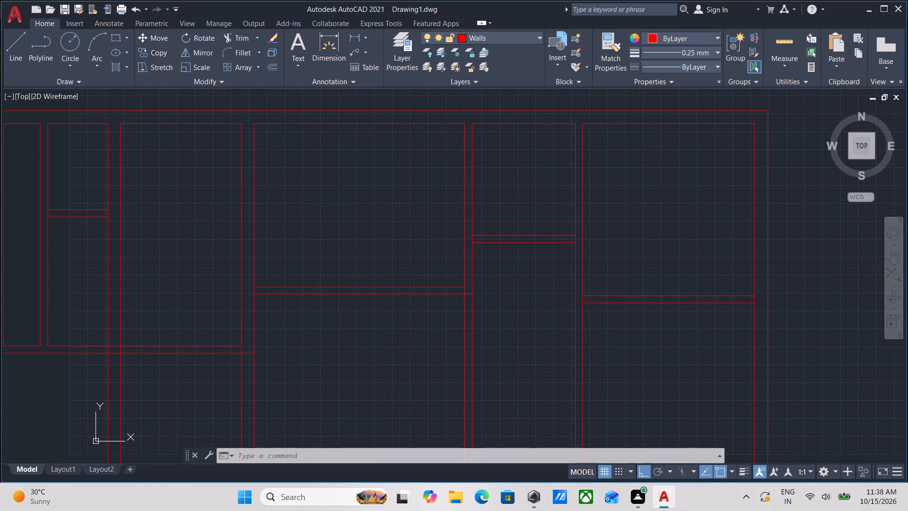
middle_drag(389, 352, 391, 344)
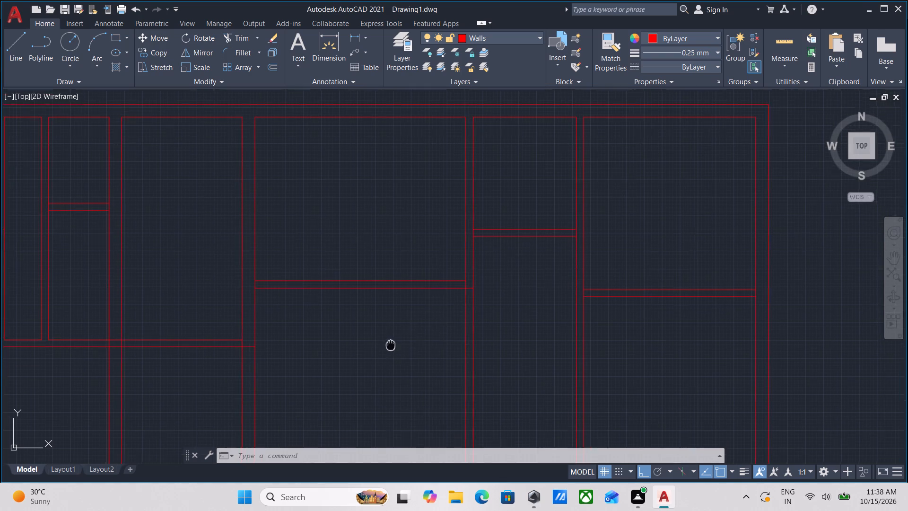
middle_drag(391, 344, 424, 300)
middle_drag(388, 329, 425, 278)
scroll(397, 310, down, 1)
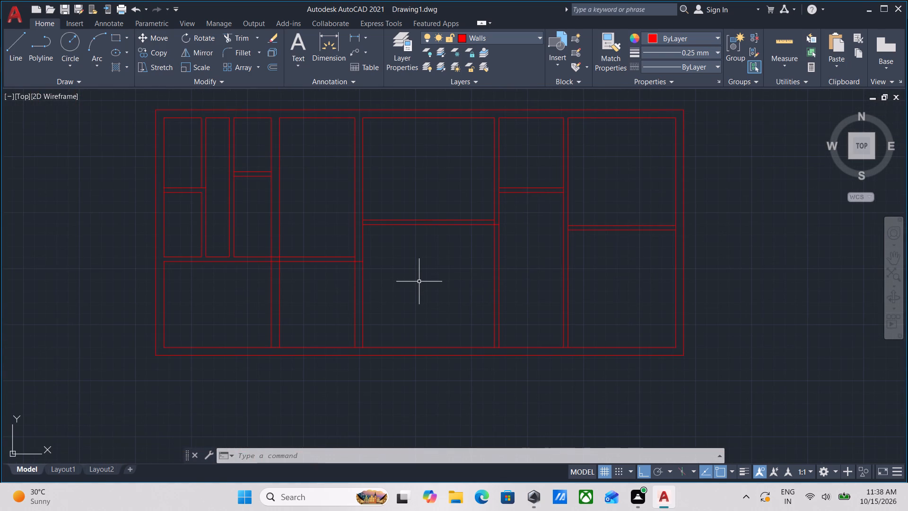
scroll(466, 311, down, 1)
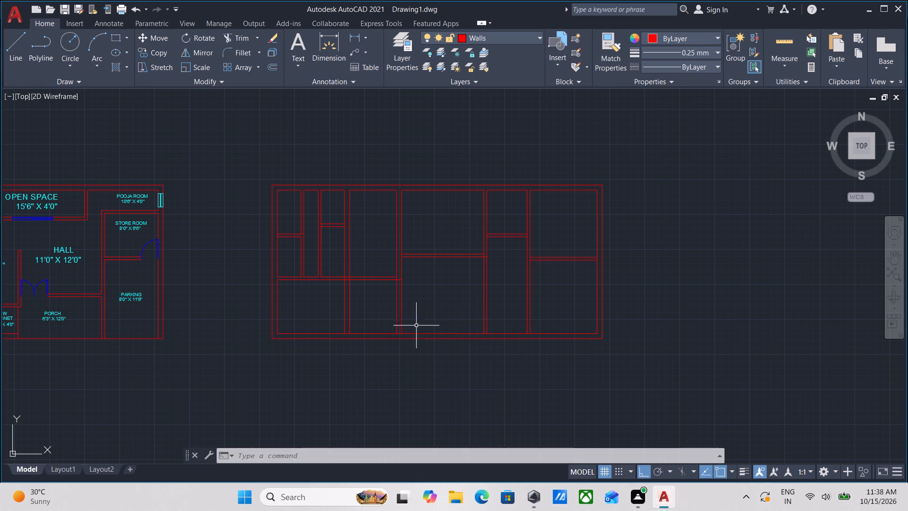
scroll(370, 305, up, 1)
middle_drag(370, 305, 366, 345)
scroll(410, 290, up, 1)
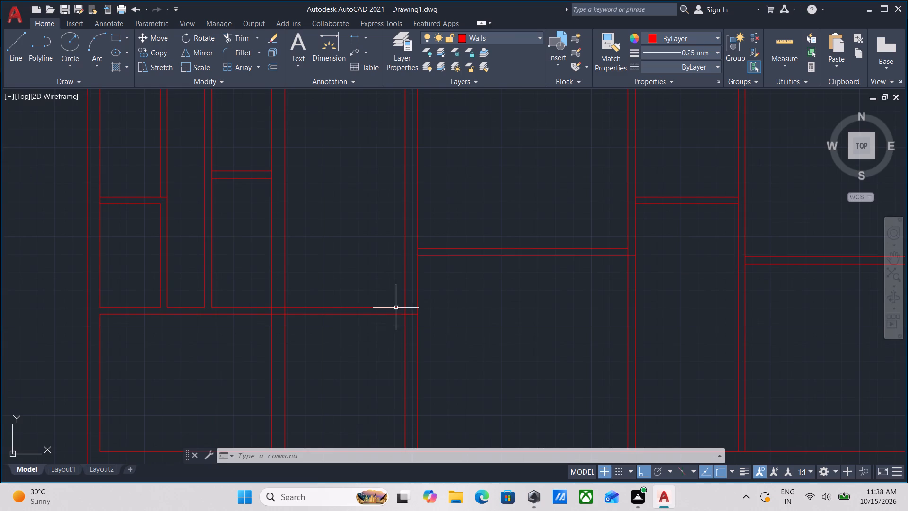
middle_drag(365, 276, 321, 303)
text(EX)
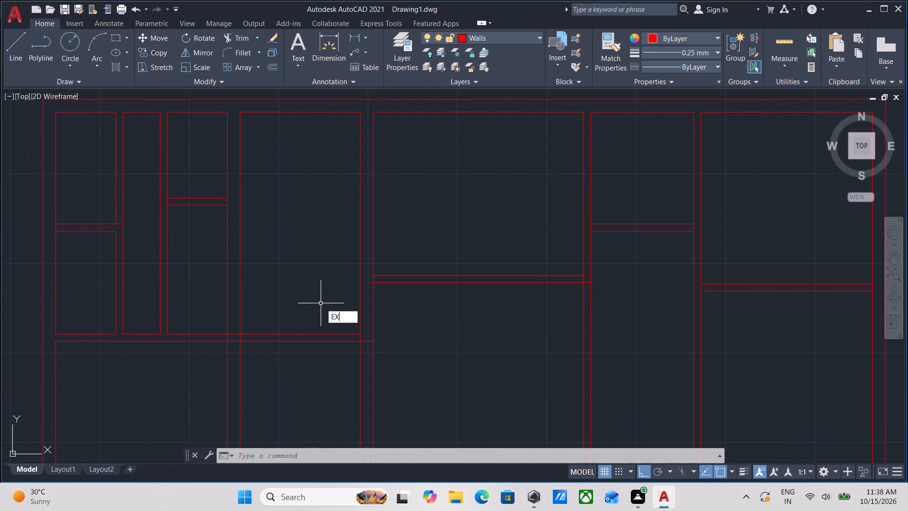
key(Return)
click(339, 334)
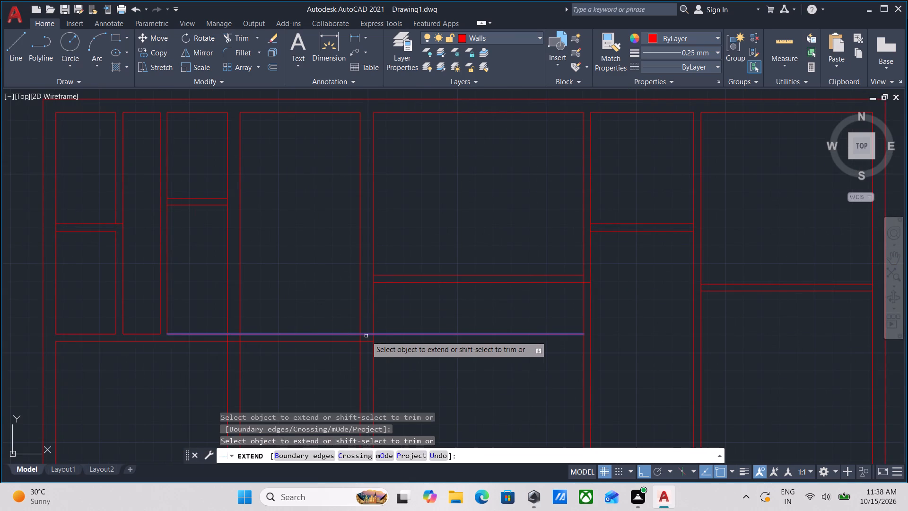
click(366, 334)
click(439, 335)
middle_drag(506, 340, 458, 329)
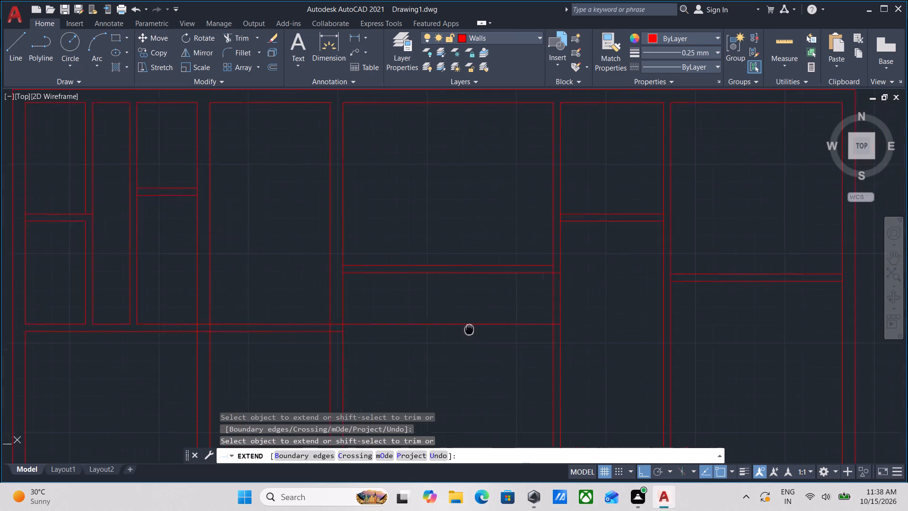
middle_drag(458, 329, 389, 326)
click(416, 317)
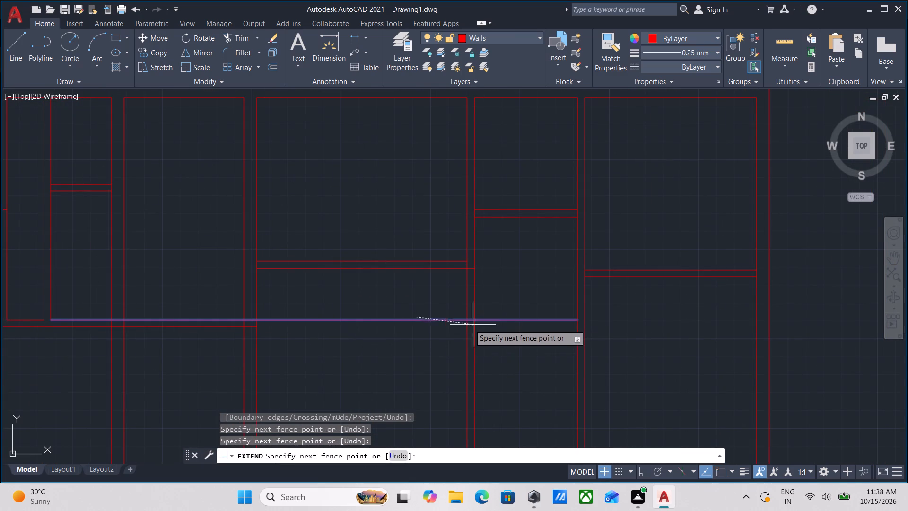
click(401, 332)
scroll(401, 332, down, 1)
middle_drag(401, 332, 406, 309)
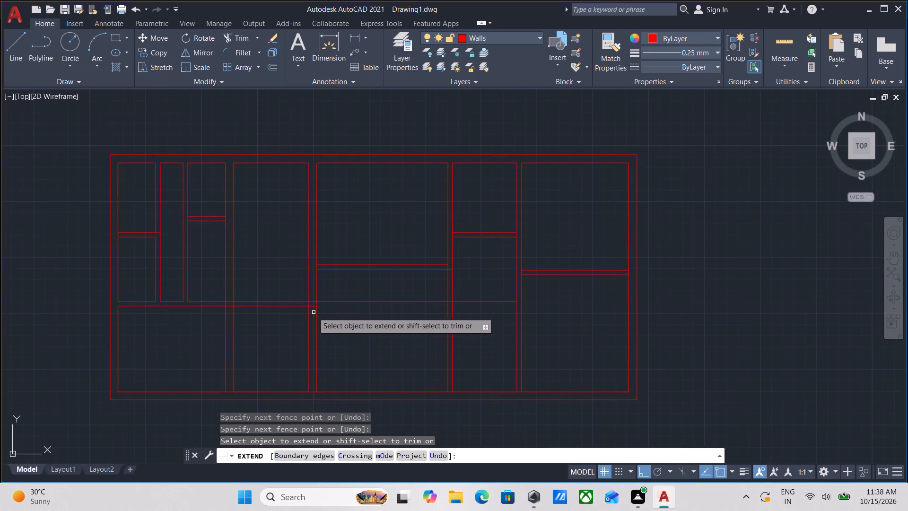
Extend the long horizontal partition's lower line, and the rest of its upper line, to the far face of the last 5" vertical partition.
click(291, 306)
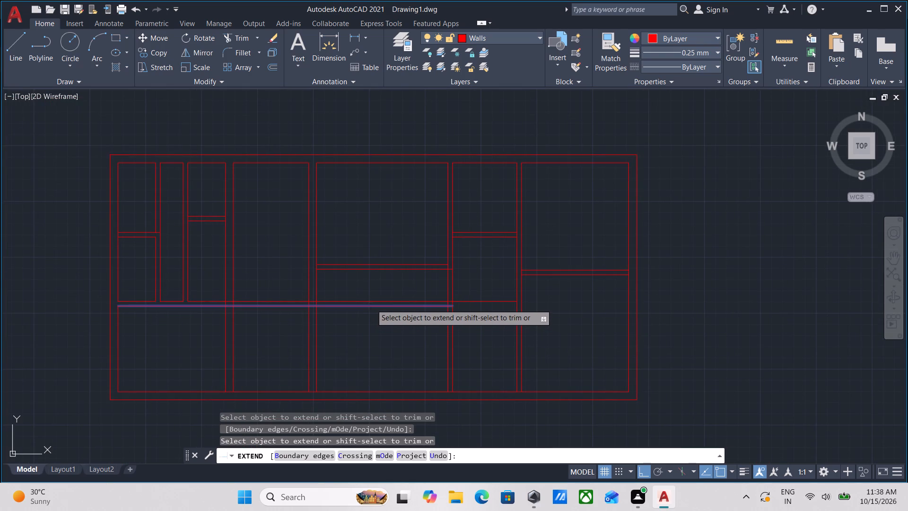
click(371, 304)
click(406, 307)
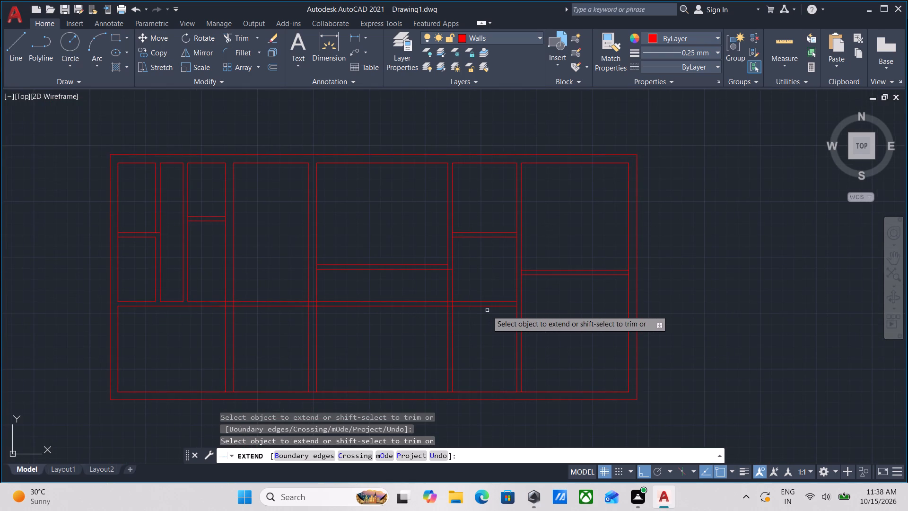
click(495, 308)
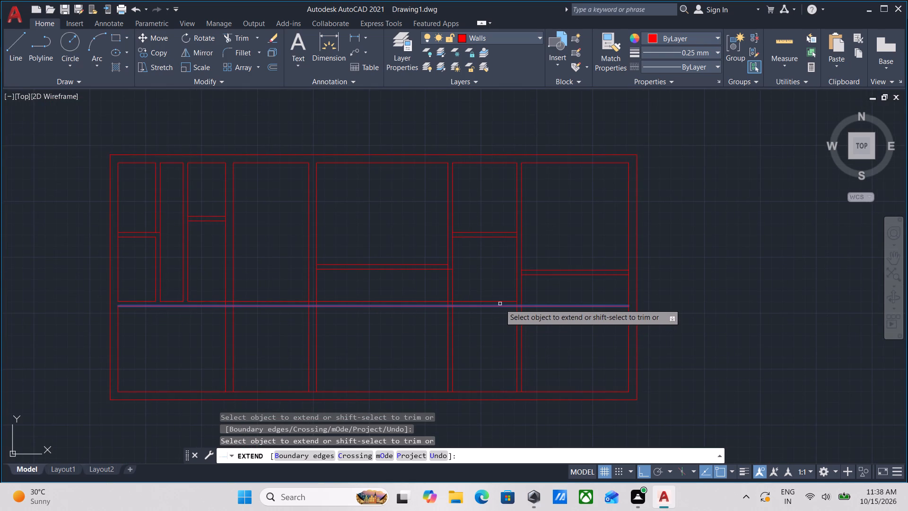
click(500, 301)
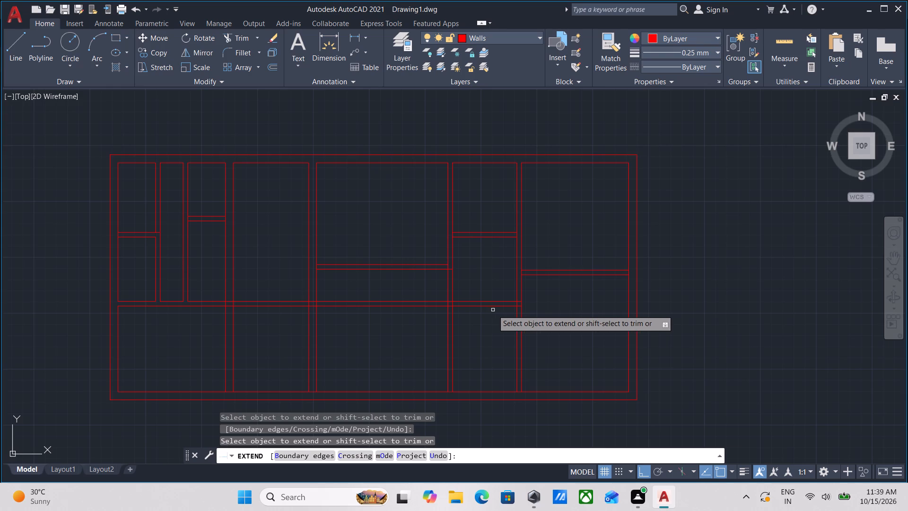
scroll(487, 314, up, 1)
scroll(458, 323, down, 1)
key(Escape)
Measure the clear widths and heights of the rooms above and below the long horizontal partition.
middle_drag(458, 323, 471, 328)
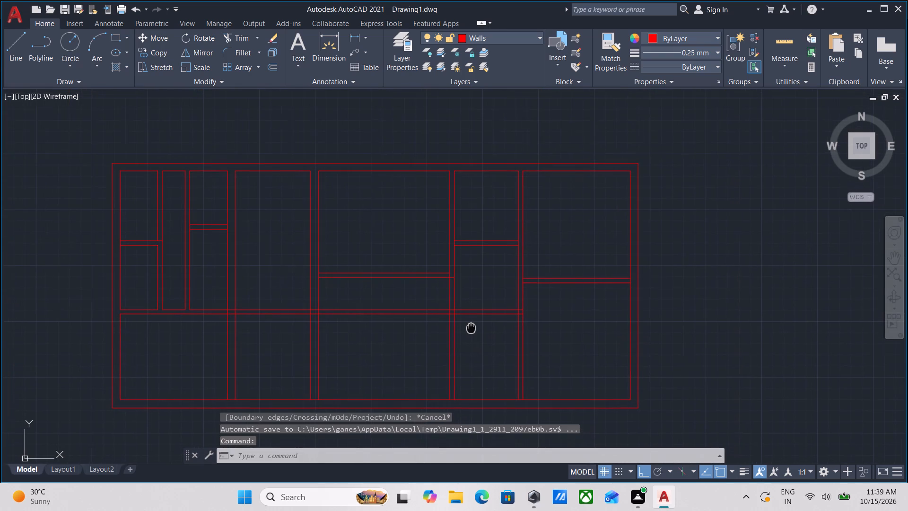
middle_drag(471, 328, 471, 328)
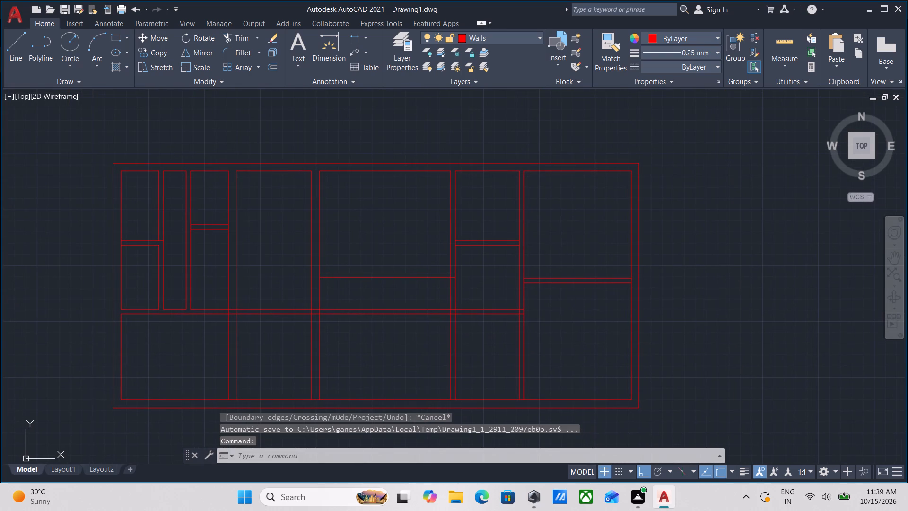
middle_drag(473, 348, 474, 343)
scroll(532, 307, up, 2)
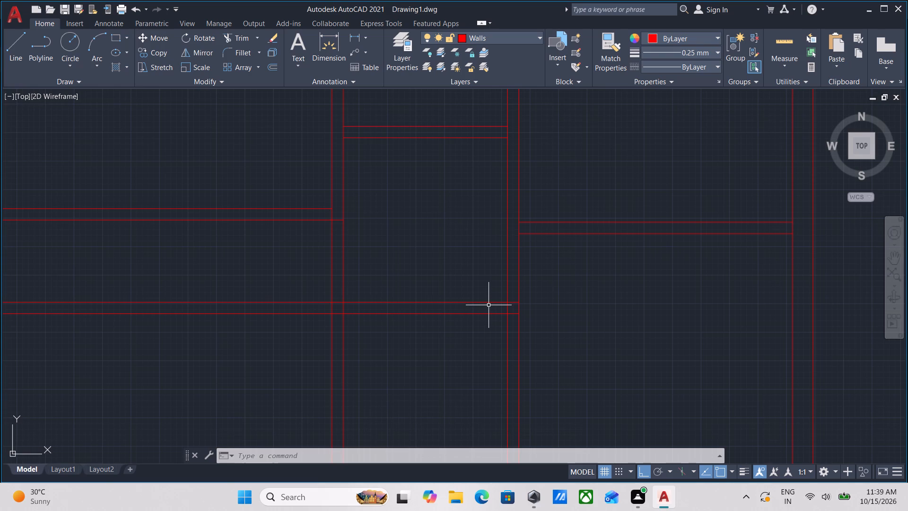
scroll(490, 325, down, 1)
middle_drag(489, 324, 496, 306)
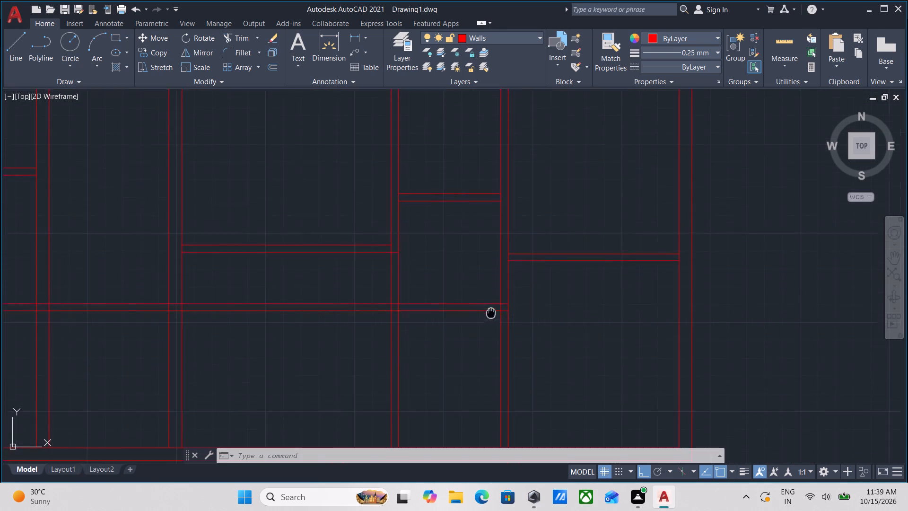
middle_drag(496, 306, 533, 271)
middle_drag(488, 304, 500, 300)
text(MEA)
key(Return)
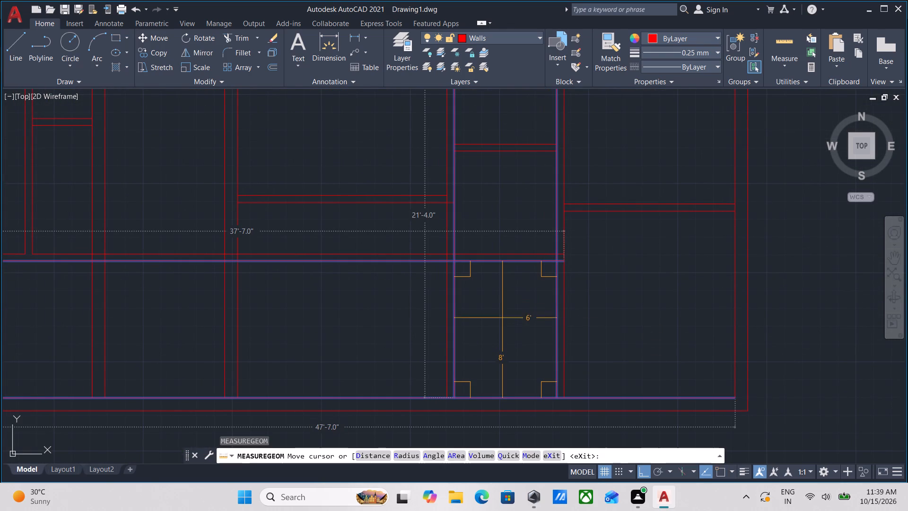
scroll(246, 309, down, 1)
middle_drag(246, 309, 250, 310)
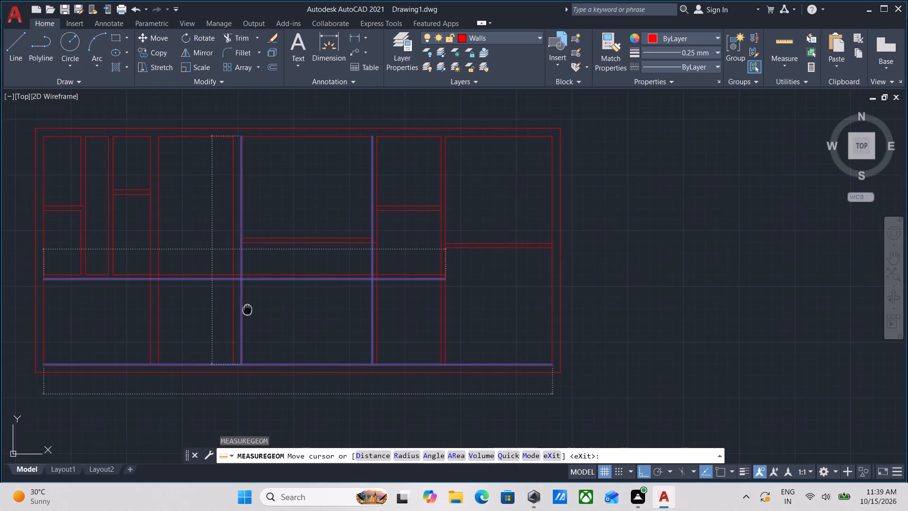
middle_drag(250, 310, 461, 303)
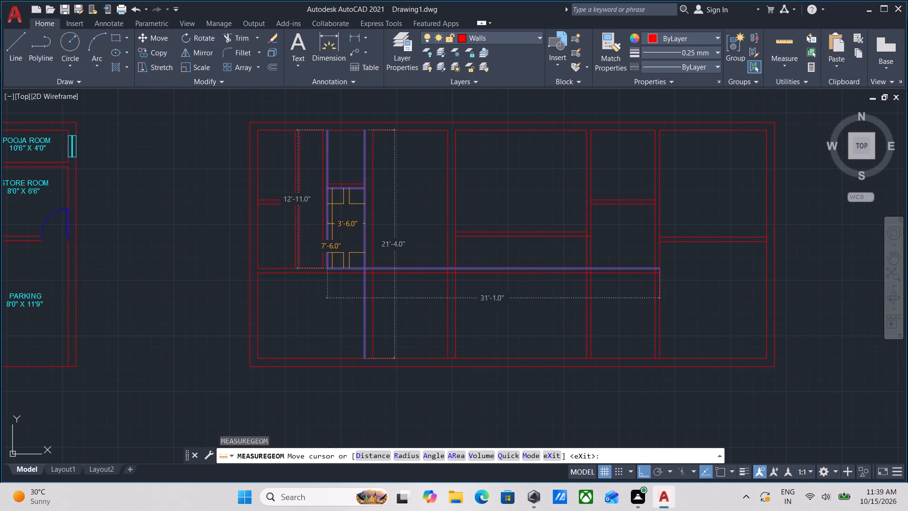
middle_drag(286, 225, 278, 291)
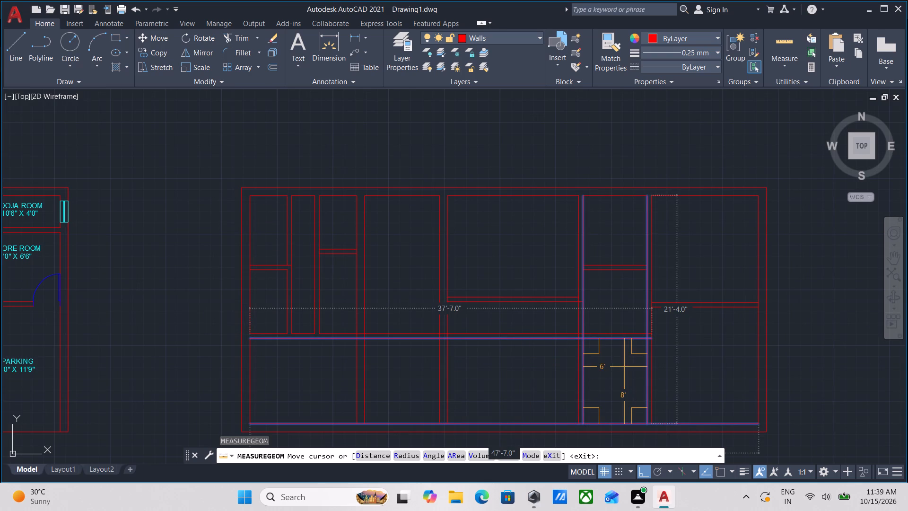
middle_drag(616, 366, 584, 322)
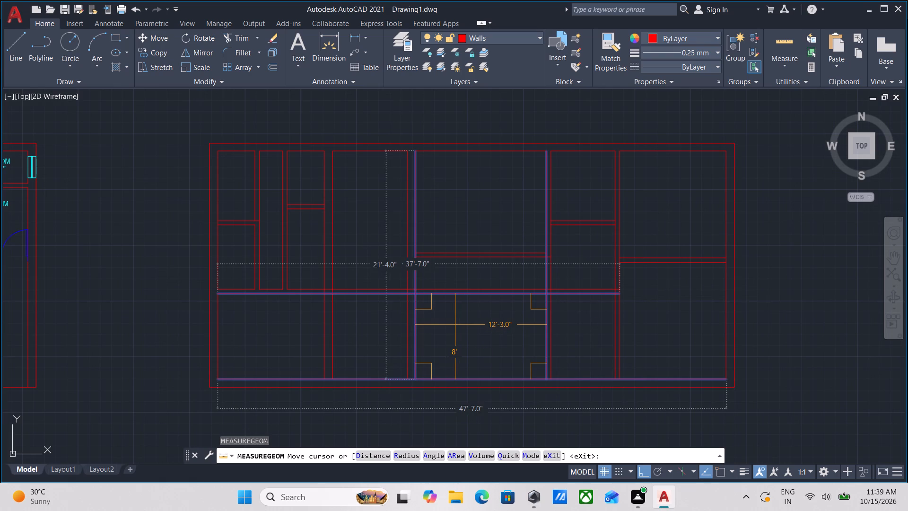
key(Escape)
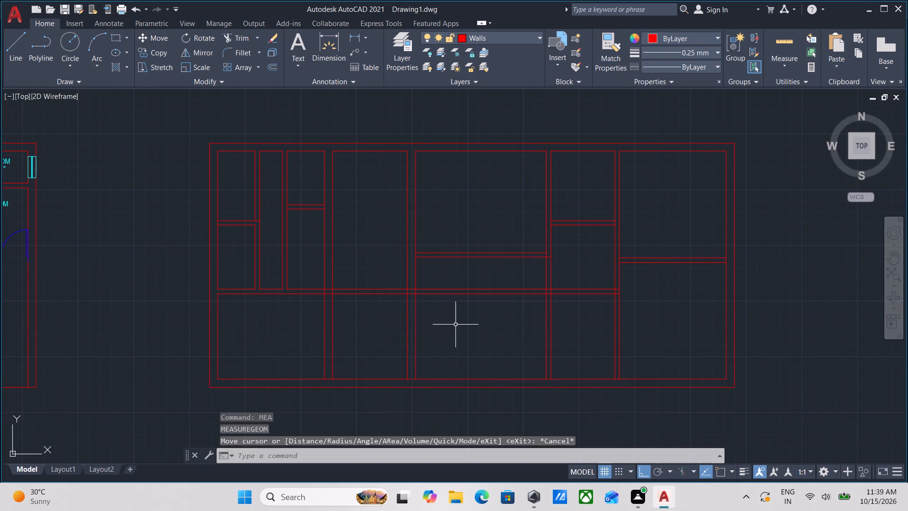
Trim away the parts of the three vertical partitions left of the last one that lie below the long horizontal partition.
text(TR)
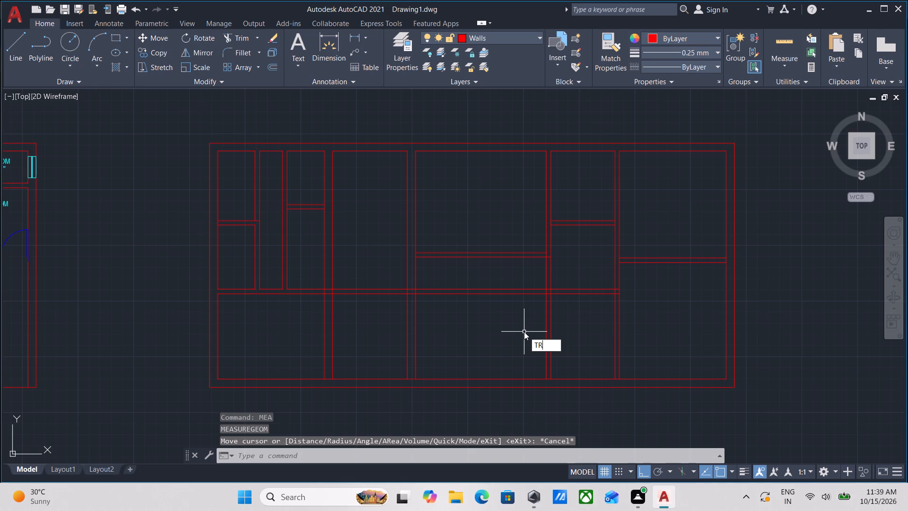
key(Return)
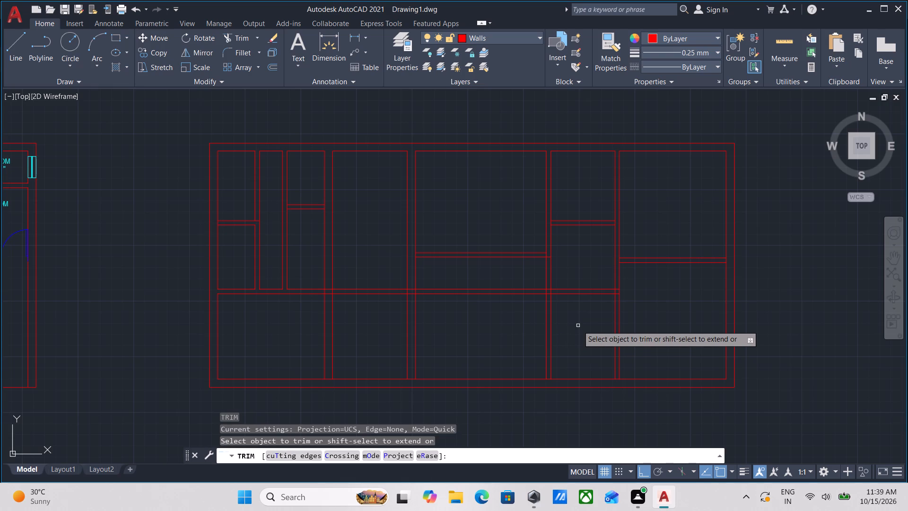
click(578, 326)
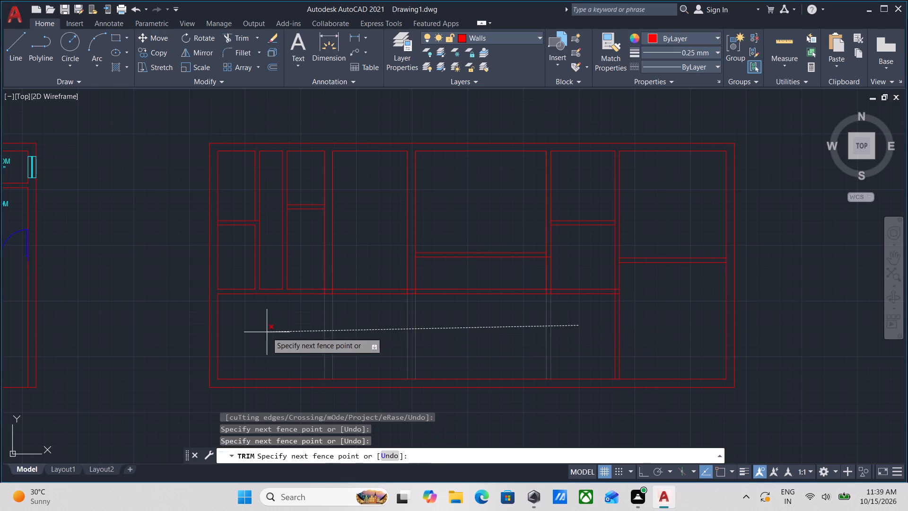
middle_drag(267, 332, 352, 349)
click(382, 345)
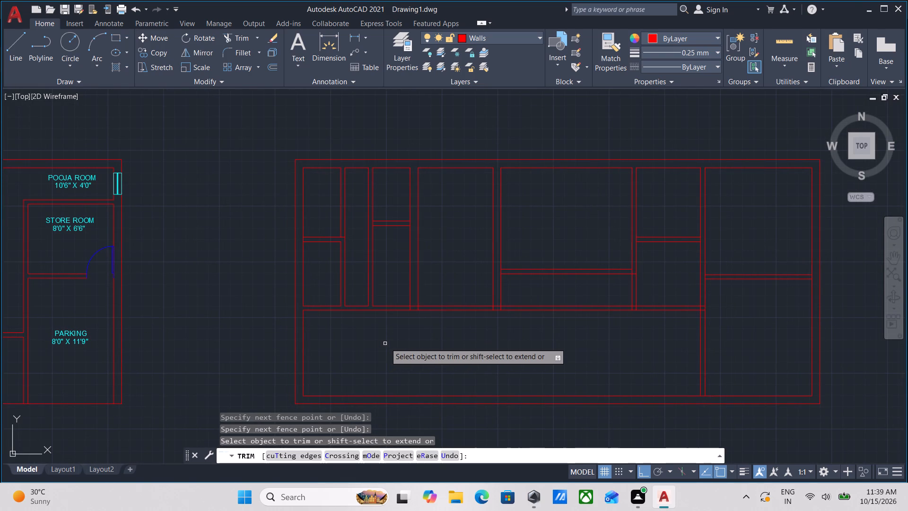
Trim the long horizontal partition's lower line and the last vertical partition's near face where they cross inside their junction.
scroll(410, 329, up, 1)
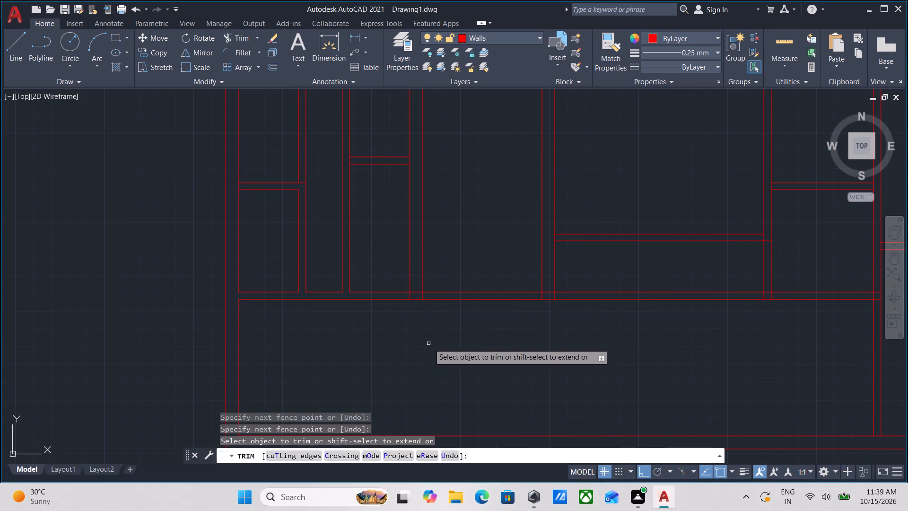
middle_drag(432, 341, 309, 312)
middle_drag(421, 348, 330, 342)
scroll(678, 262, up, 1)
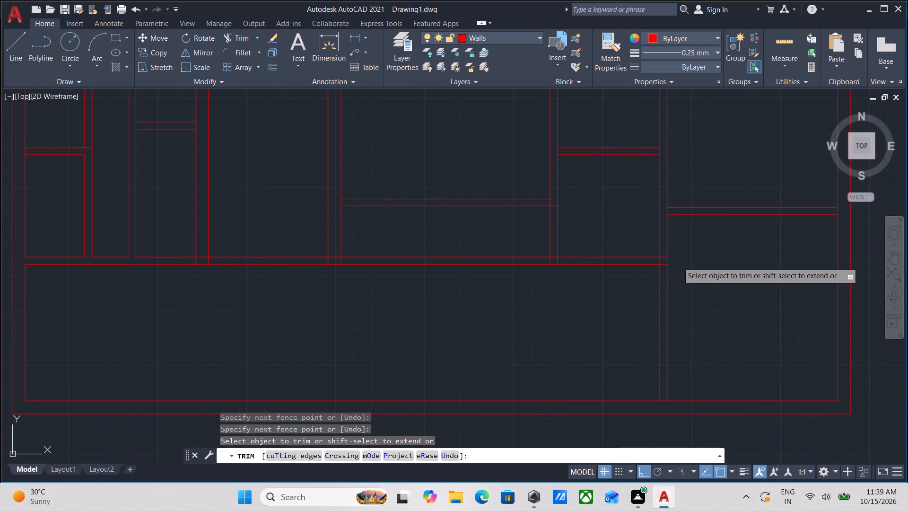
scroll(641, 266, up, 3)
click(685, 272)
click(683, 241)
click(690, 247)
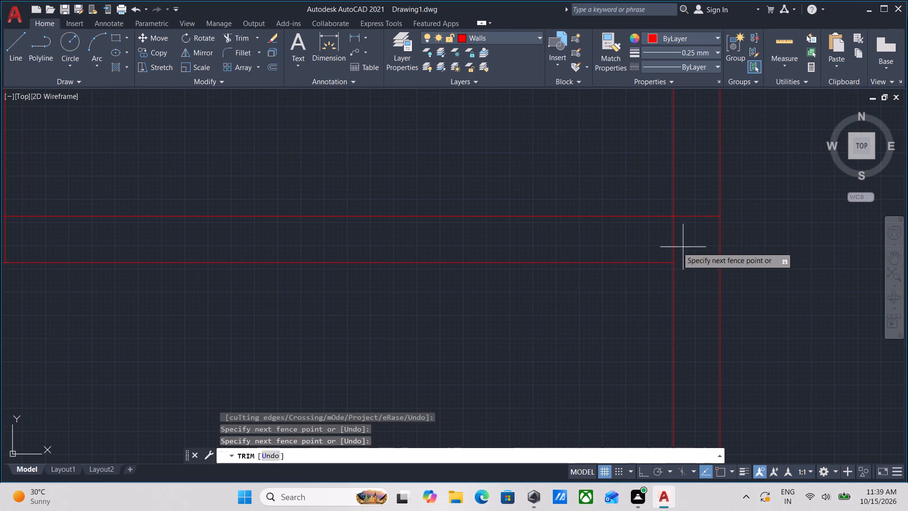
click(619, 247)
scroll(618, 247, down, 4)
middle_drag(519, 336, 541, 362)
scroll(533, 351, down, 1)
key(Escape)
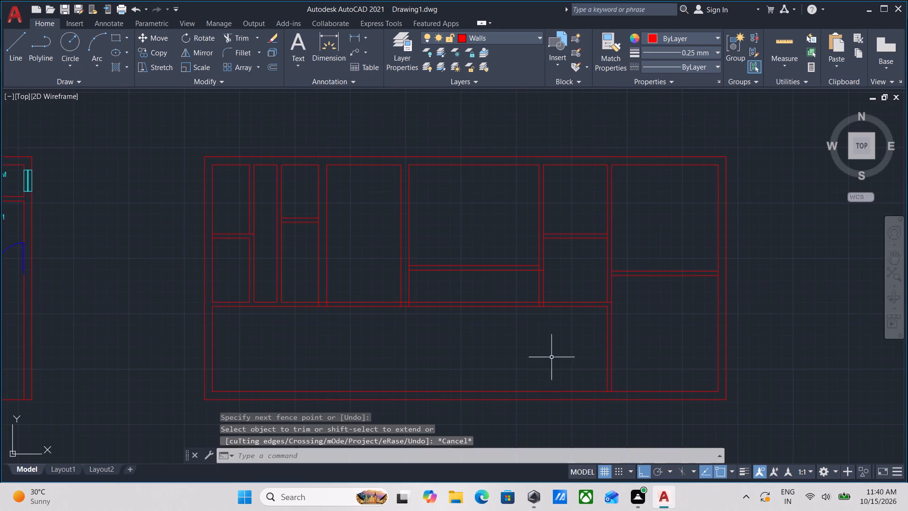
Below the long horizontal partition, offset the last vertical partition's near face 4' left, and that copy 5" left to form a partition.
scroll(551, 357, down, 2)
middle_drag(534, 352, 553, 375)
scroll(605, 375, up, 3)
scroll(543, 366, up, 3)
middle_drag(557, 360, 549, 319)
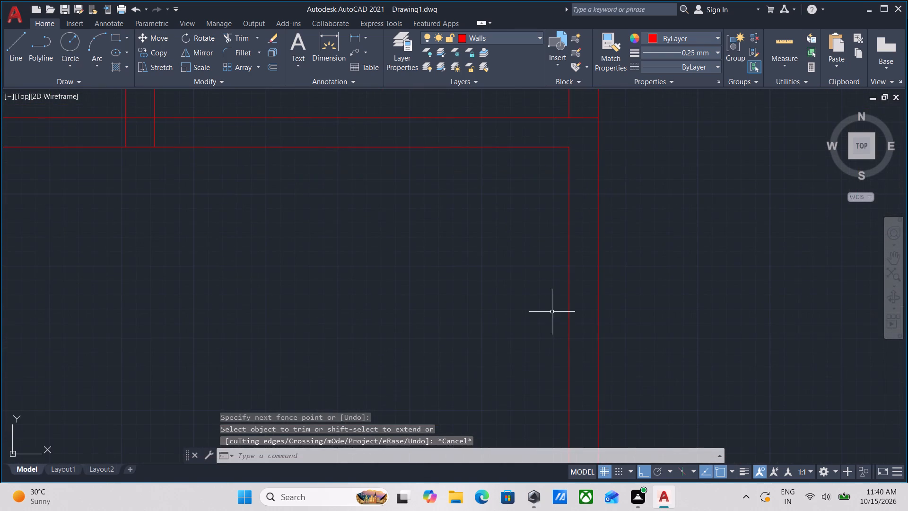
click(582, 351)
click(502, 315)
scroll(502, 315, down, 4)
middle_drag(434, 317, 514, 319)
middle_drag(493, 319, 506, 335)
key(o)
key(Return)
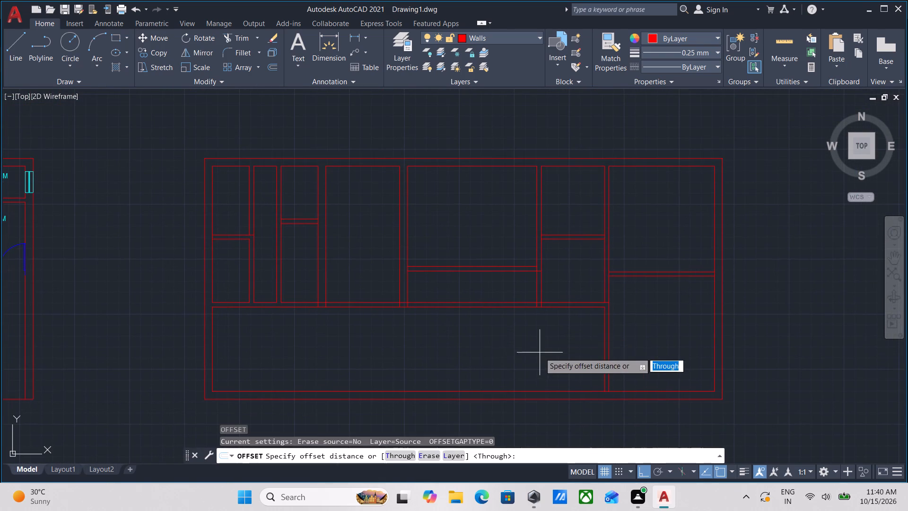
scroll(585, 352, up, 2)
click(629, 343)
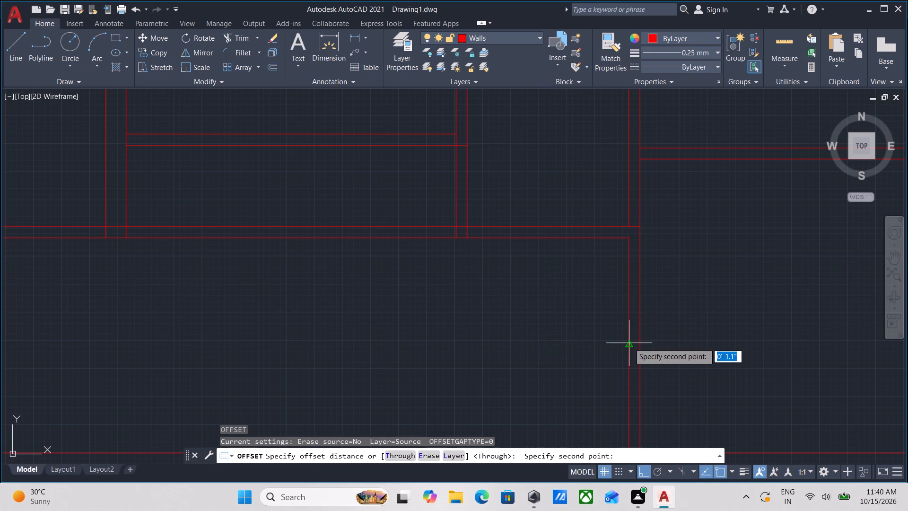
click(535, 339)
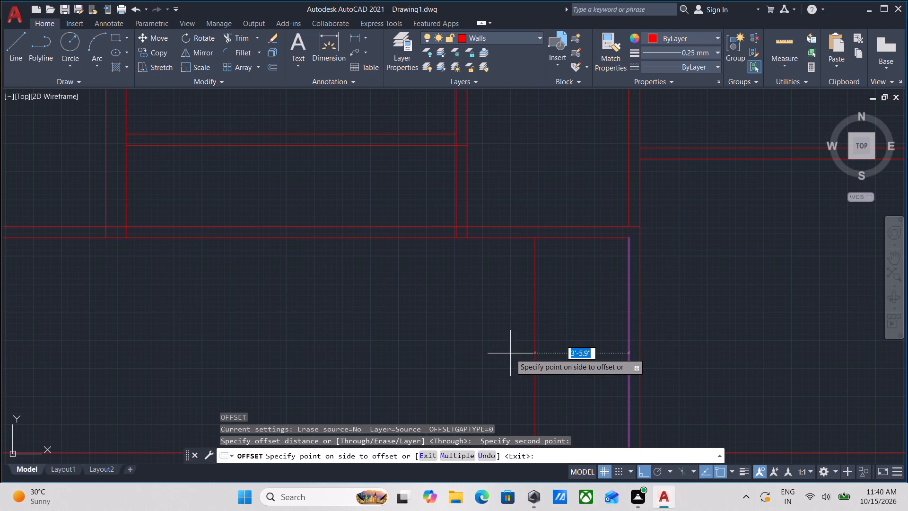
text(4')
key(Return)
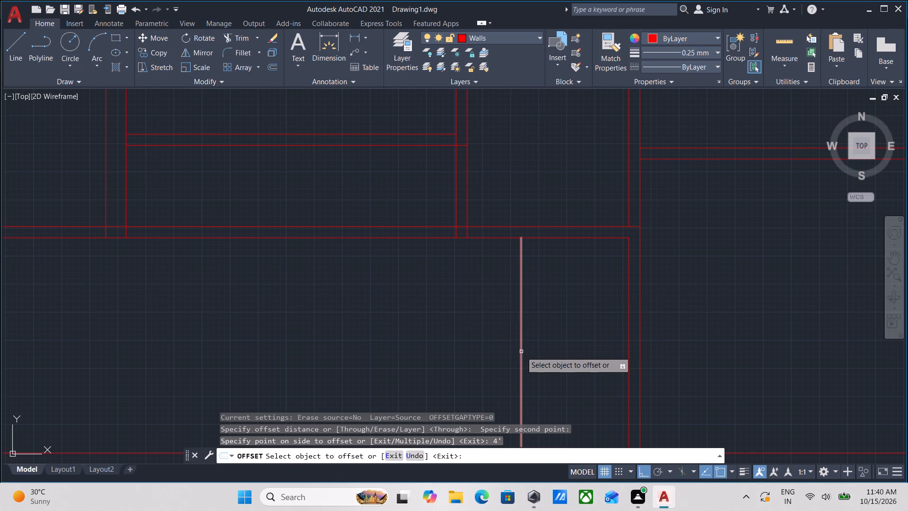
click(521, 352)
key(5)
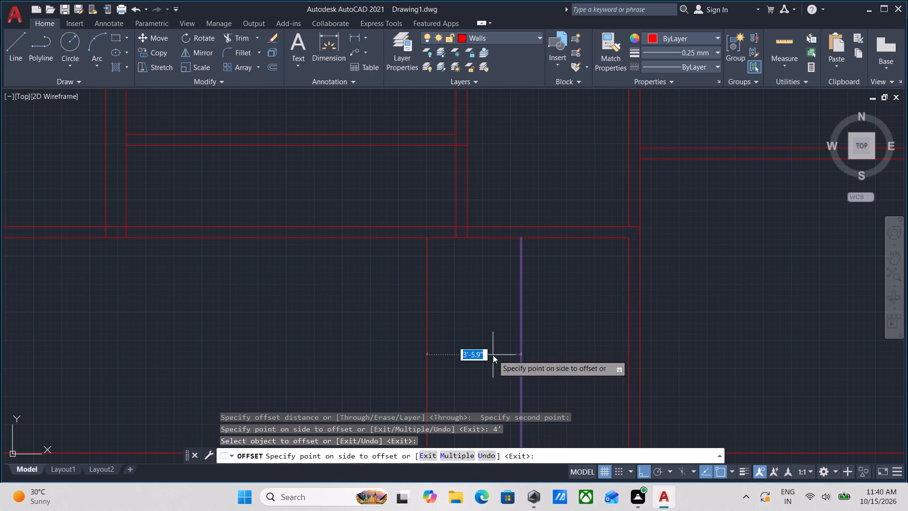
key(Return)
Offset the new partition's left face 13'6" left, and that copy another 5" left to form a second lower partition.
click(511, 355)
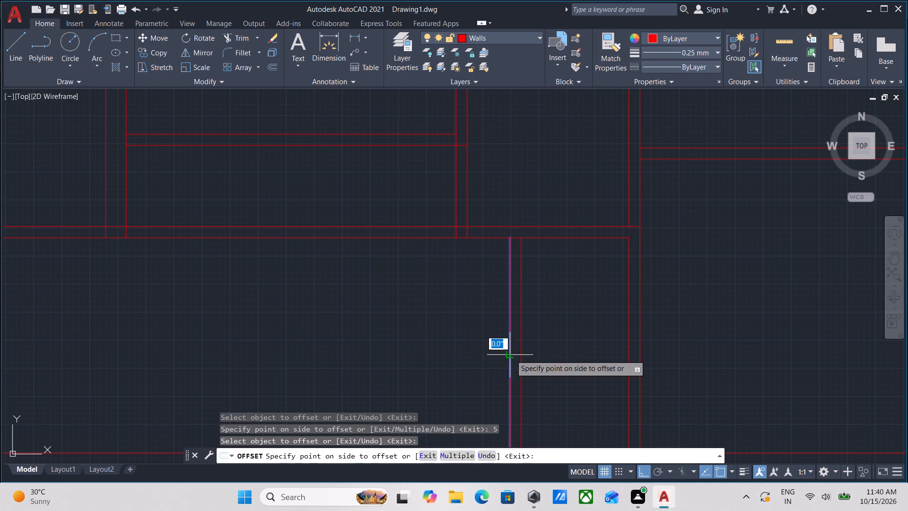
middle_drag(405, 355, 493, 339)
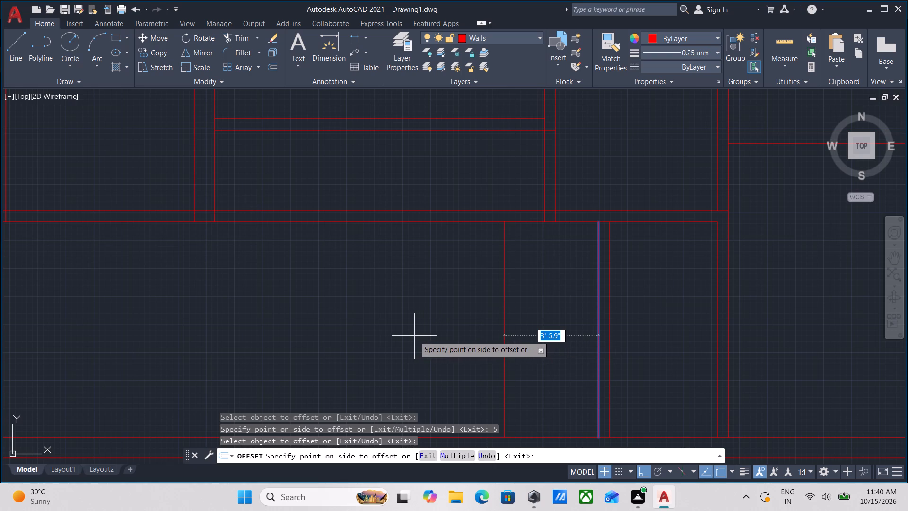
middle_drag(414, 336, 539, 333)
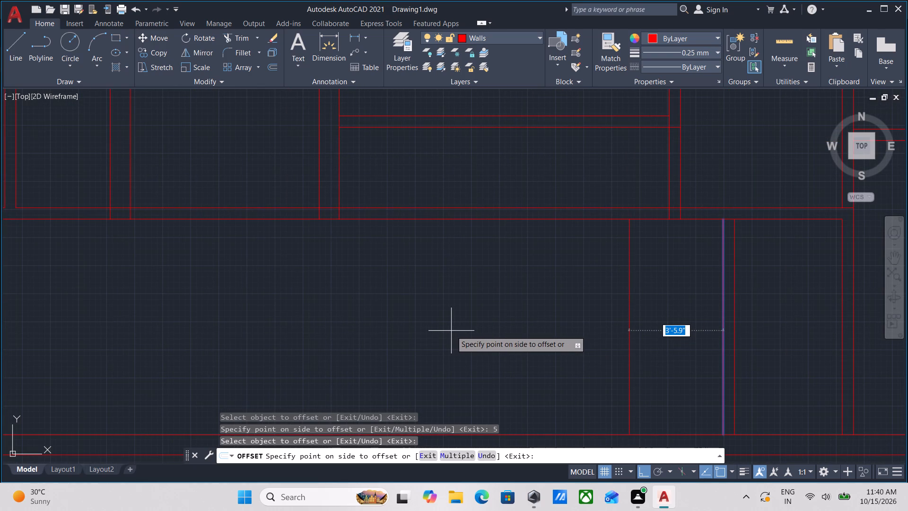
text(13)
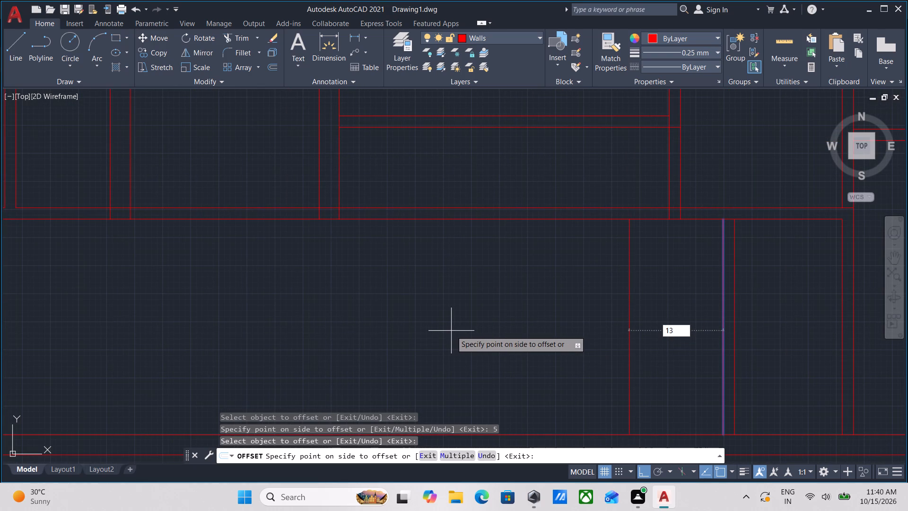
key(apostrophe)
key(6)
key(Return)
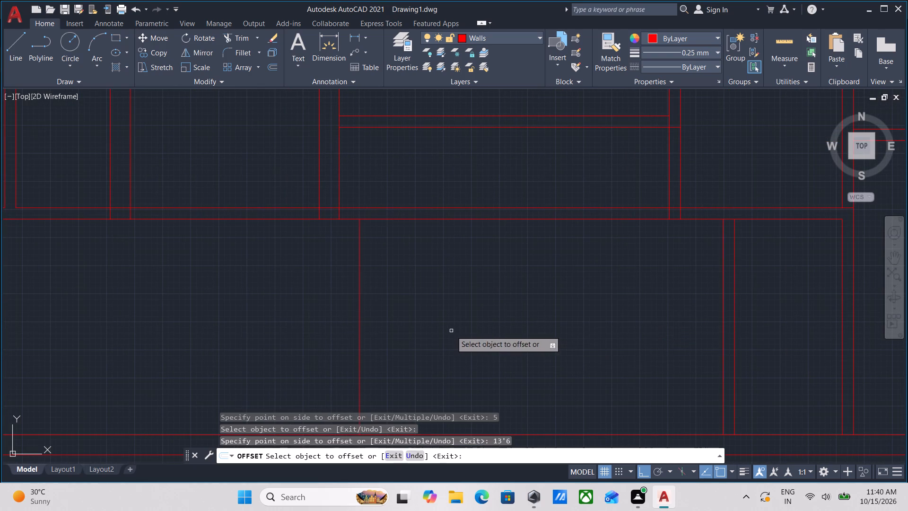
middle_drag(419, 333, 522, 331)
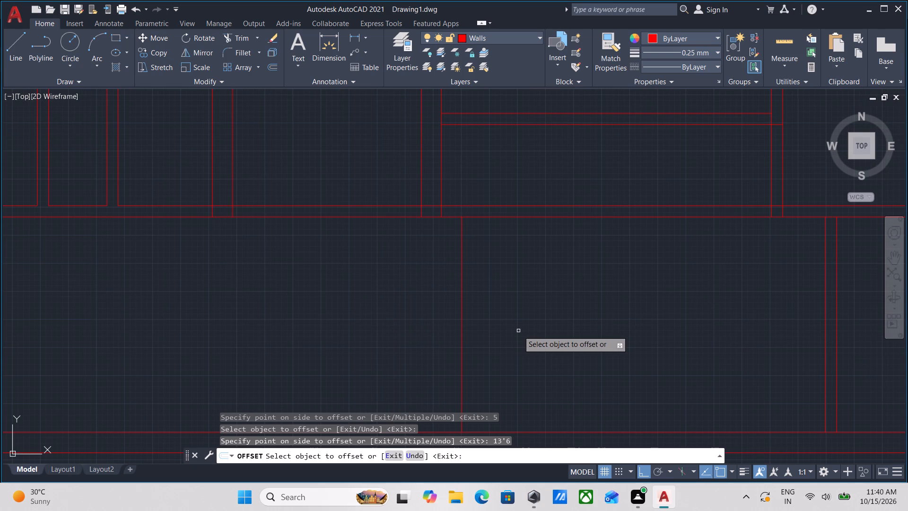
click(460, 333)
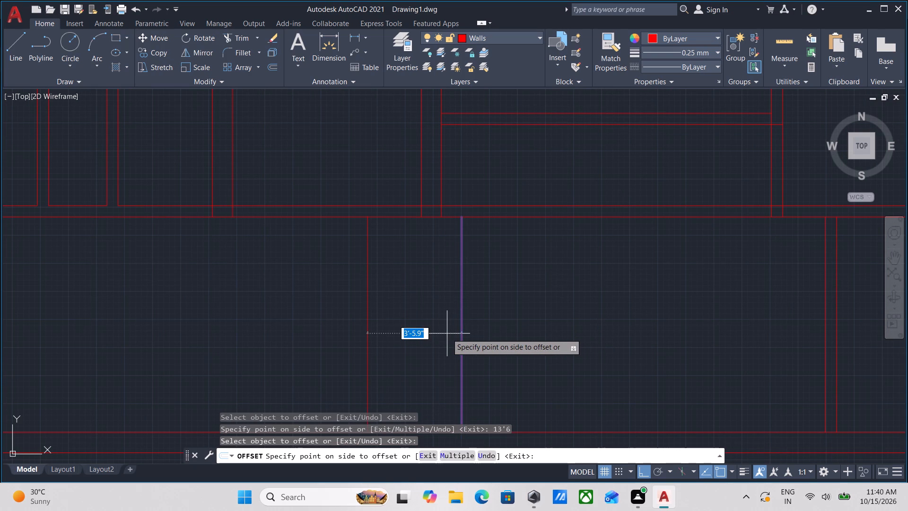
key(5)
key(Return)
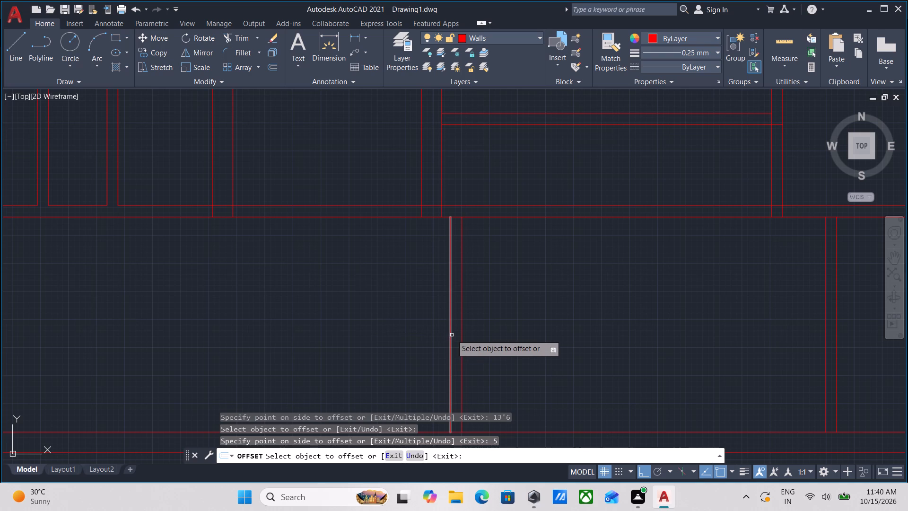
Offset the second lower partition's left face 6' left, and that copy another 5" left to form a third partition.
click(451, 333)
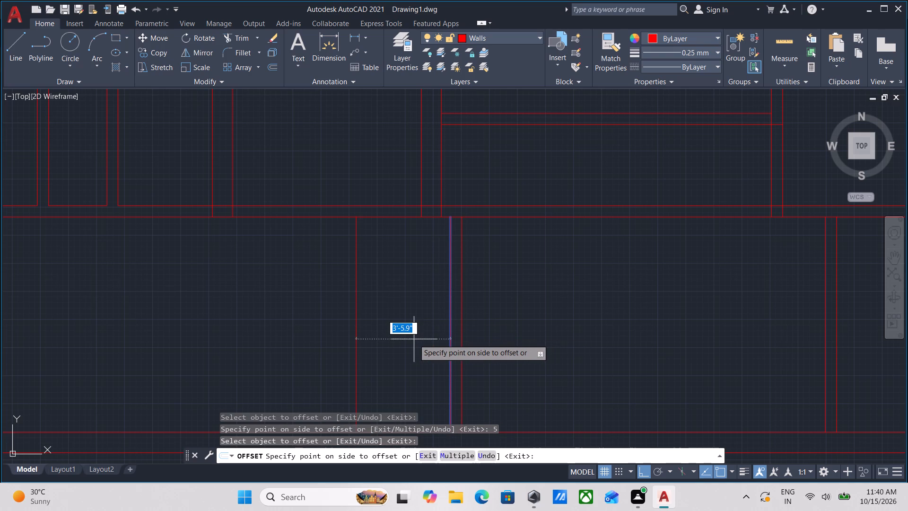
text(6')
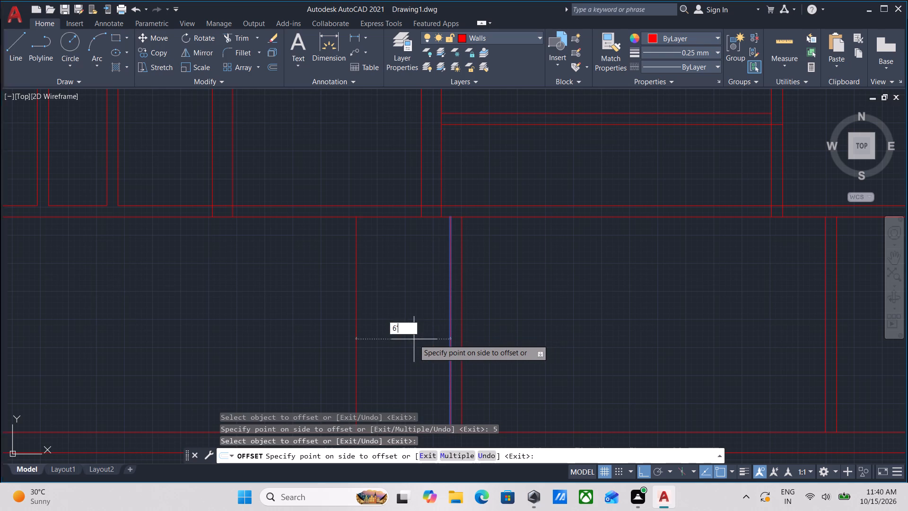
key(Return)
middle_drag(337, 333, 371, 341)
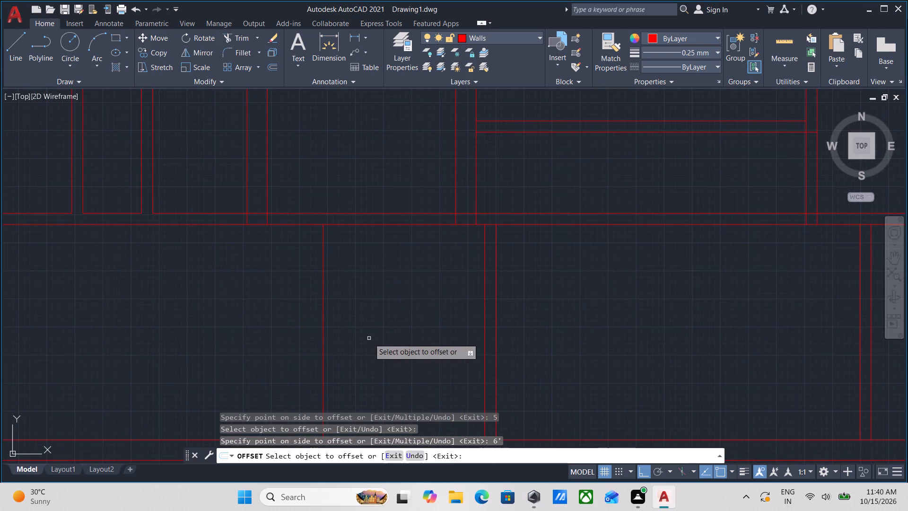
click(322, 321)
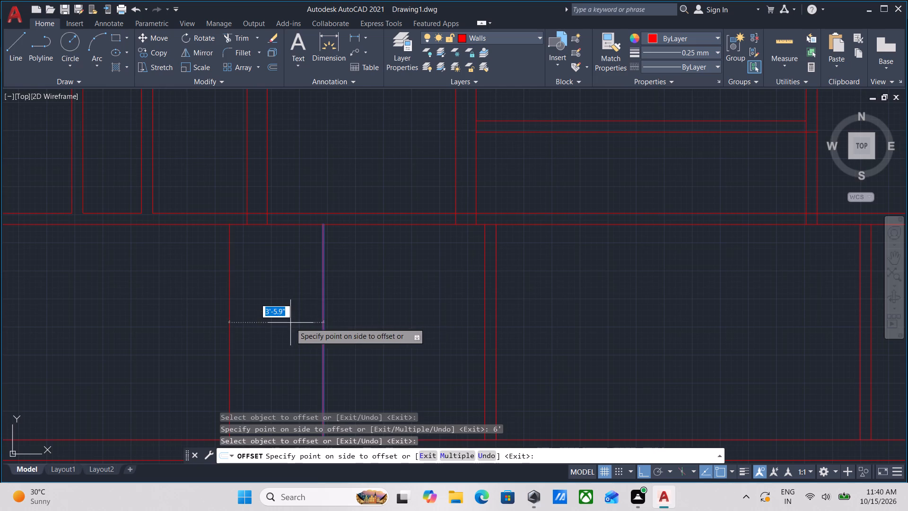
middle_drag(290, 323, 429, 329)
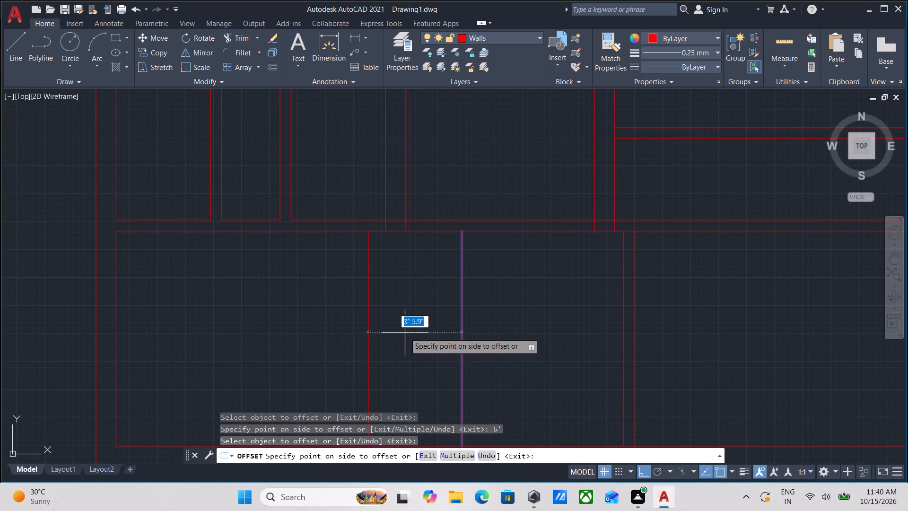
key(6)
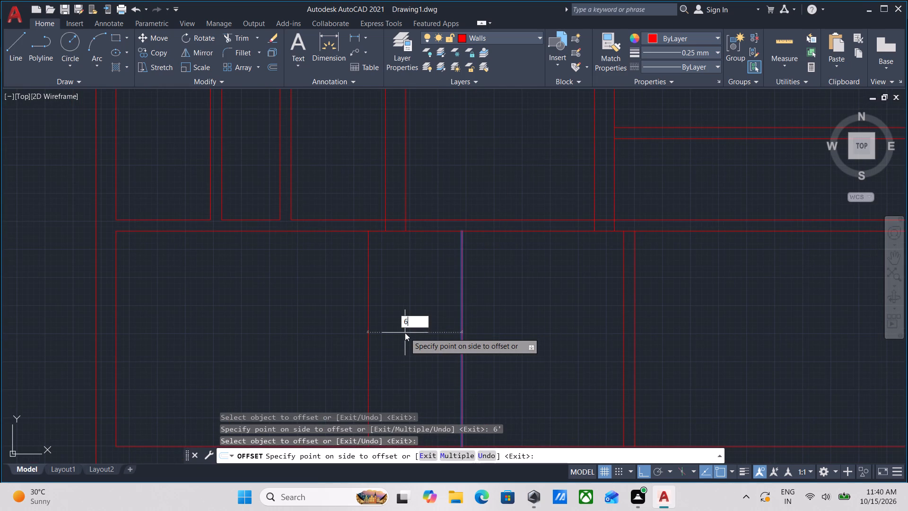
key(BackSpace)
key(5)
key(Return)
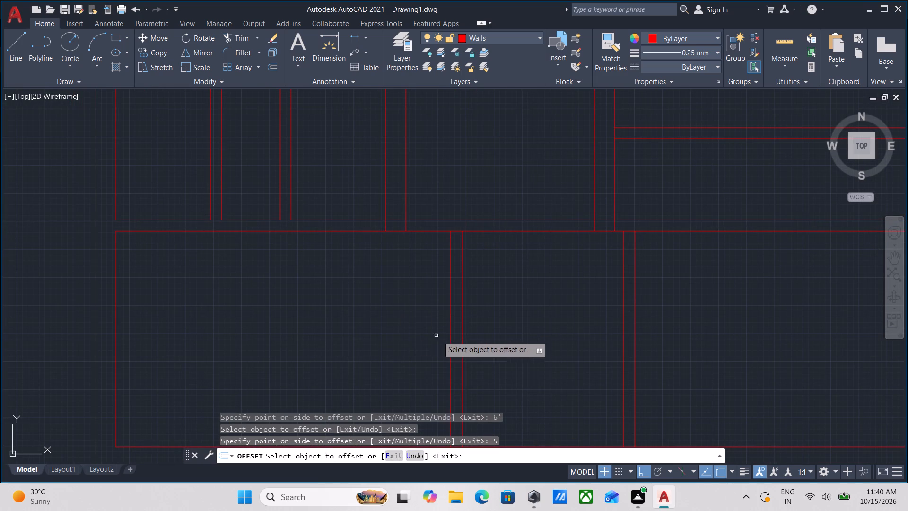
scroll(461, 337, down, 1)
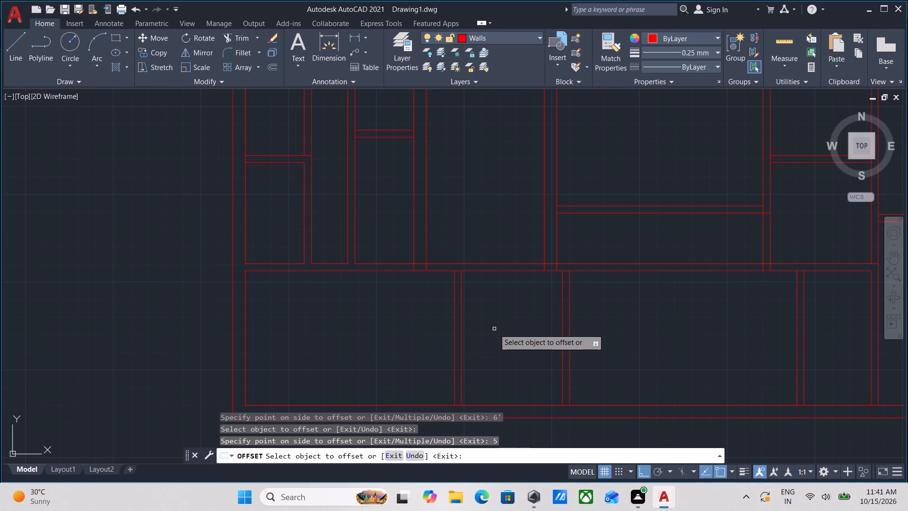
scroll(496, 330, down, 1)
scroll(520, 317, up, 2)
middle_drag(524, 313, 510, 343)
key(Escape)
Trim the long horizontal partition's lower line between the faces of the two leftmost new lower partitions.
text(TR)
key(Return)
scroll(376, 293, up, 2)
click(387, 293)
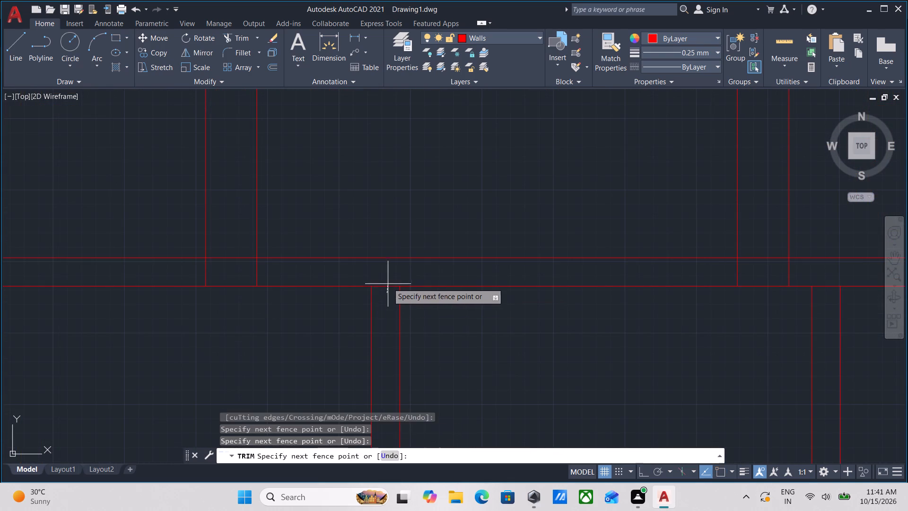
click(389, 277)
scroll(519, 325, down, 1)
middle_drag(518, 325, 355, 332)
scroll(543, 325, up, 2)
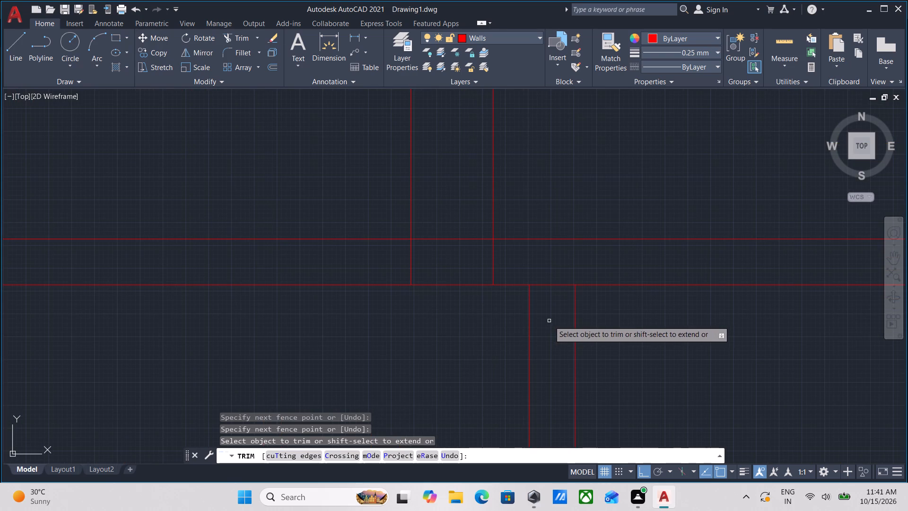
click(549, 321)
click(550, 274)
Open the junction of the wide middle room's left 9" partition by trimming its ends and the long partition's upper line between its faces.
click(530, 260)
click(333, 260)
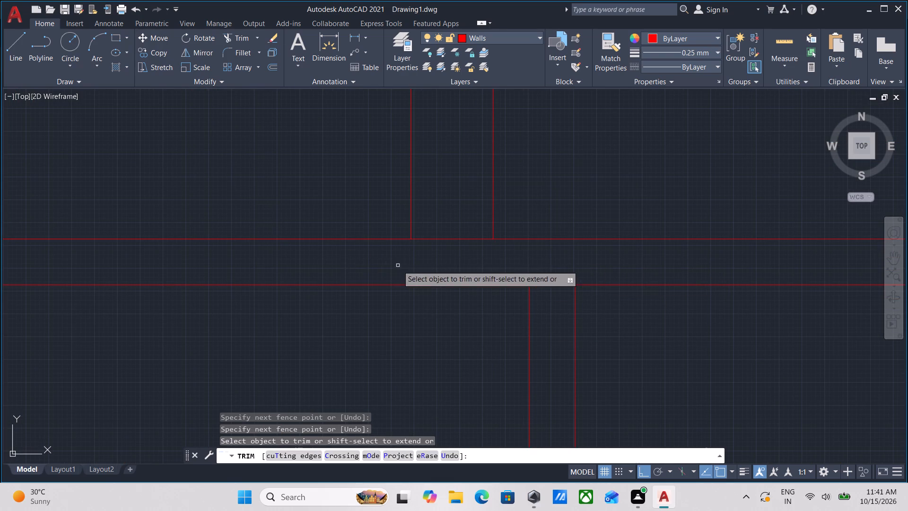
scroll(419, 266, down, 3)
click(422, 264)
click(428, 252)
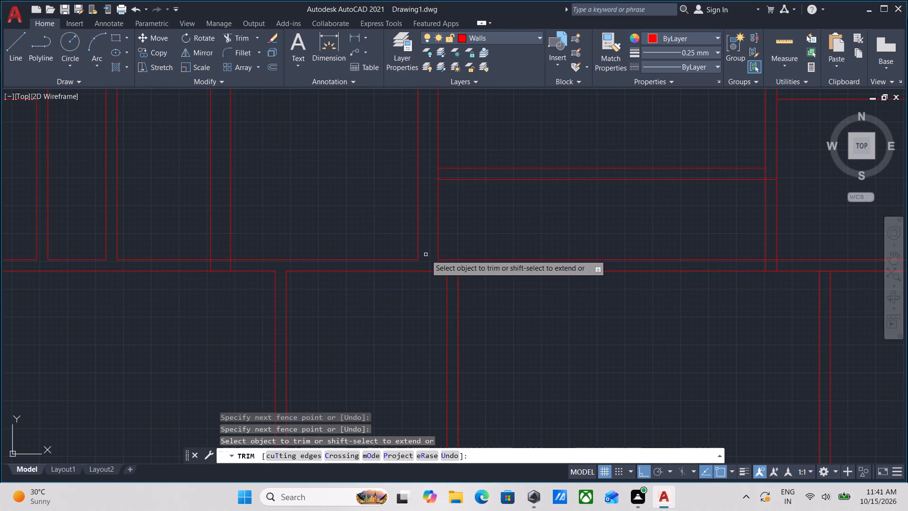
key(Escape)
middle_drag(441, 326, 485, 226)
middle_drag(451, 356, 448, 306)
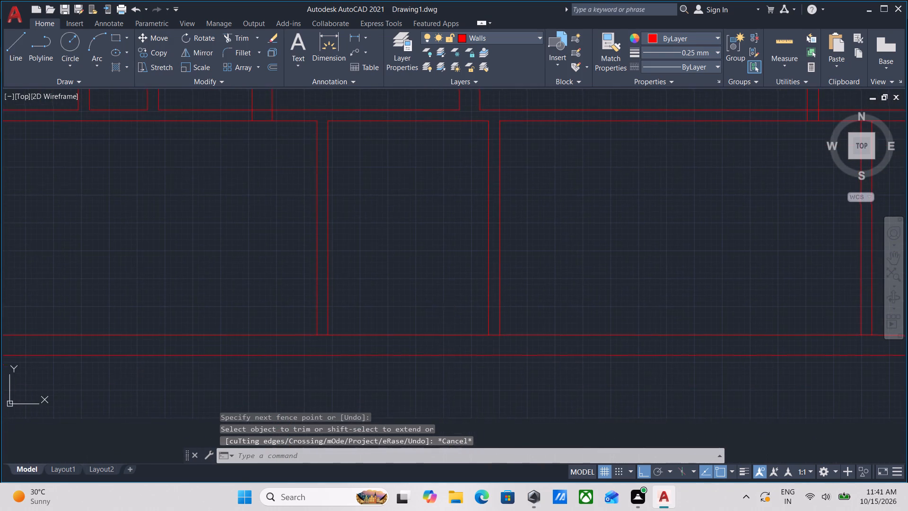
Trim the bottom outer wall's inner line between the faces of the two lower partitions flanking the 6' wide room.
middle_drag(427, 376, 454, 318)
scroll(412, 313, up, 1)
middle_drag(367, 277, 367, 317)
text(TR)
key(Return)
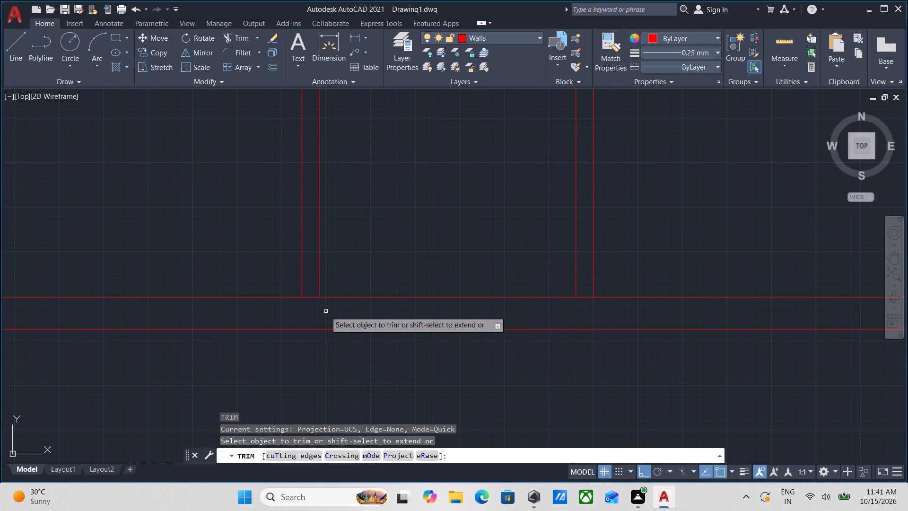
scroll(322, 311, up, 2)
click(309, 311)
click(289, 255)
scroll(367, 318, down, 1)
middle_drag(368, 317, 206, 317)
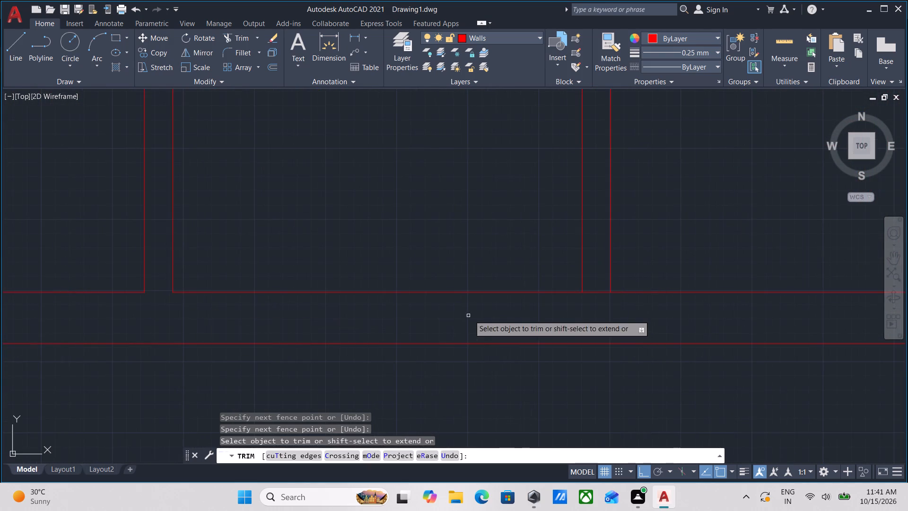
middle_drag(478, 311, 384, 317)
click(509, 319)
click(506, 277)
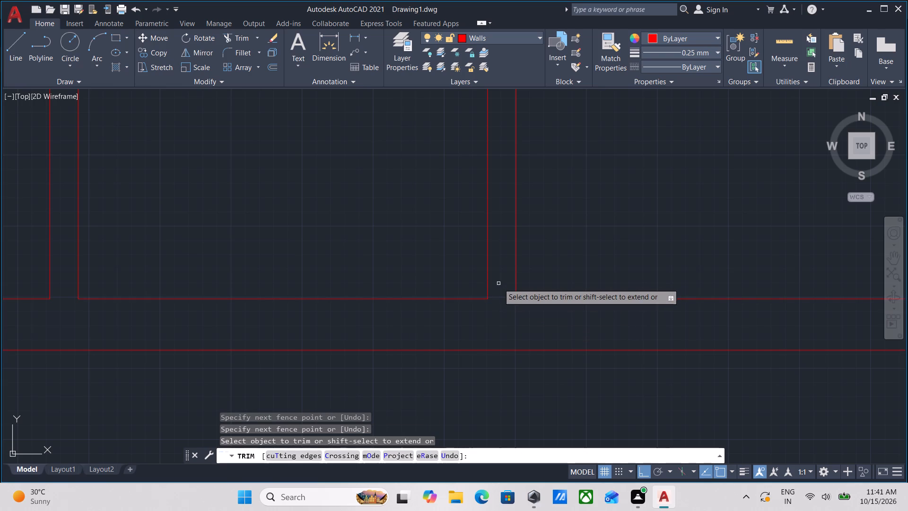
key(Escape)
Offset the bottom wall's inner line in the 6' wide lower room 3' upward.
middle_drag(418, 326, 469, 355)
click(456, 353)
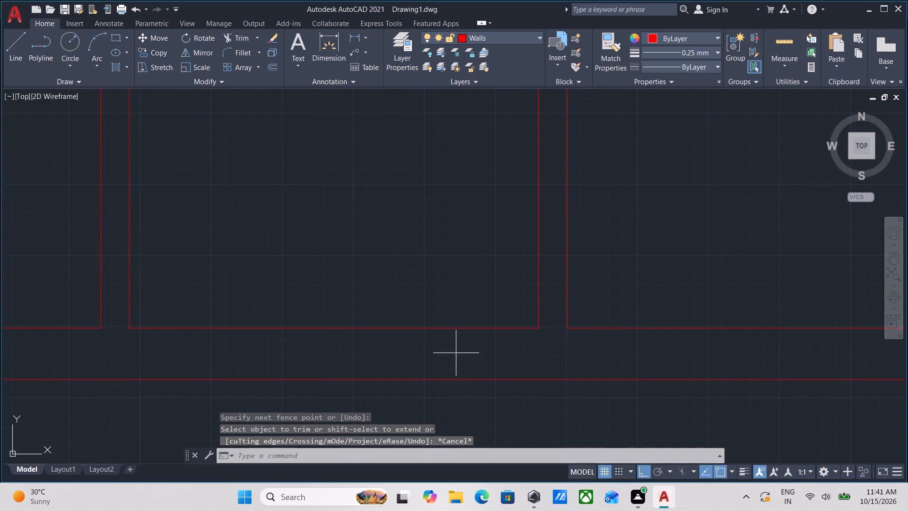
click(410, 292)
middle_drag(410, 291, 425, 330)
key(o)
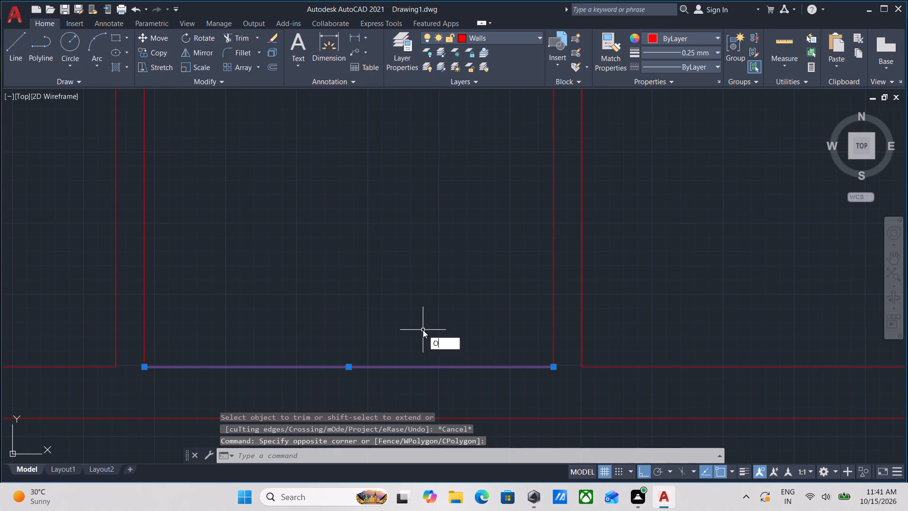
key(Return)
scroll(337, 324, down, 1)
middle_drag(338, 325, 357, 367)
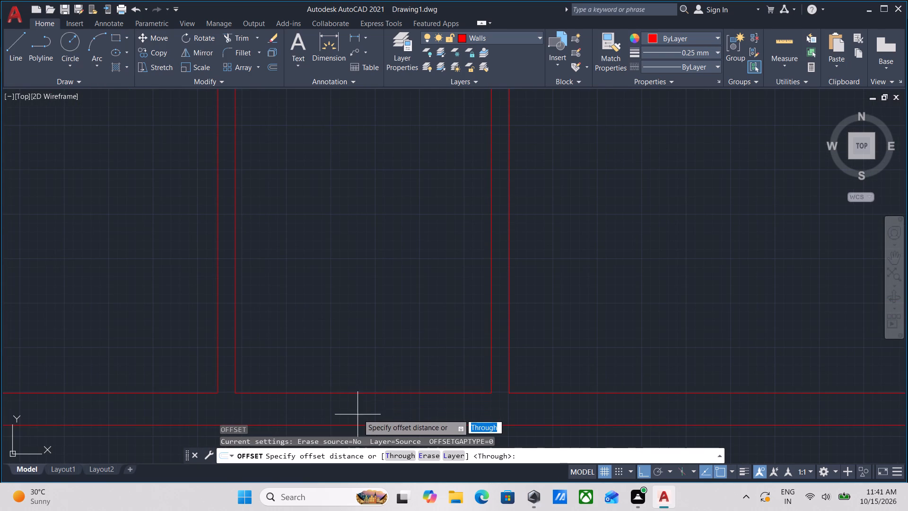
click(366, 391)
click(365, 312)
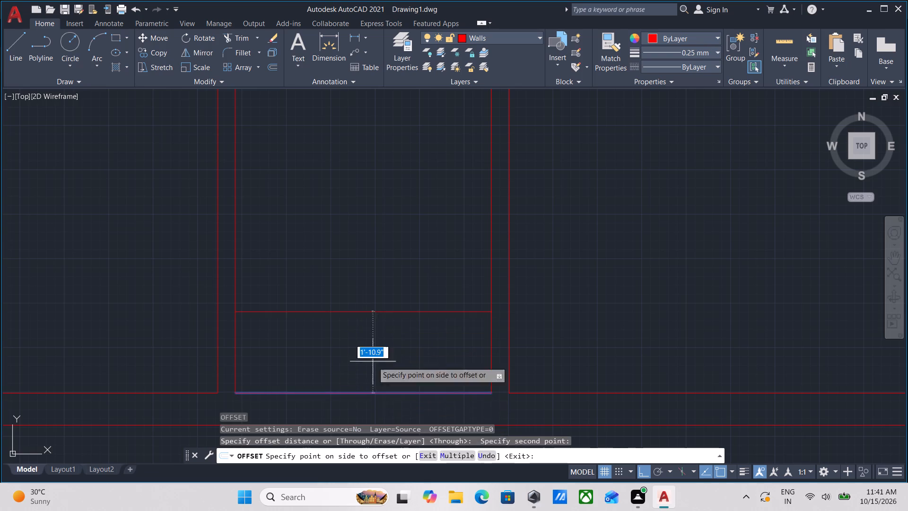
middle_drag(372, 311, 385, 338)
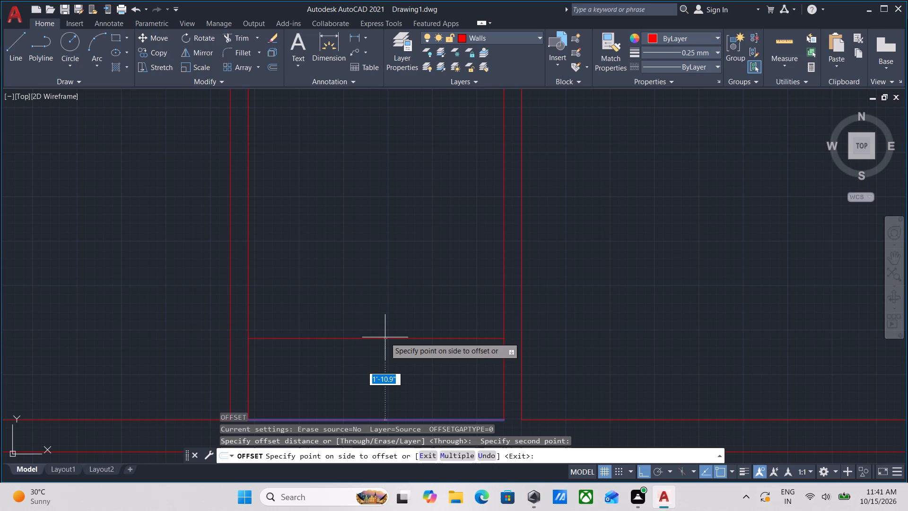
key(3)
key(apostrophe)
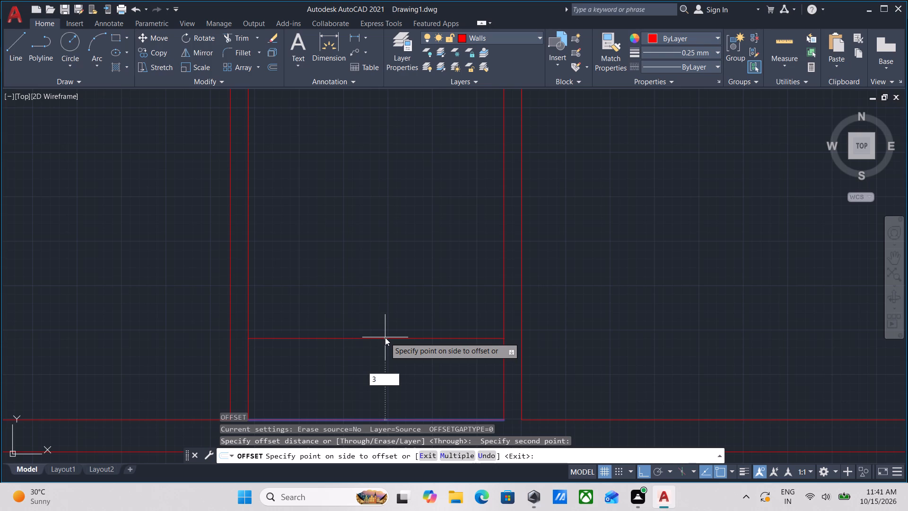
key(Return)
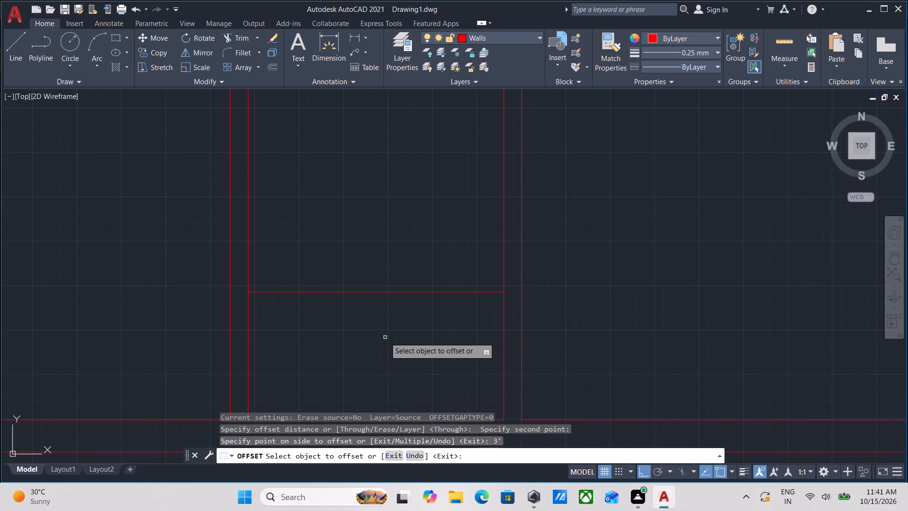
Offset the new line in the 6' wide lower room another 5" upward to form a horizontal partition.
middle_drag(385, 337, 393, 386)
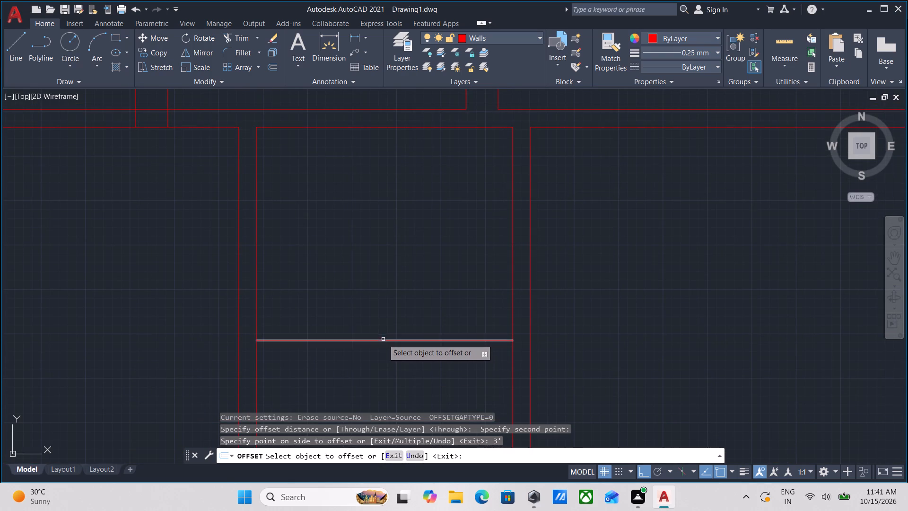
click(383, 339)
key(5)
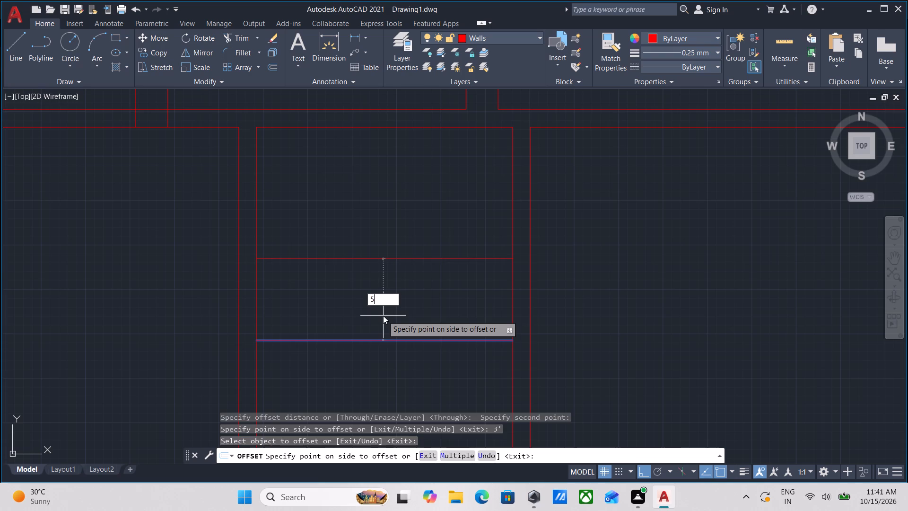
key(Return)
scroll(396, 350, down, 2)
middle_drag(395, 352, 403, 336)
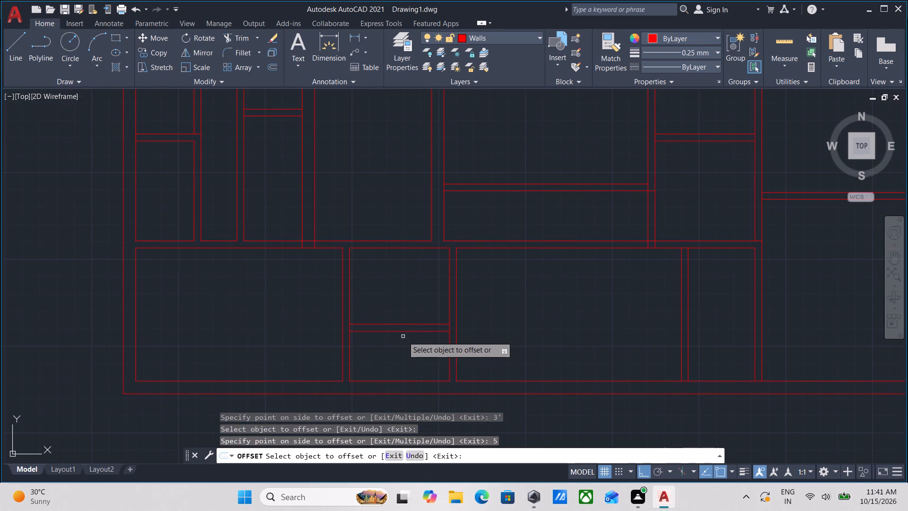
middle_drag(403, 336, 438, 362)
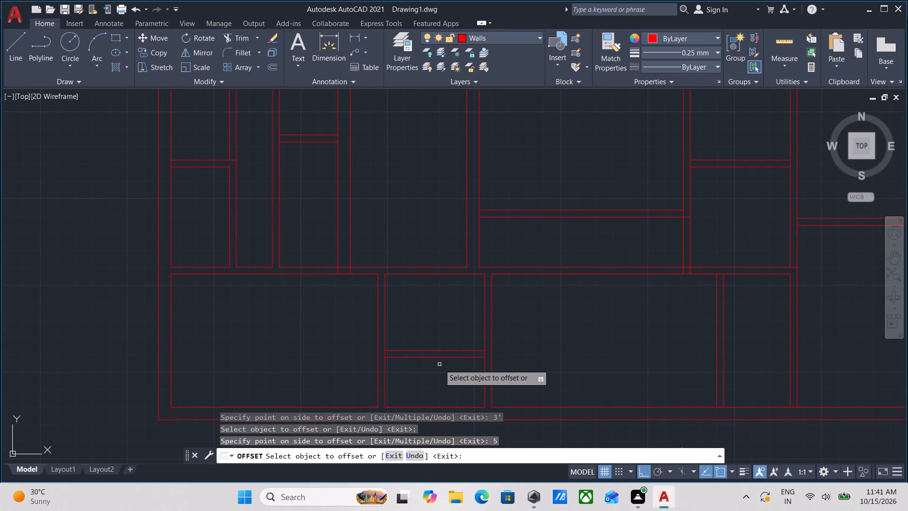
key(Escape)
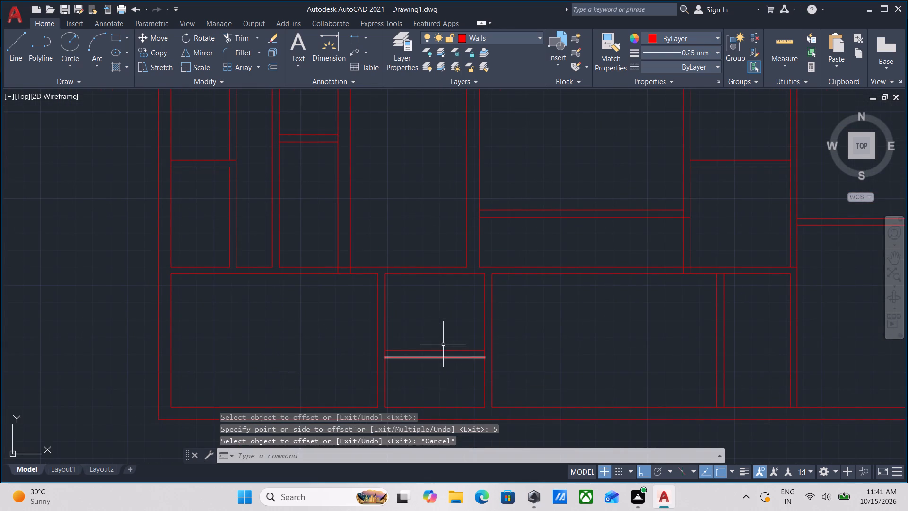
Check the divided 6' wide lower room's dimensions with the quick Measure tool.
scroll(443, 344, up, 1)
scroll(443, 344, down, 2)
middle_drag(443, 344, 445, 367)
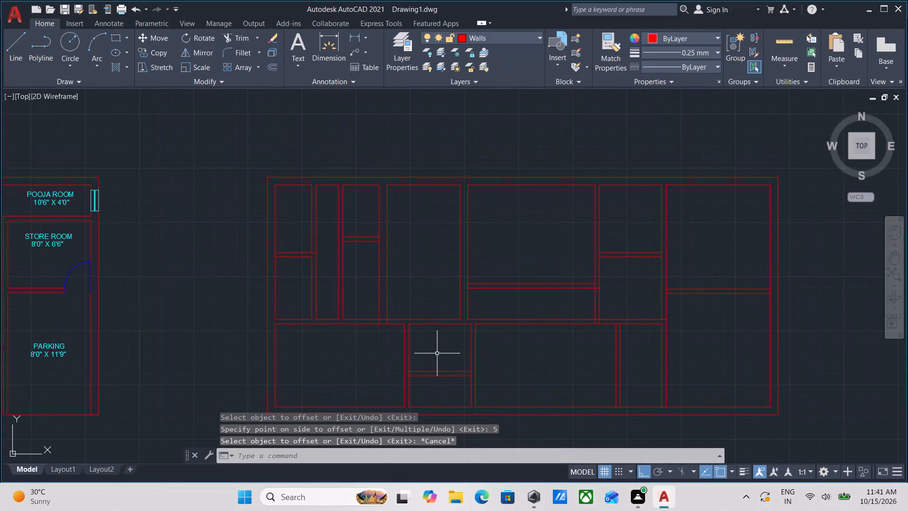
text(MEA)
key(Return)
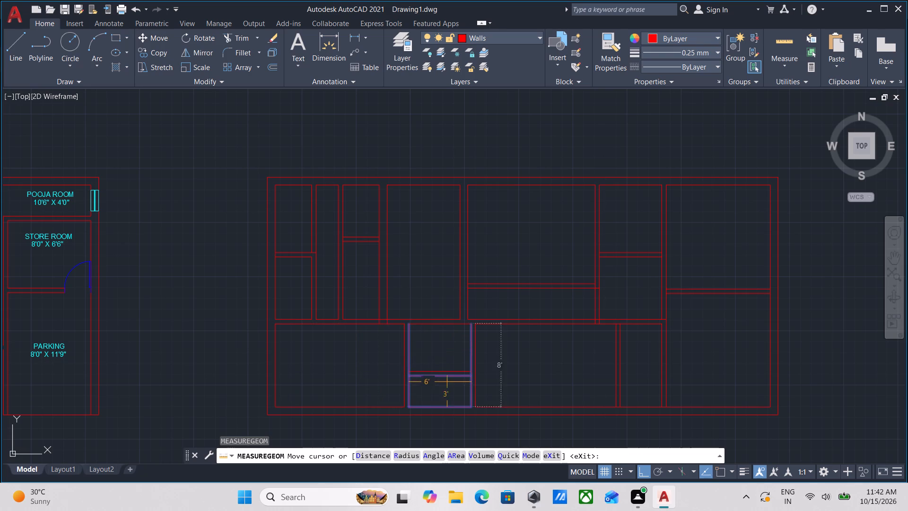
middle_drag(492, 361, 408, 369)
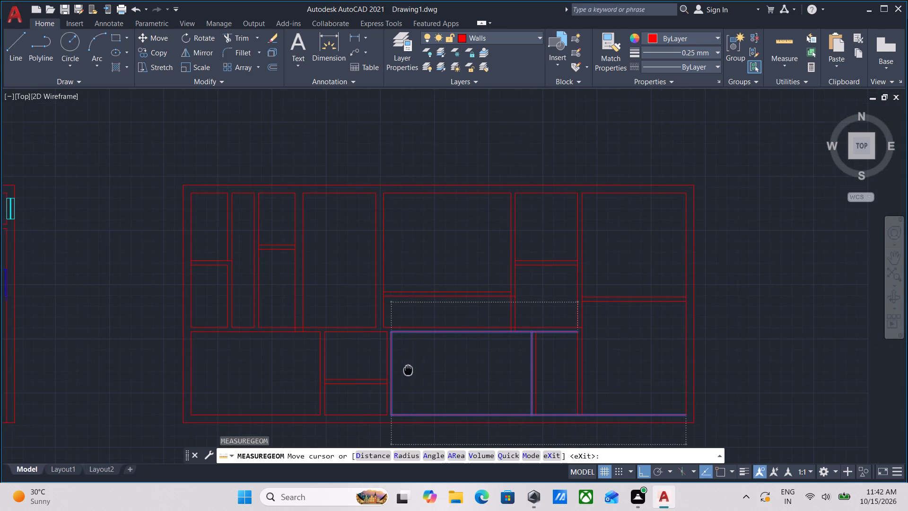
middle_drag(414, 371, 413, 412)
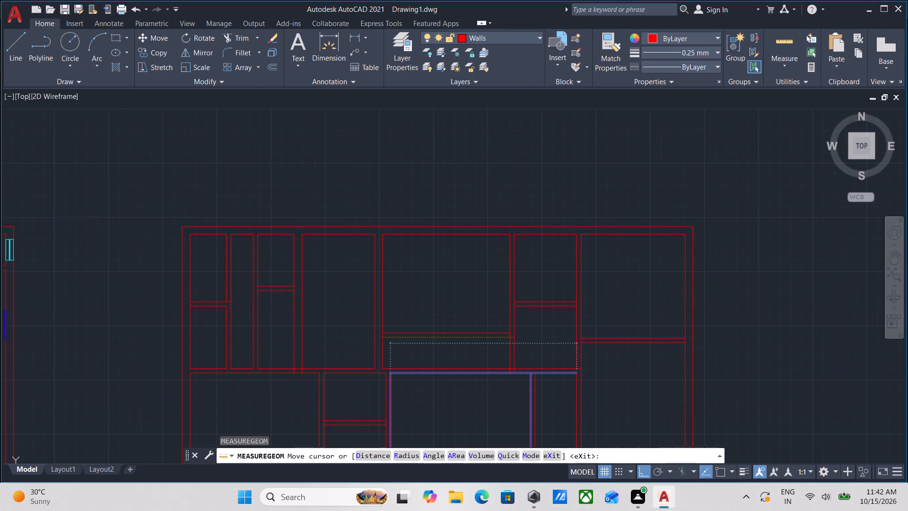
scroll(413, 412, down, 2)
scroll(413, 412, up, 2)
scroll(413, 412, down, 1)
middle_drag(413, 412, 448, 409)
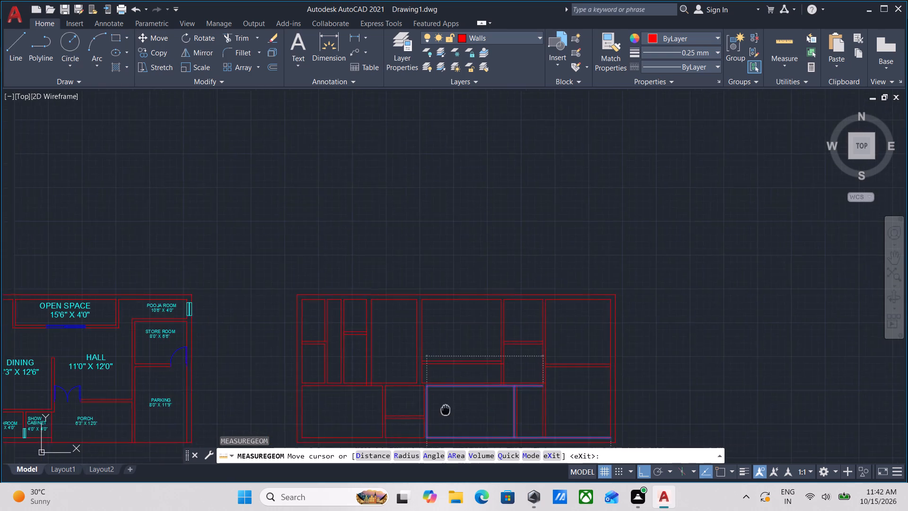
middle_drag(448, 409, 465, 407)
key(Escape)
Copy the stair treads and centre rails from the first plan horizontally into the fourth upper room from the left in the second plan.
middle_drag(365, 394, 547, 381)
scroll(165, 353, up, 2)
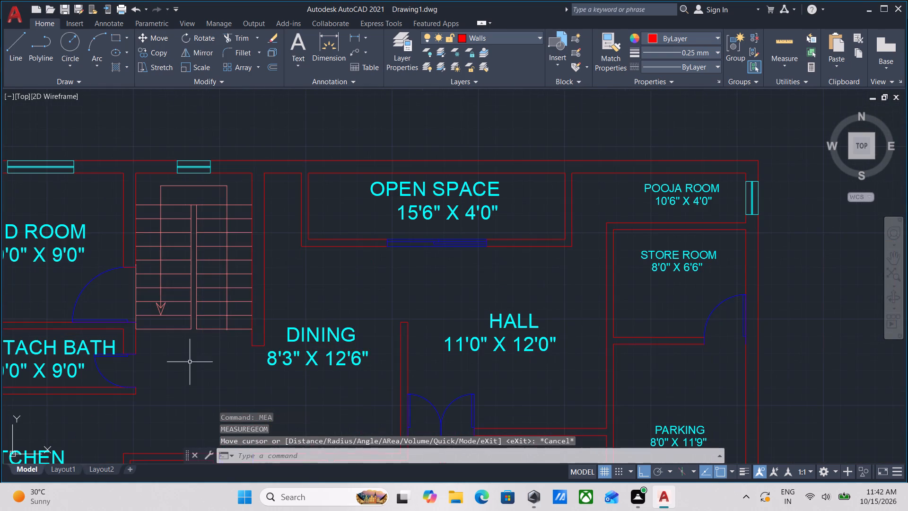
click(201, 355)
click(180, 306)
middle_drag(198, 314, 233, 330)
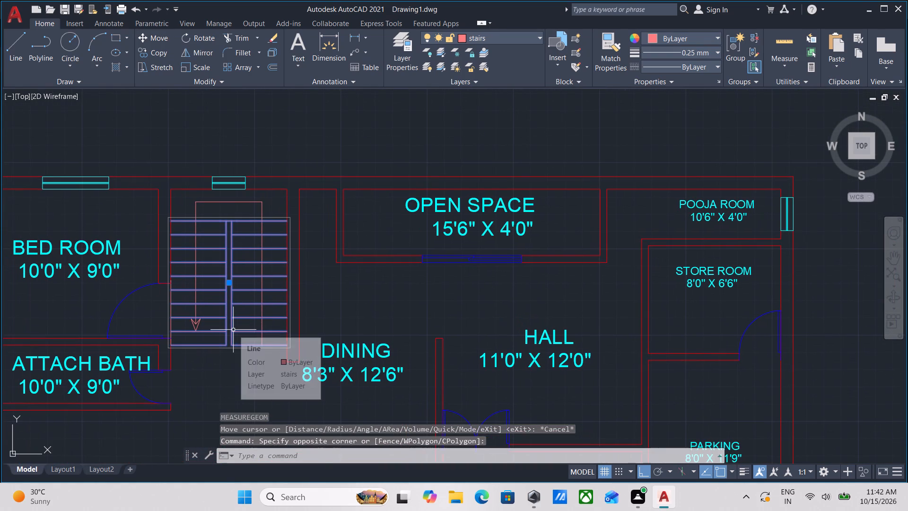
scroll(249, 315, down, 2)
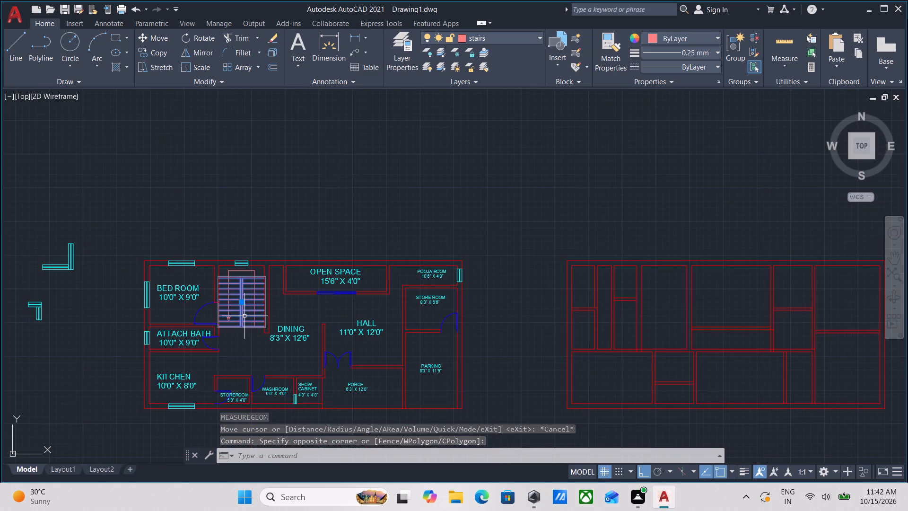
scroll(244, 316, up, 1)
text(CO)
key(Return)
scroll(205, 261, up, 2)
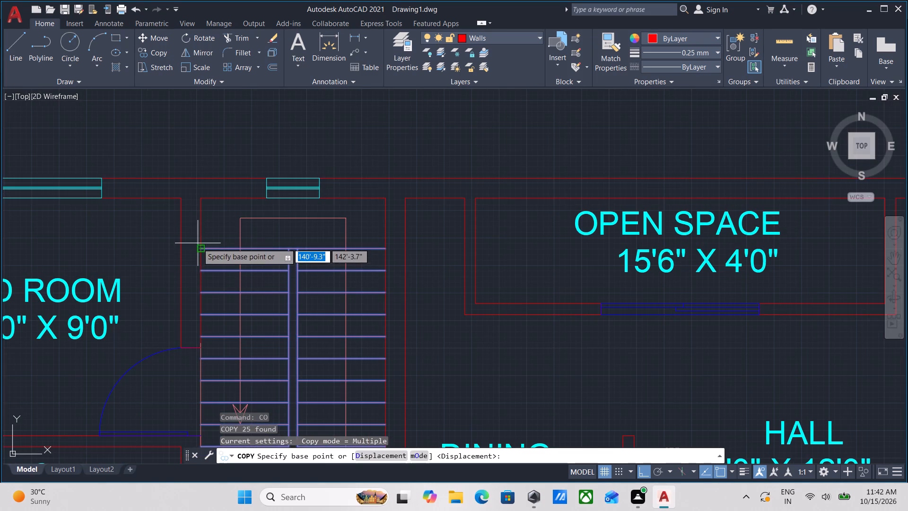
click(199, 248)
middle_drag(458, 253, 225, 255)
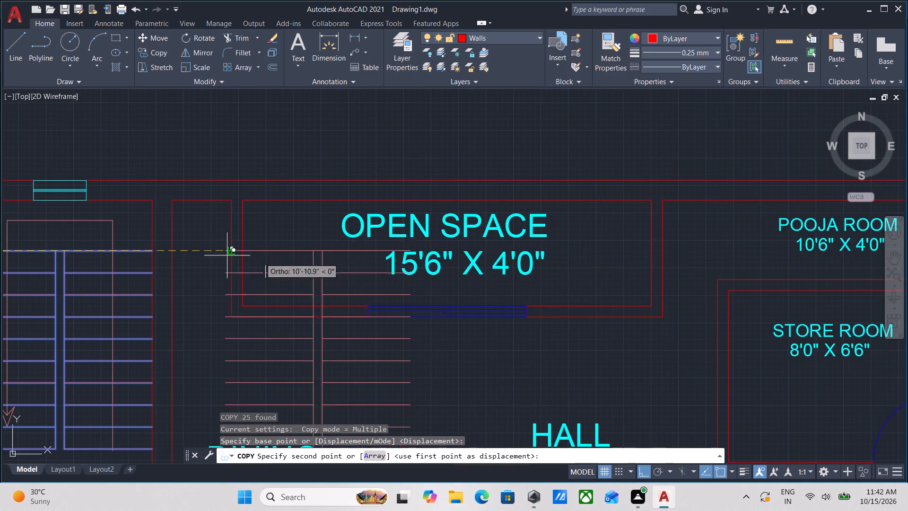
scroll(460, 258, down, 1)
middle_drag(460, 258, 221, 263)
scroll(521, 273, down, 1)
middle_drag(521, 273, 360, 276)
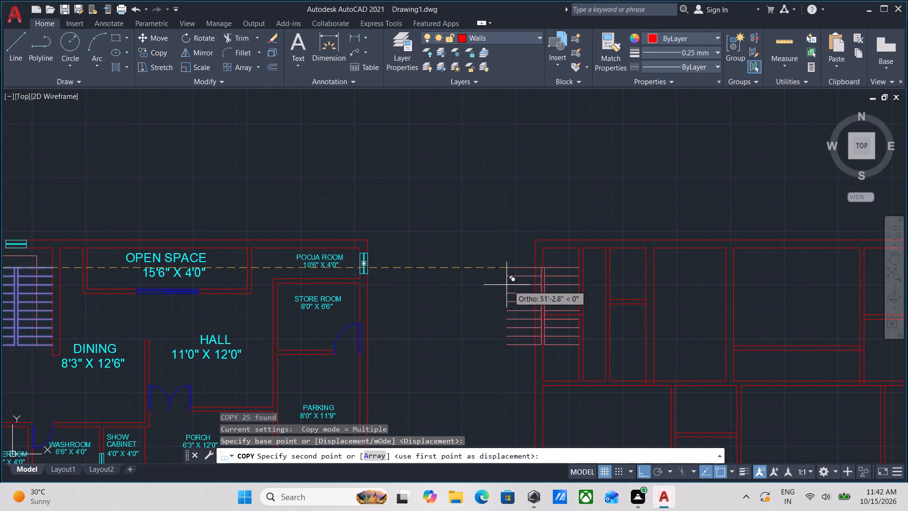
click(657, 269)
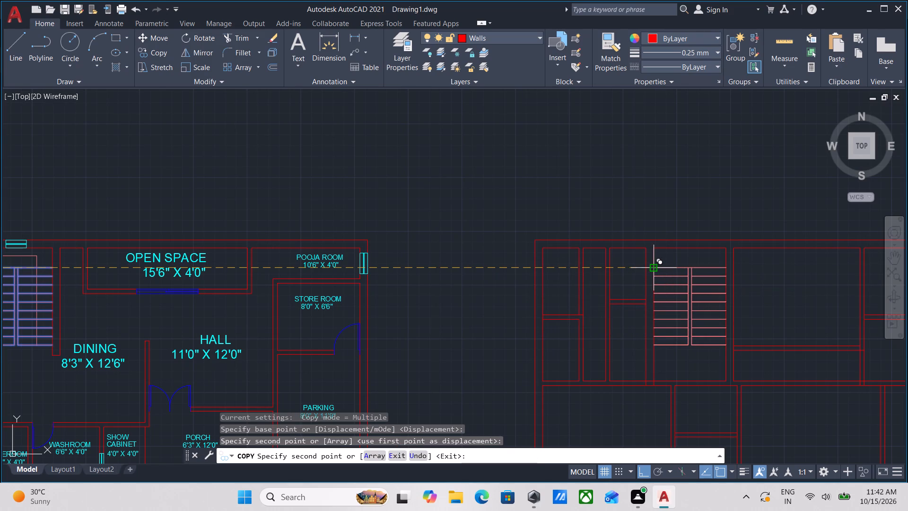
scroll(657, 269, down, 1)
scroll(657, 269, up, 2)
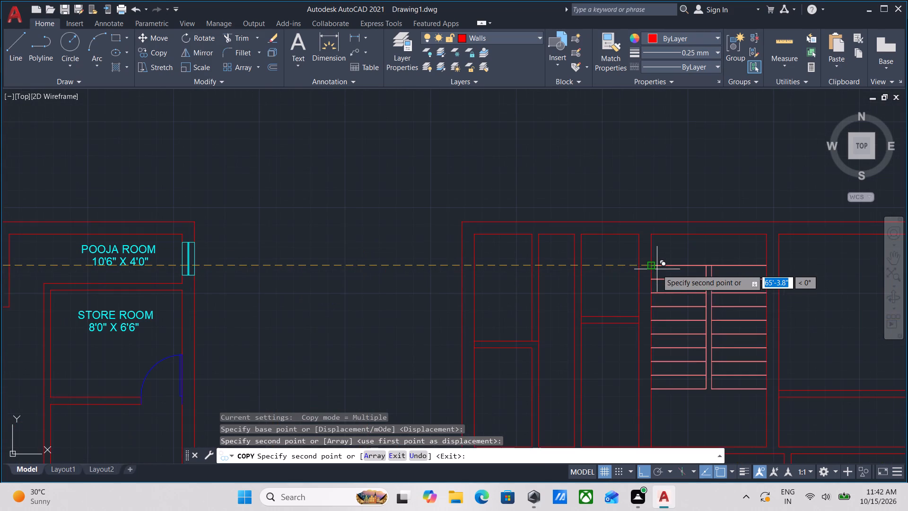
key(Escape)
Copy the stair direction arrow from the first plan's staircase horizontally onto the copied staircase in the second plan.
scroll(657, 270, down, 2)
middle_drag(482, 319, 562, 320)
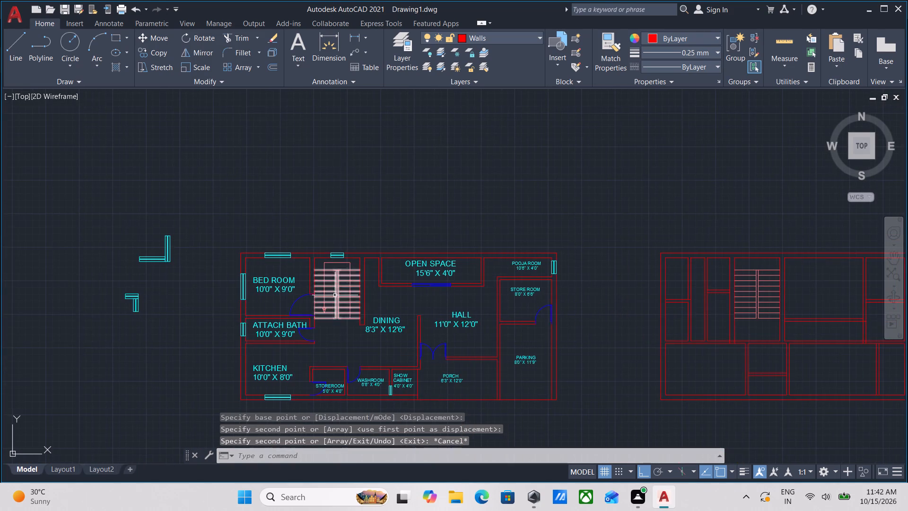
scroll(333, 295, up, 4)
click(295, 317)
click(268, 315)
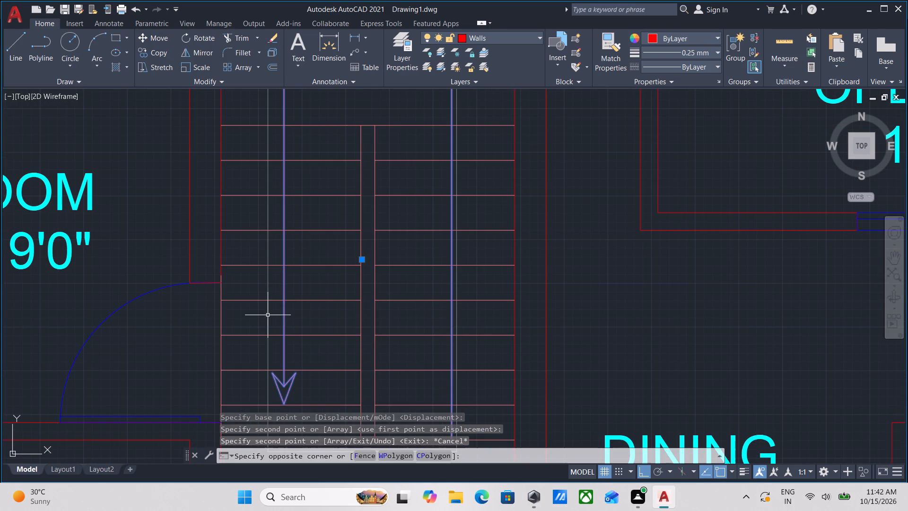
scroll(306, 317, down, 1)
middle_drag(306, 317, 310, 315)
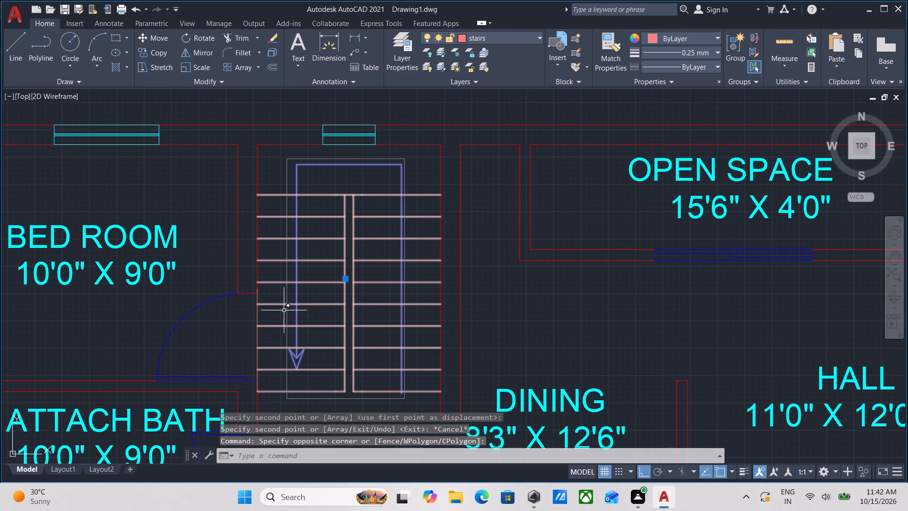
text(CO)
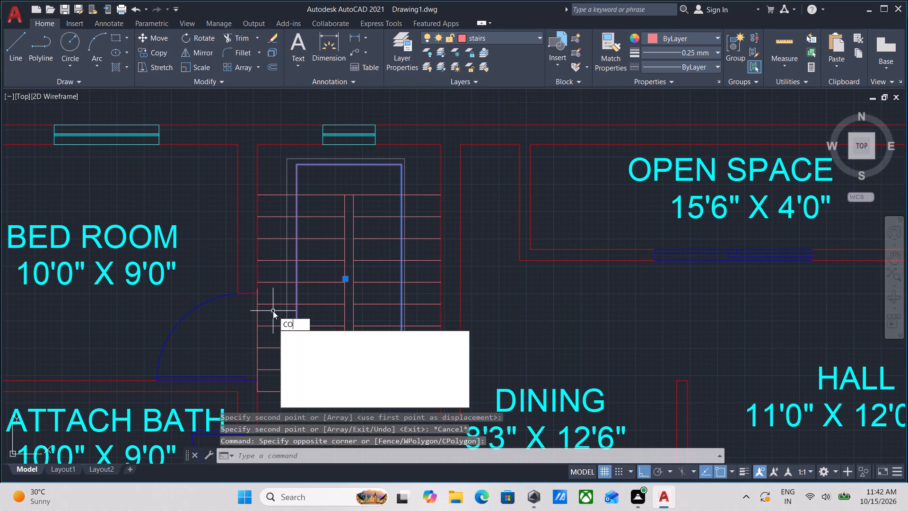
key(Return)
click(348, 278)
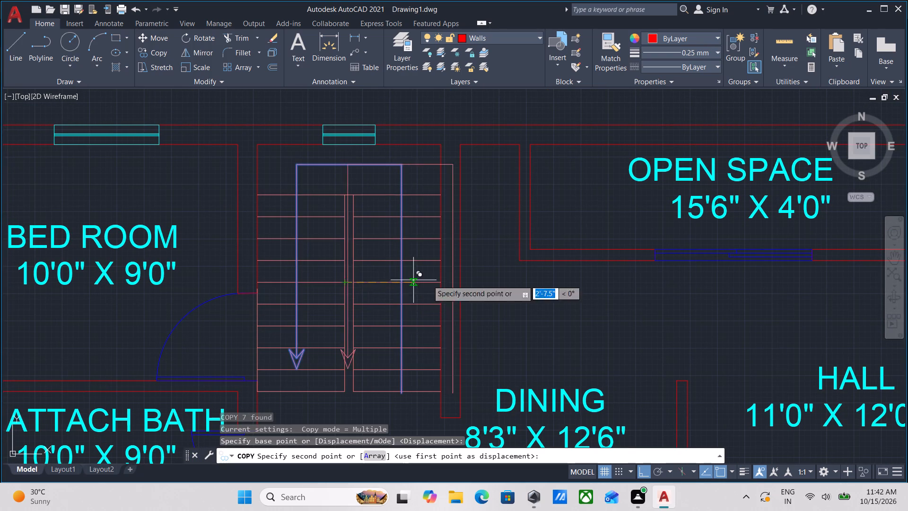
scroll(489, 276, down, 1)
middle_drag(488, 276, 268, 303)
middle_drag(553, 310, 325, 317)
scroll(553, 310, down, 1)
middle_drag(599, 330, 482, 330)
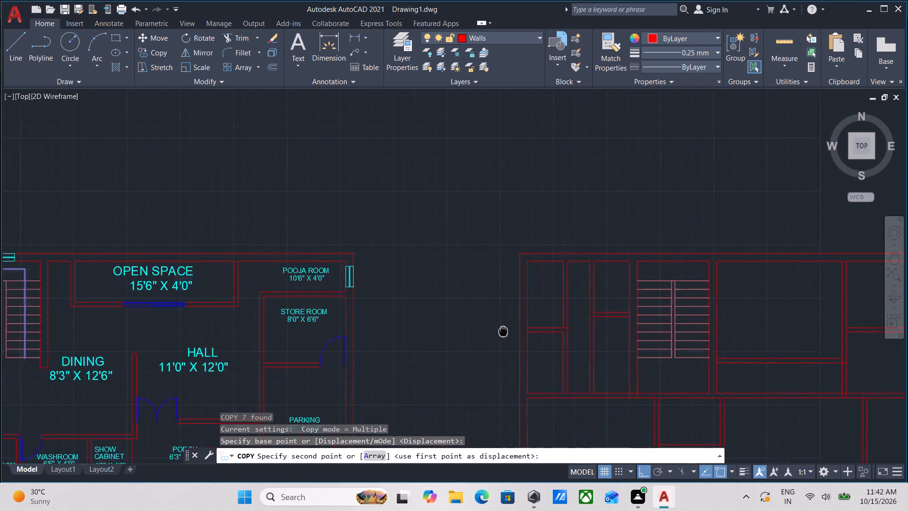
middle_drag(482, 330, 435, 331)
scroll(554, 315, up, 3)
middle_drag(638, 308, 500, 310)
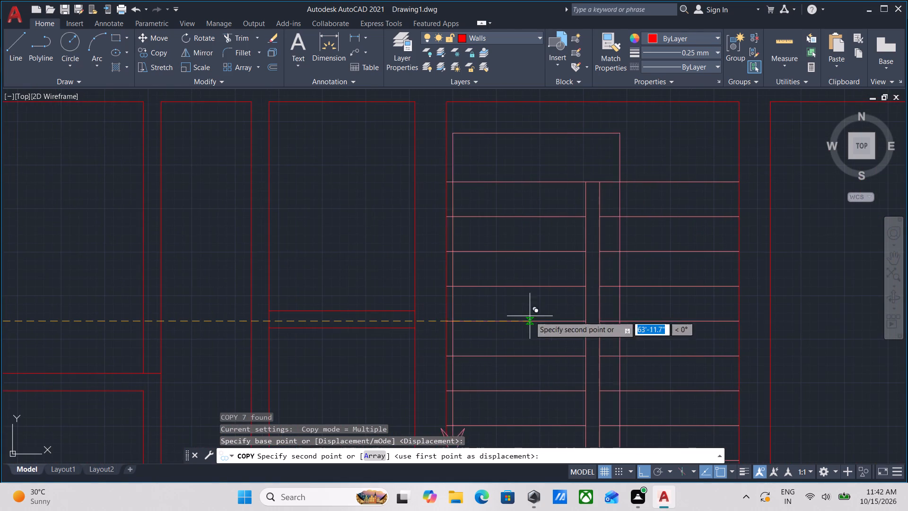
click(592, 317)
scroll(592, 317, down, 2)
key(Escape)
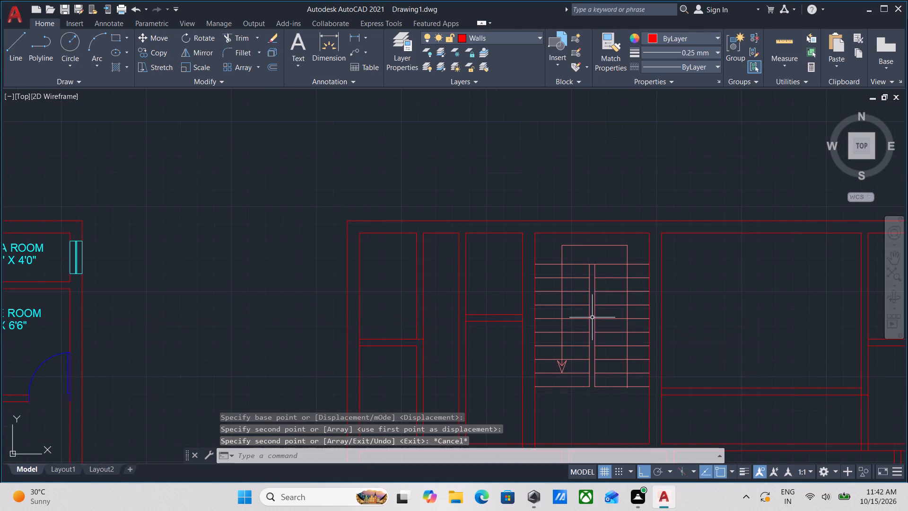
Examine the second plan's room layout and compare it with the first plan.
scroll(591, 319, down, 2)
middle_drag(561, 337, 544, 306)
scroll(513, 335, up, 1)
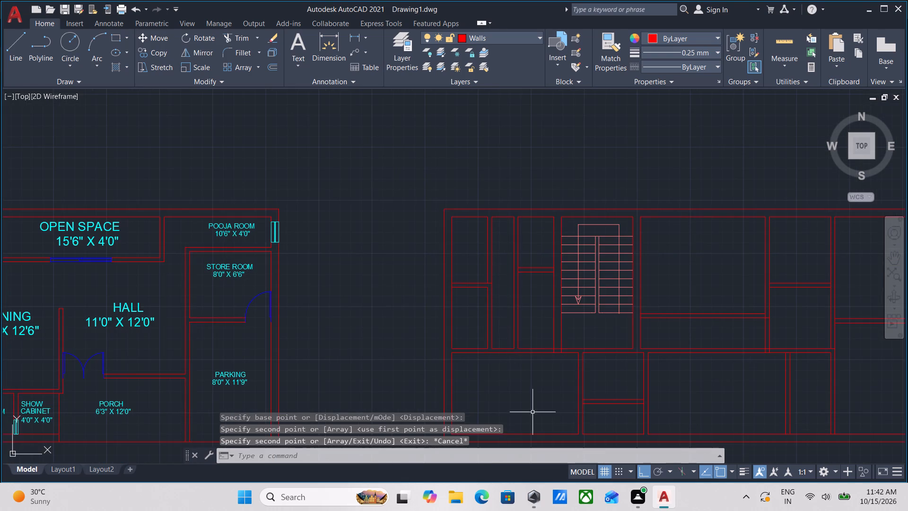
middle_drag(592, 341, 576, 314)
scroll(479, 339, down, 1)
middle_drag(479, 340, 425, 333)
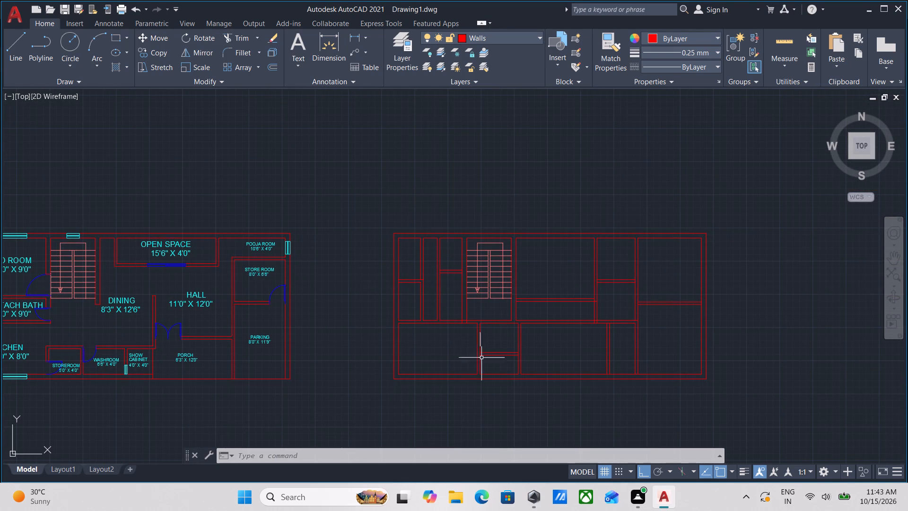
scroll(498, 379, up, 2)
middle_drag(484, 353, 488, 375)
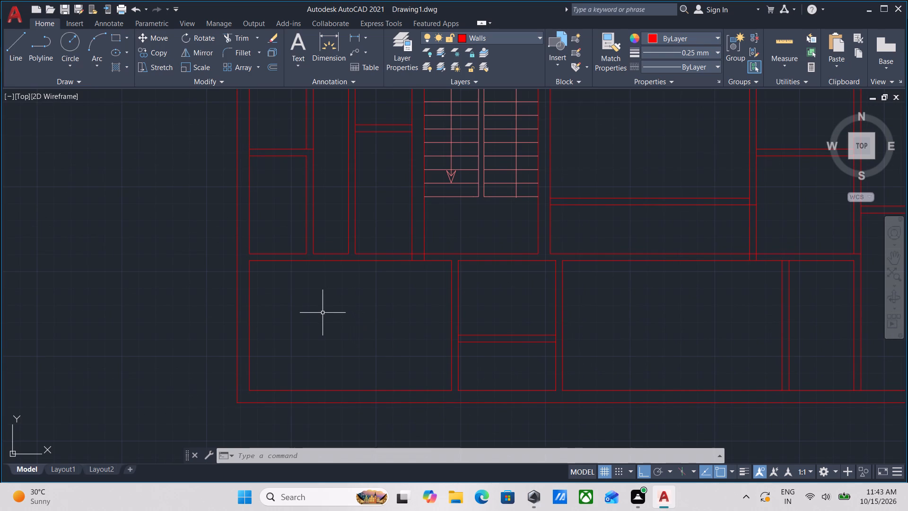
scroll(394, 300, down, 1)
middle_drag(390, 300, 335, 355)
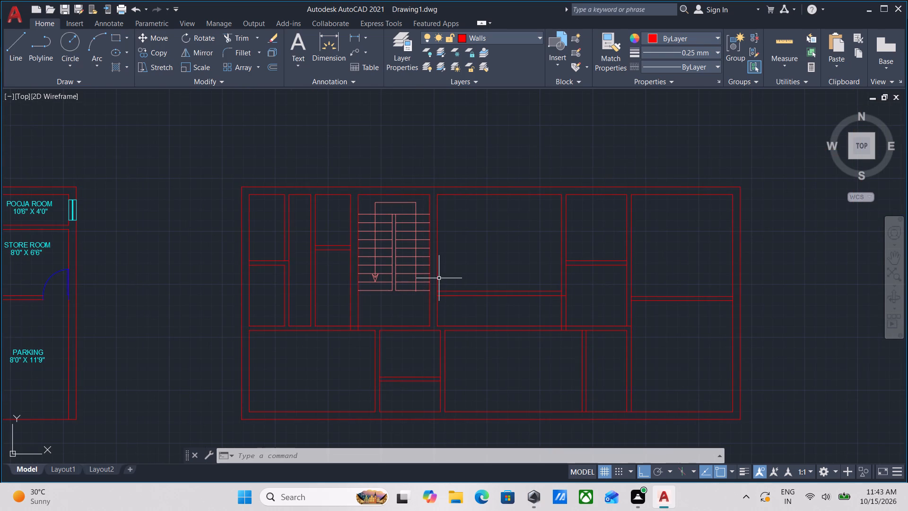
middle_drag(504, 274, 374, 311)
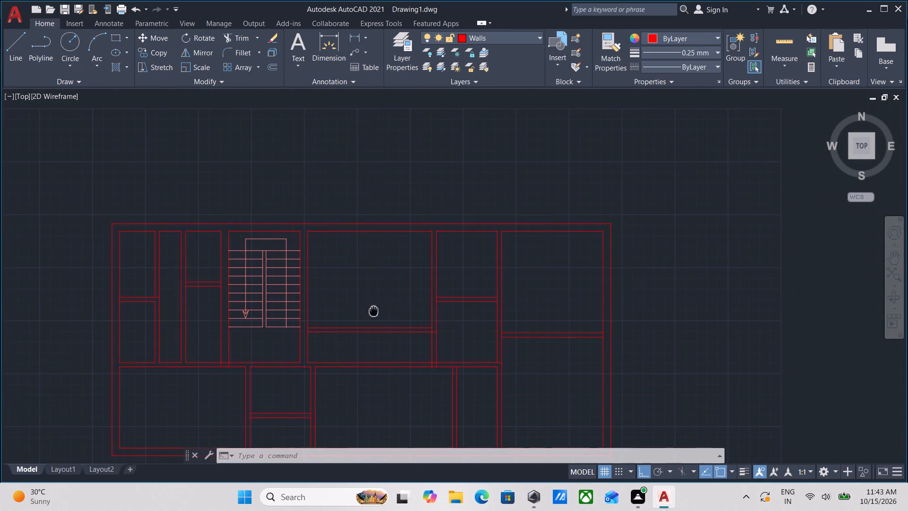
middle_drag(374, 311, 374, 311)
scroll(375, 297, up, 1)
scroll(375, 297, down, 1)
middle_drag(375, 297, 378, 314)
Check the dimensions of the second plan's rooms beyond the staircase, including the large lower corner room, with the quick Measure tool.
text(MEA)
key(Return)
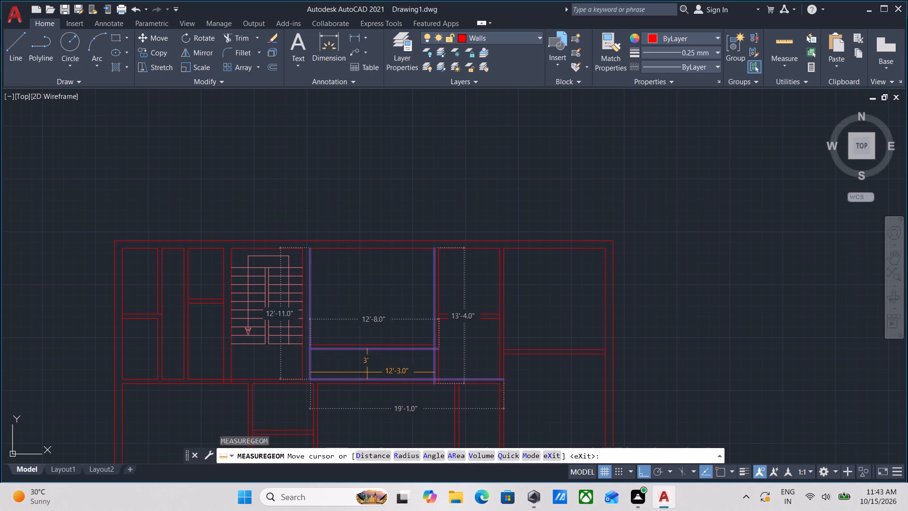
scroll(322, 364, up, 1)
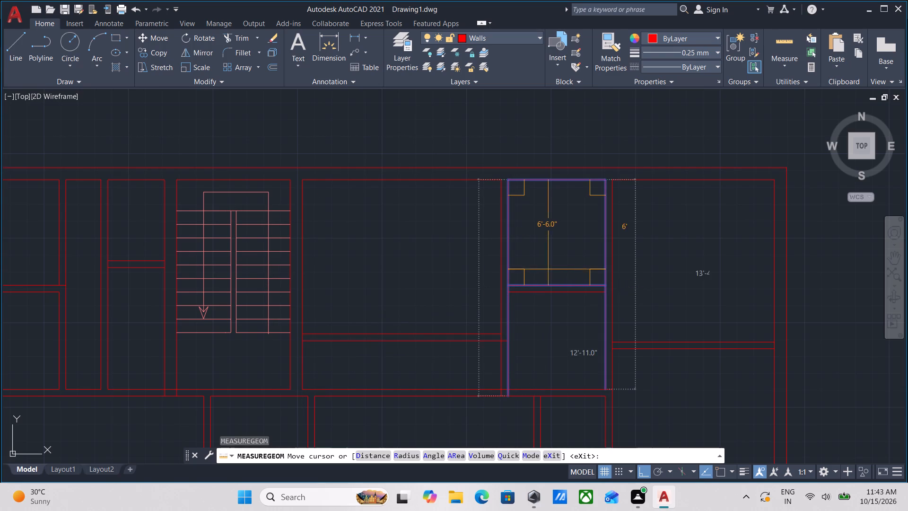
middle_drag(664, 302, 514, 247)
middle_drag(532, 339, 523, 312)
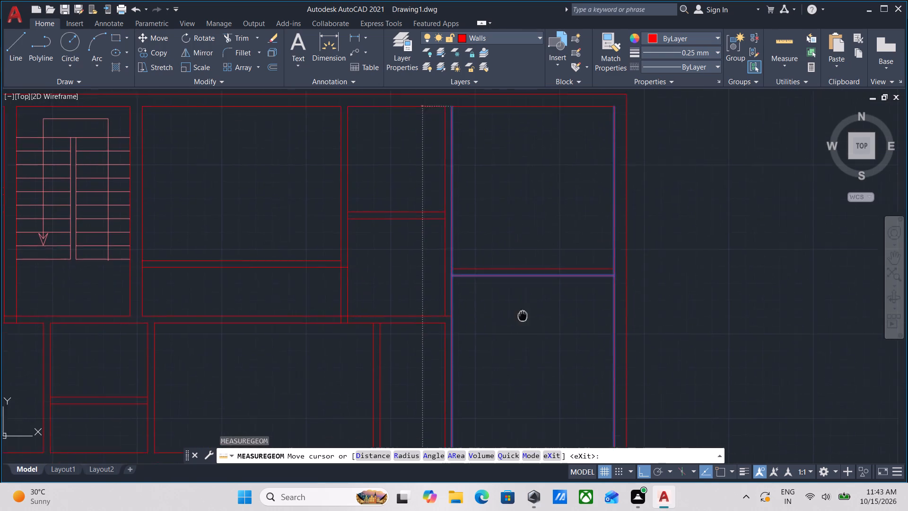
middle_drag(523, 312, 529, 256)
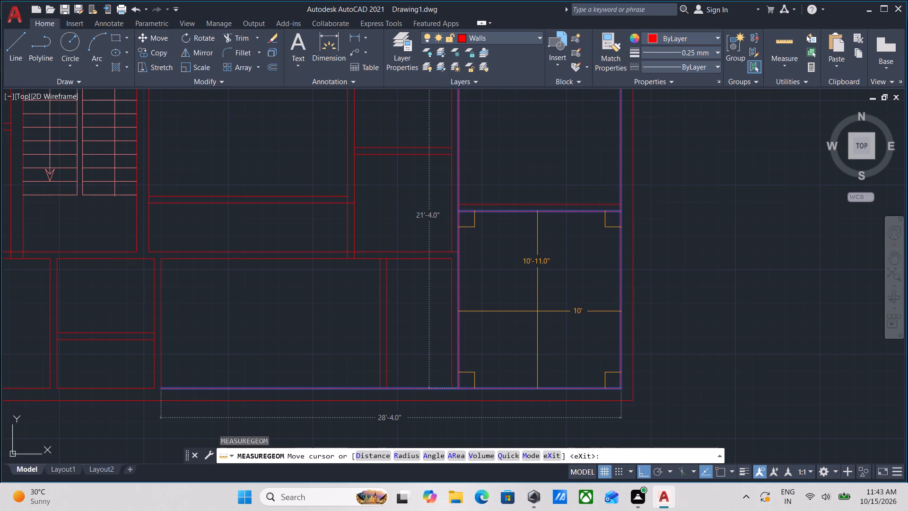
scroll(538, 300, down, 2)
middle_drag(538, 300, 538, 327)
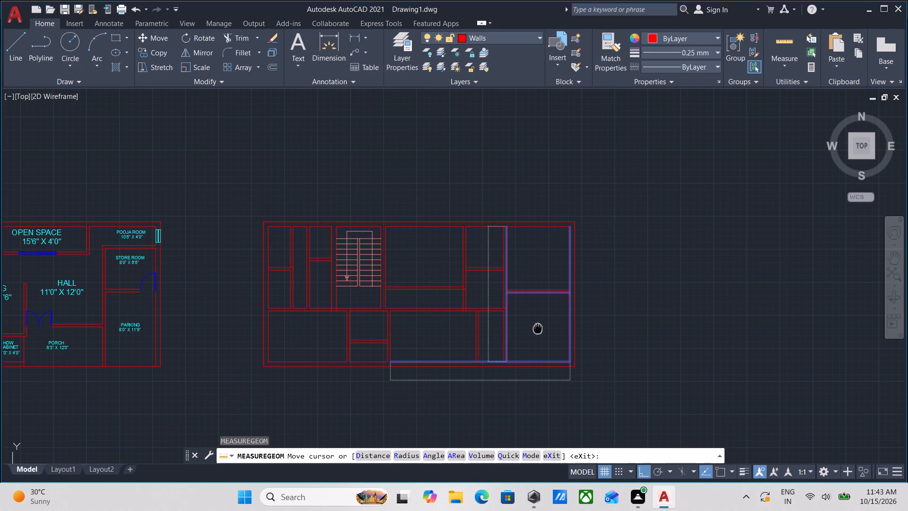
middle_drag(538, 327, 530, 320)
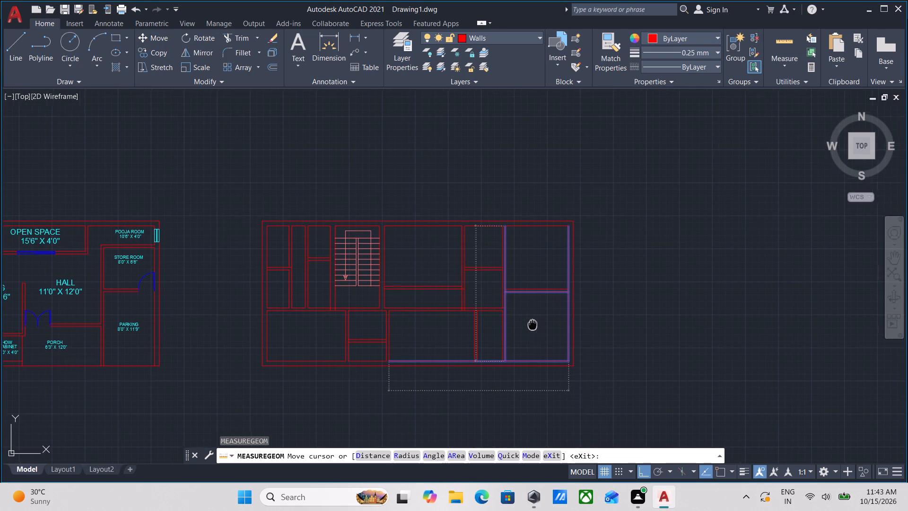
middle_drag(530, 320, 527, 308)
scroll(527, 308, up, 2)
middle_drag(527, 308, 428, 314)
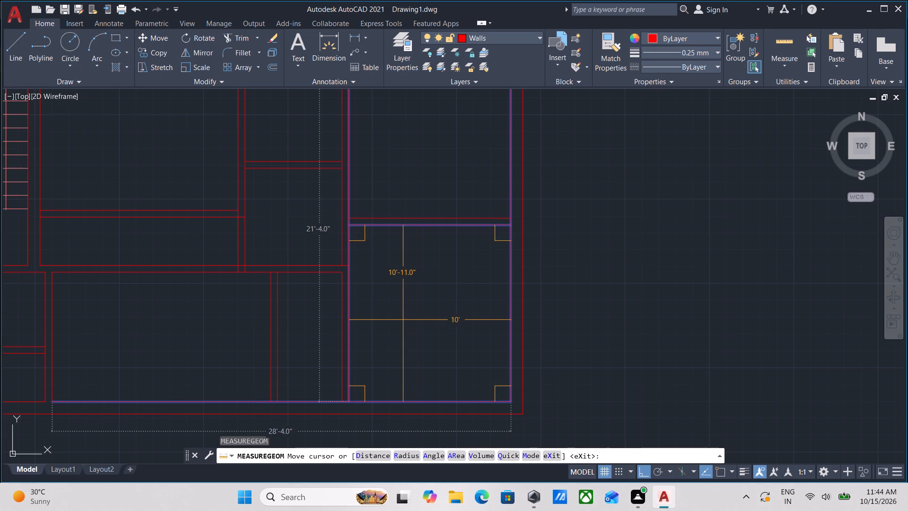
key(Escape)
Trim away all the vertical and horizontal partitions in the second plan's lower row to merge it into one open space.
middle_drag(397, 326, 426, 312)
scroll(427, 313, down, 1)
middle_drag(427, 315, 458, 307)
middle_drag(452, 312, 450, 313)
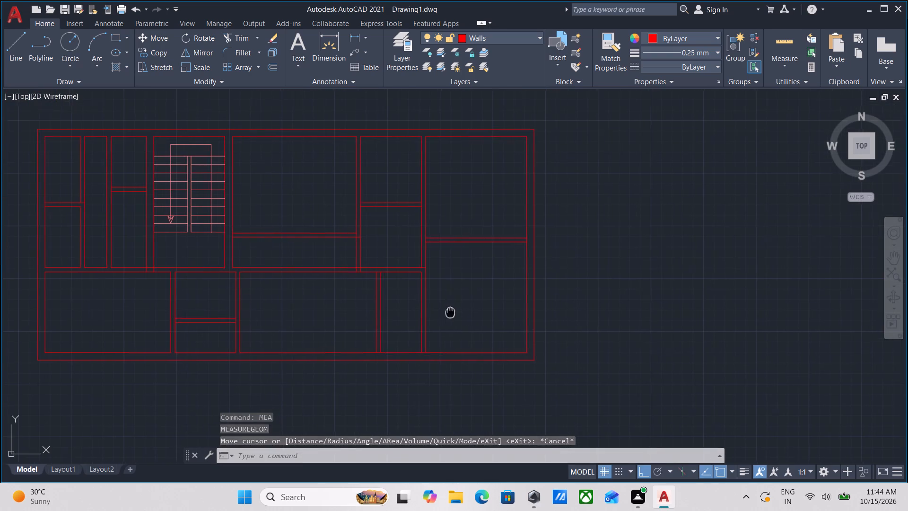
middle_drag(450, 313, 431, 324)
middle_drag(430, 325, 441, 325)
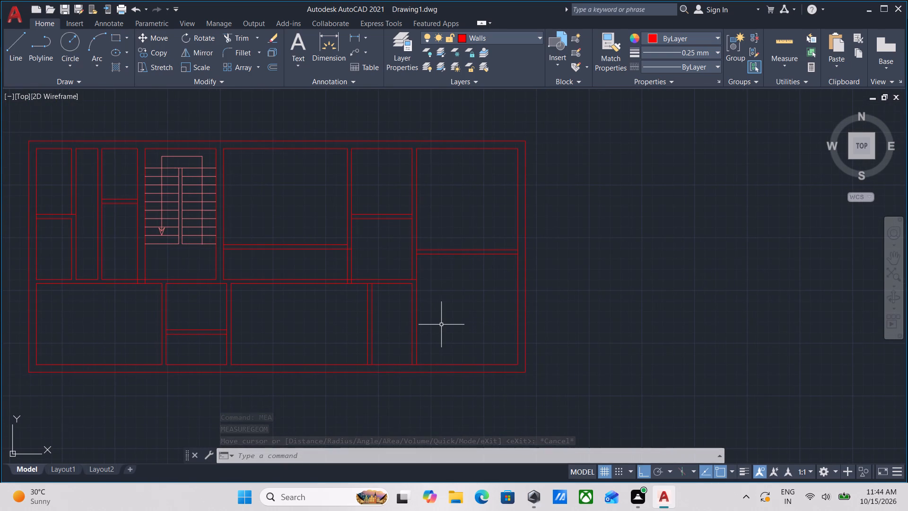
text(TR)
key(Return)
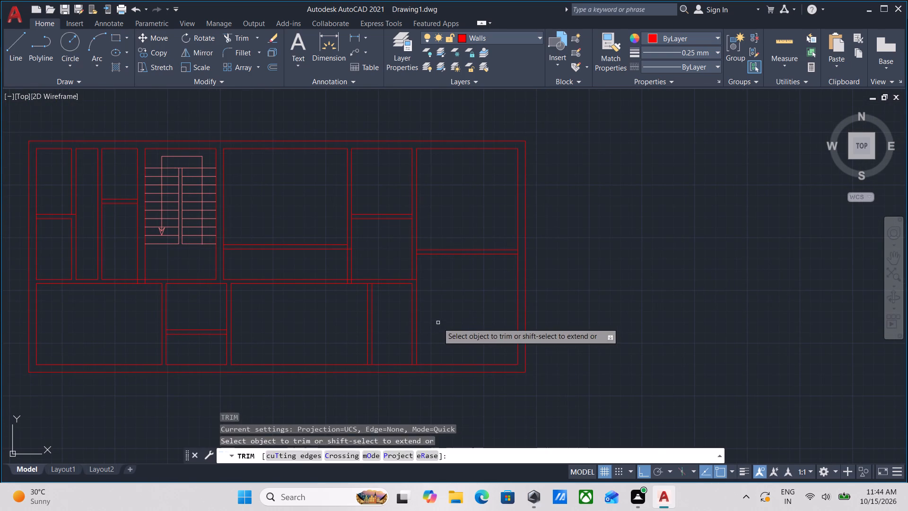
click(438, 323)
click(108, 335)
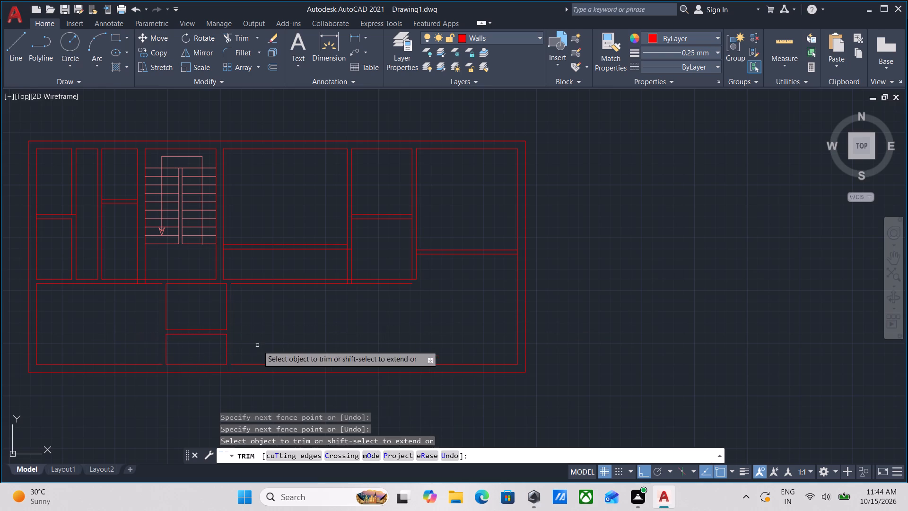
click(258, 344)
click(131, 344)
click(261, 319)
click(97, 314)
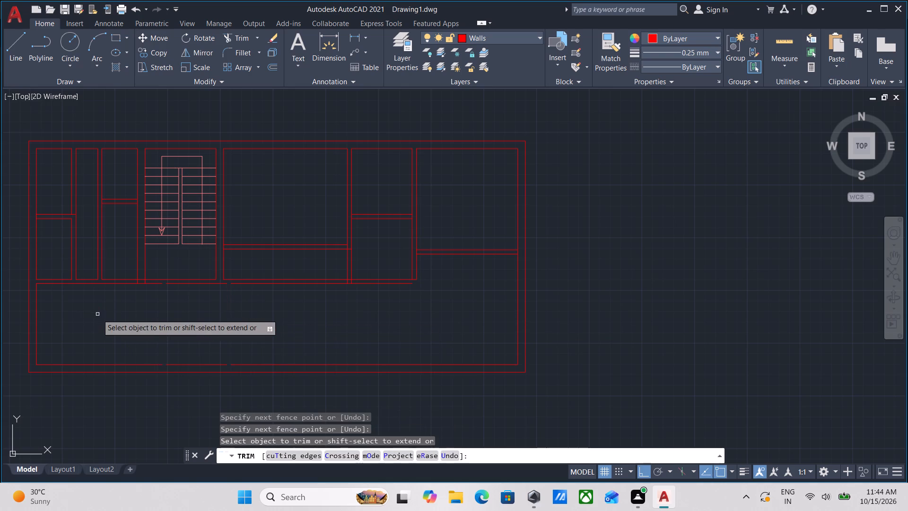
click(179, 341)
click(183, 319)
key(Escape)
Stretch both ends of the short segment in the bottom wall's inner line to close the gaps left by the removed partitions.
scroll(201, 366, up, 1)
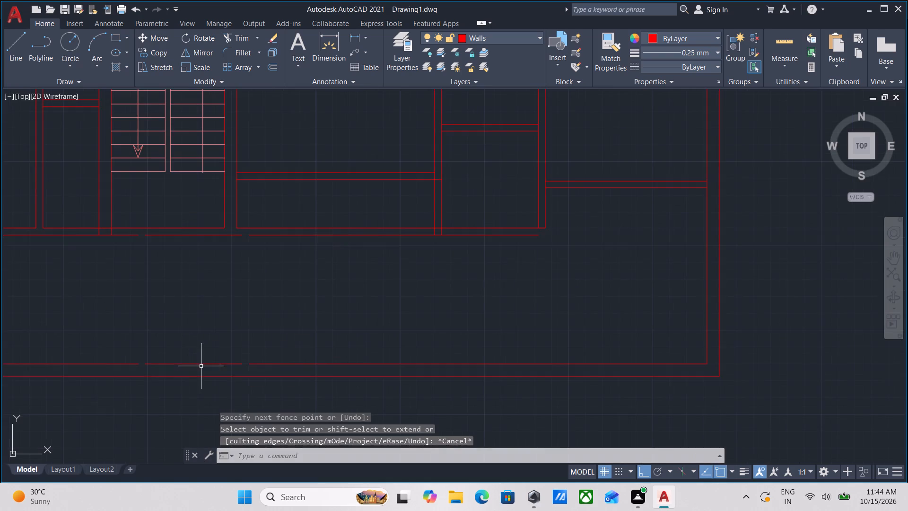
middle_drag(195, 369, 211, 384)
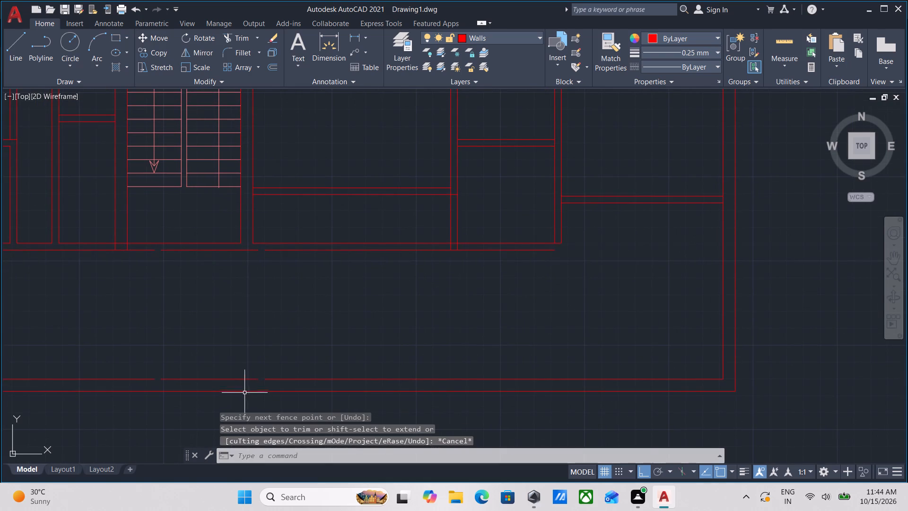
key(Escape)
scroll(237, 386, up, 2)
click(237, 386)
click(212, 349)
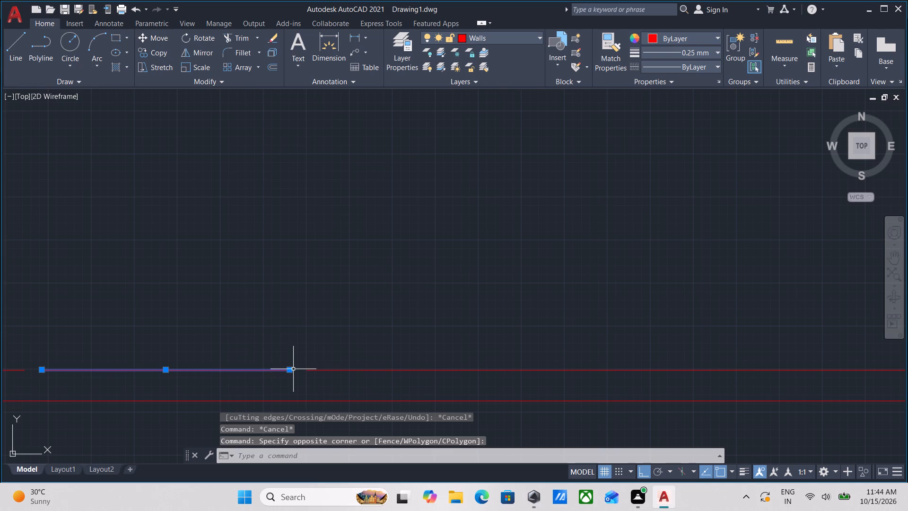
click(291, 370)
click(307, 371)
key(Escape)
scroll(265, 370, down, 1)
middle_drag(265, 370, 316, 376)
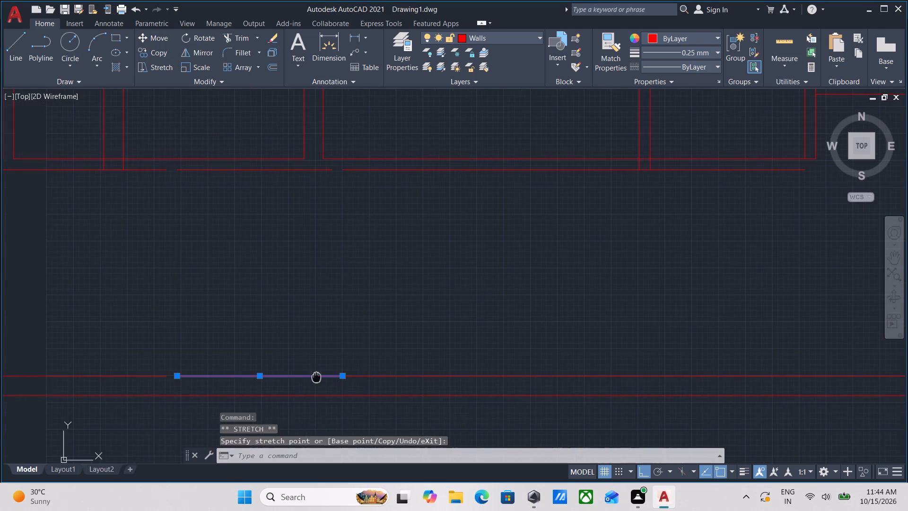
key(Escape)
drag(191, 390, 190, 386)
click(177, 359)
click(179, 378)
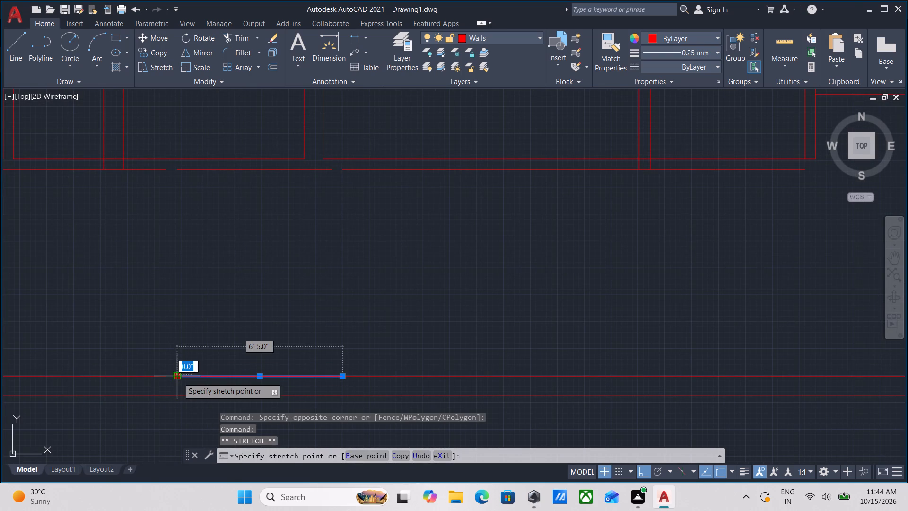
click(166, 378)
key(Escape)
Draw two 5" lines closing the open outer corner of the partition wall beneath the small room beside the large upper-right room.
scroll(166, 378, down, 5)
middle_drag(269, 337, 253, 377)
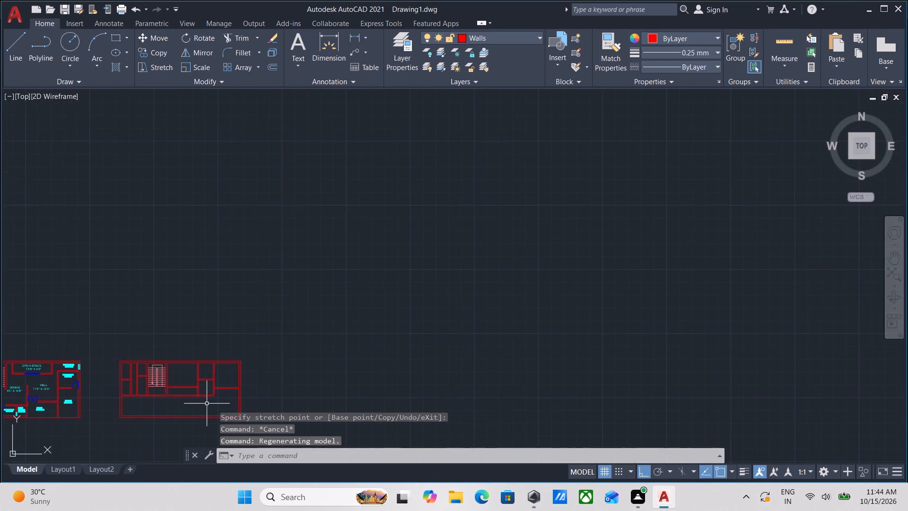
scroll(211, 405, up, 3)
middle_drag(219, 401, 257, 330)
scroll(360, 316, up, 2)
middle_drag(352, 307, 355, 335)
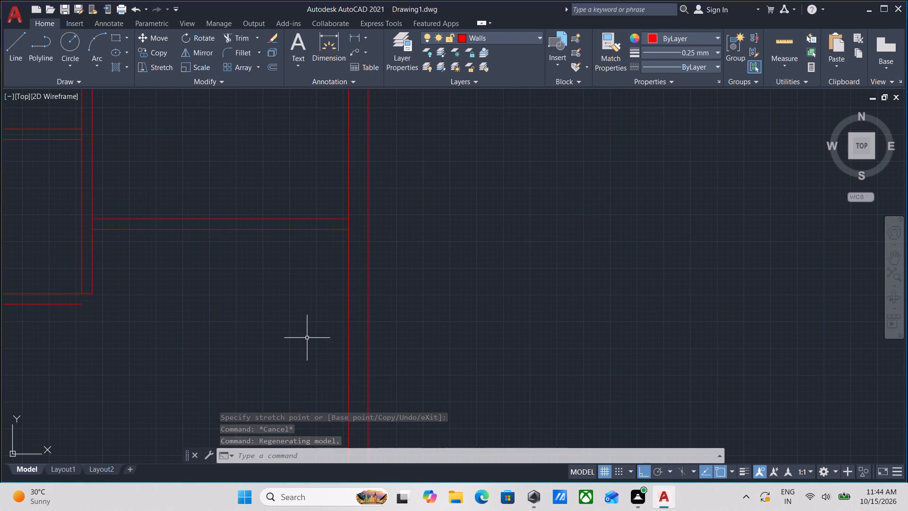
middle_drag(307, 338, 372, 338)
middle_drag(347, 318, 374, 332)
middle_drag(399, 302, 397, 318)
middle_drag(214, 340, 246, 366)
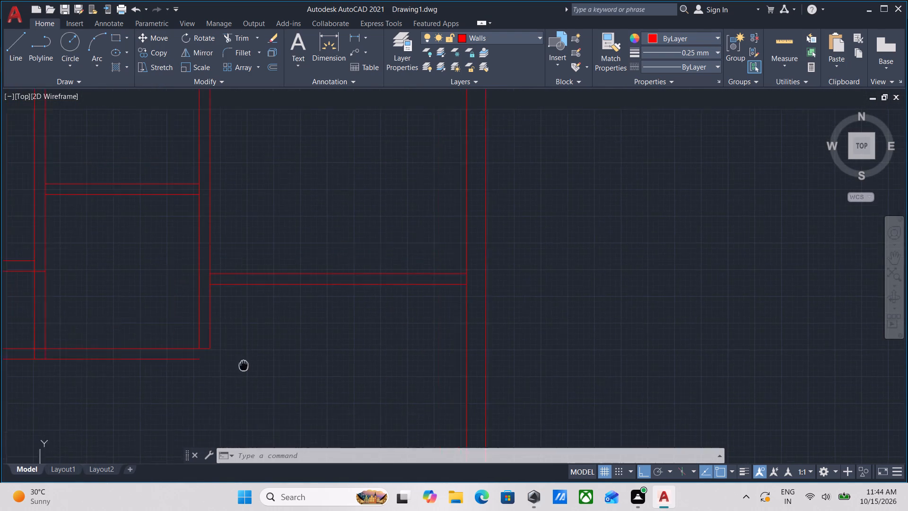
middle_drag(246, 366, 251, 367)
scroll(177, 364, up, 1)
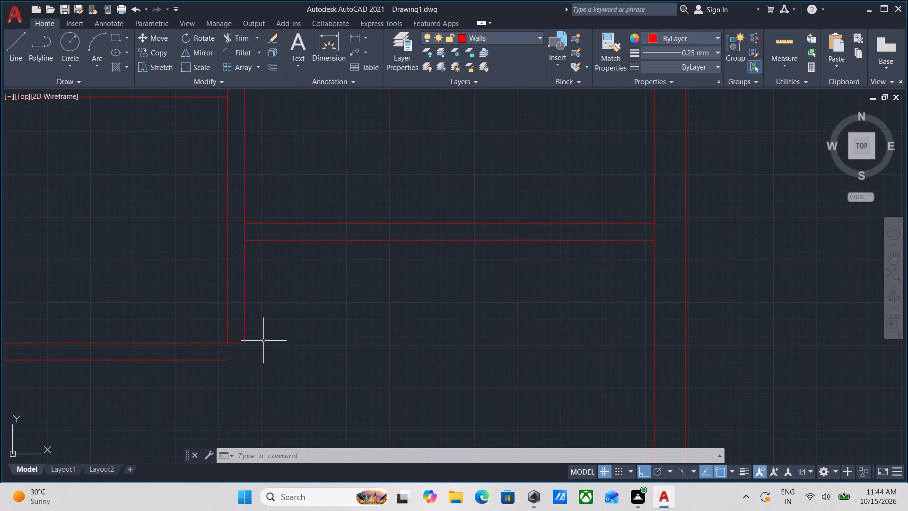
key(l)
key(Return)
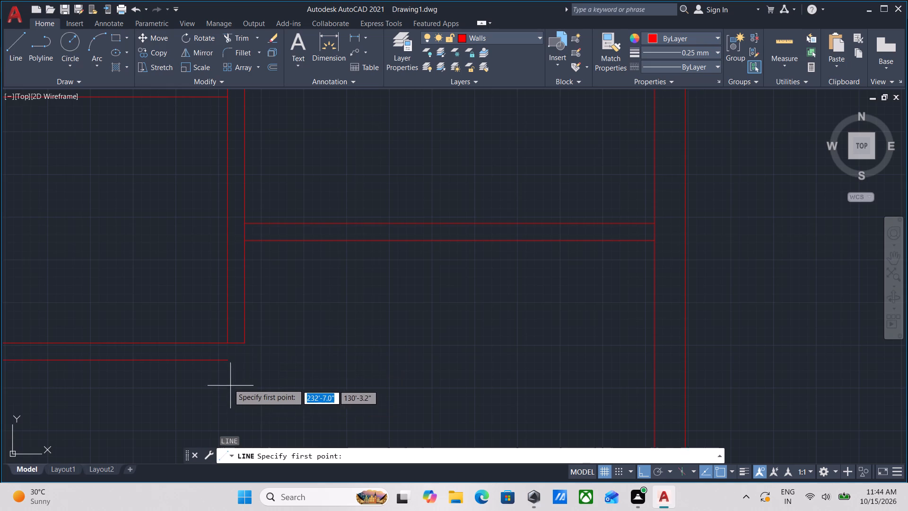
scroll(226, 375, up, 2)
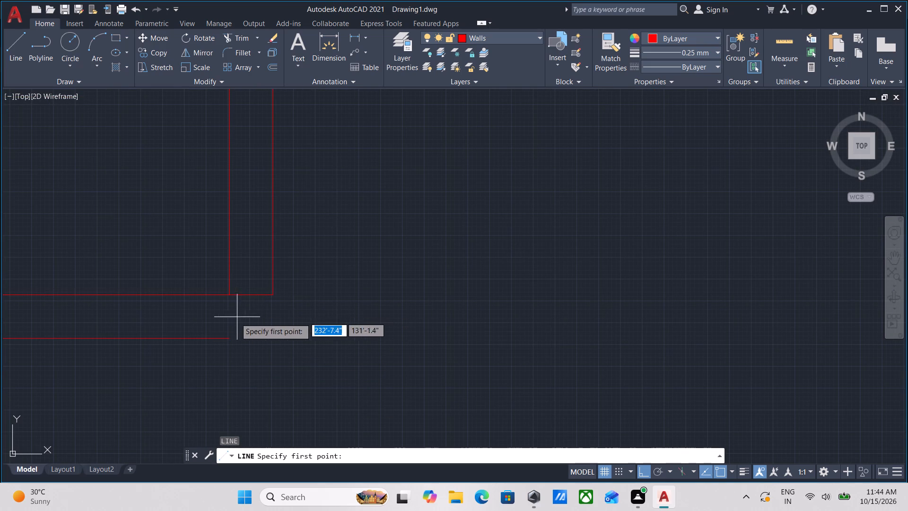
click(227, 338)
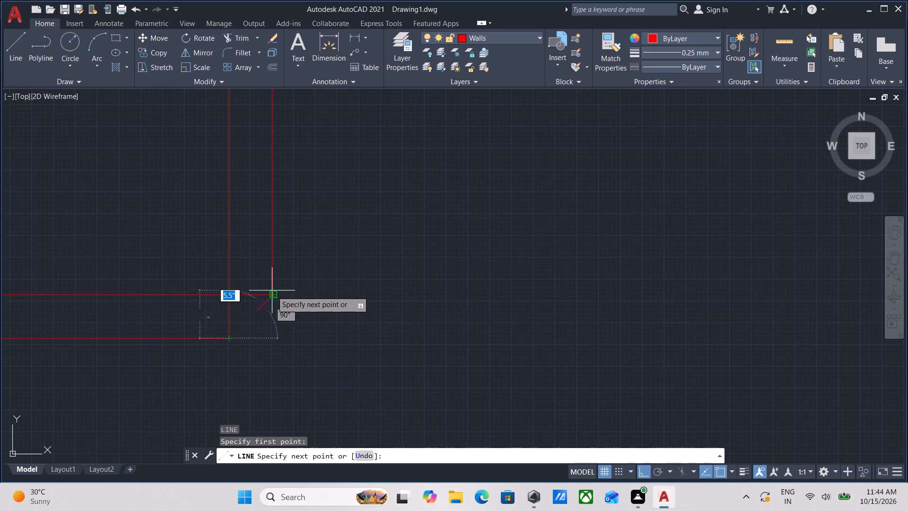
click(272, 338)
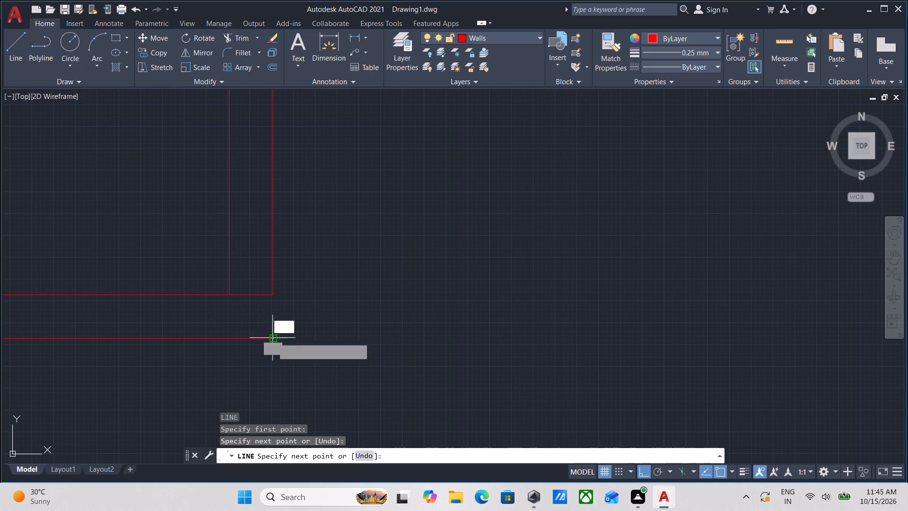
click(275, 293)
scroll(275, 293, down, 3)
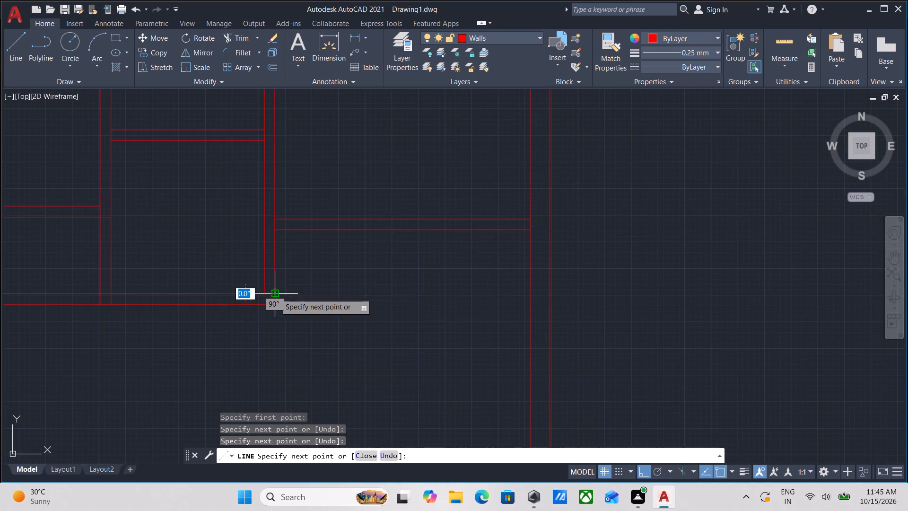
key(Escape)
Trim the right outer wall's inner line between the two lines of the horizontal partition that meets it.
scroll(275, 293, down, 2)
middle_drag(314, 316, 307, 292)
scroll(349, 309, up, 2)
click(399, 344)
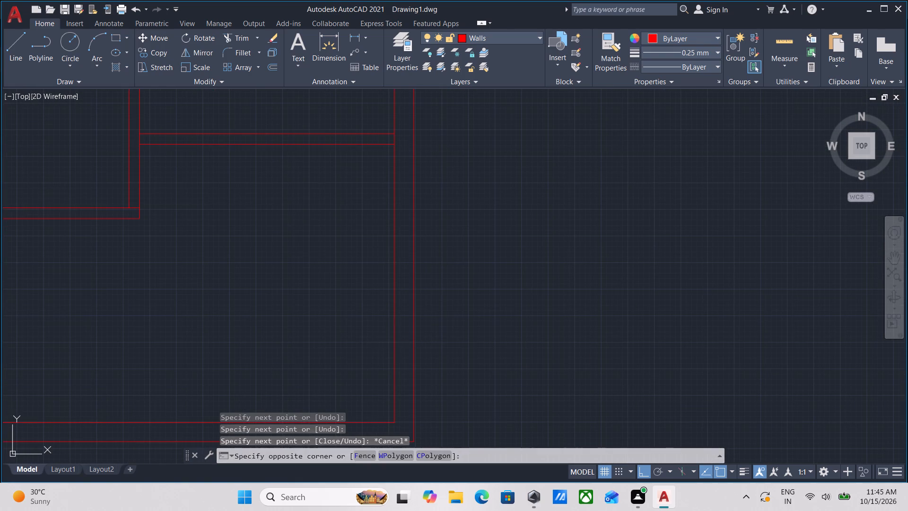
key(Escape)
scroll(365, 312, down, 1)
middle_drag(365, 312, 354, 348)
text(TR)
key(Return)
scroll(369, 259, up, 3)
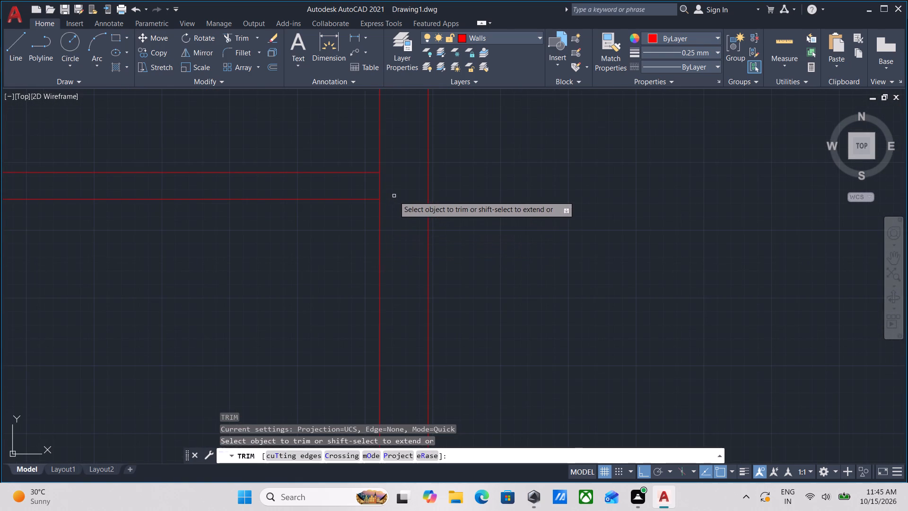
click(382, 192)
click(356, 188)
key(Escape)
Offset the right outer wall's inner line 8' into the lower space, and offset that copy 5" further for the partition thickness.
scroll(356, 192, down, 2)
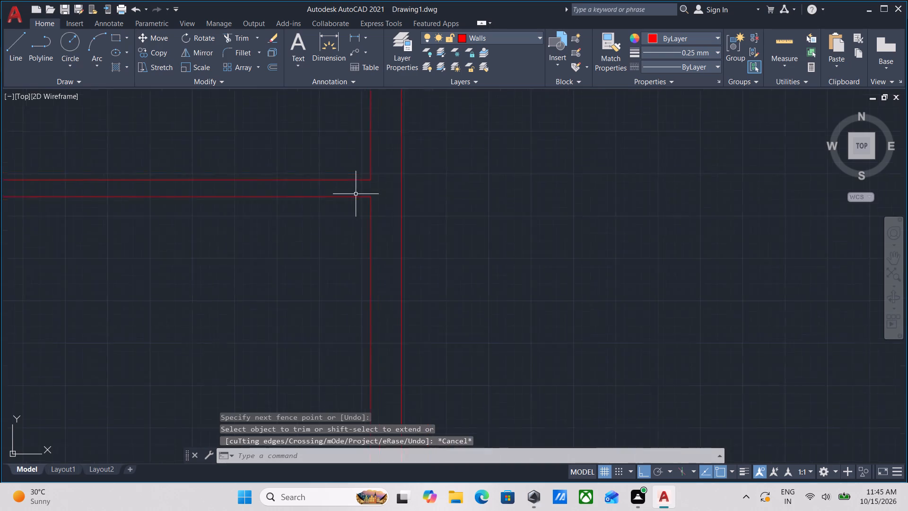
middle_drag(351, 227, 365, 200)
scroll(377, 307, down, 1)
middle_drag(375, 307, 379, 251)
click(387, 296)
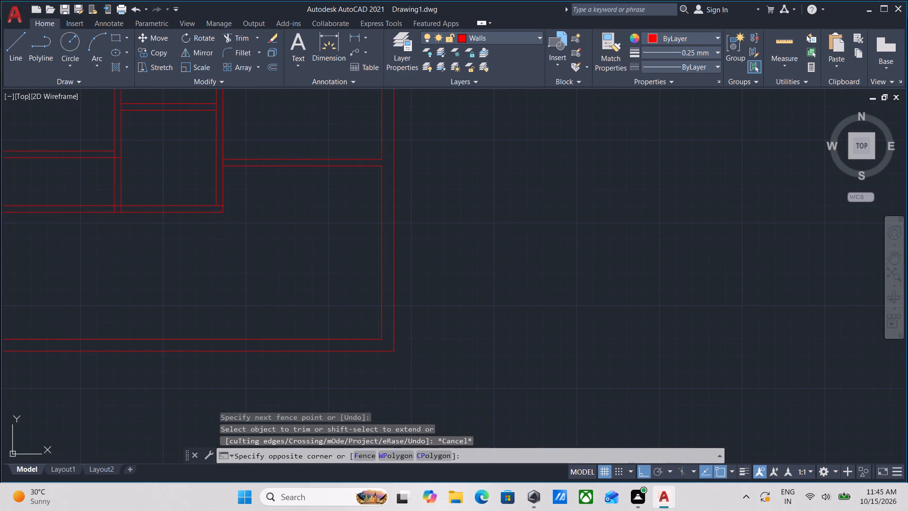
click(370, 282)
middle_drag(370, 282, 380, 300)
key(o)
key(Return)
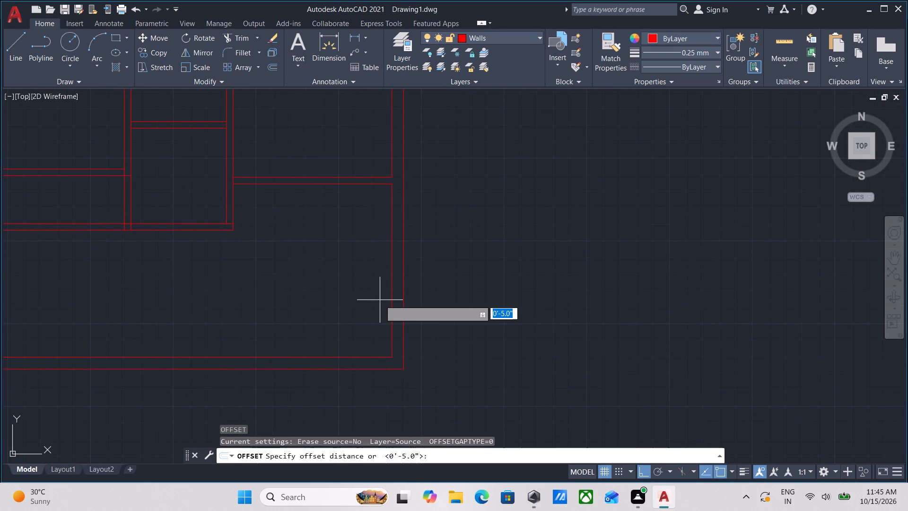
click(392, 303)
click(331, 302)
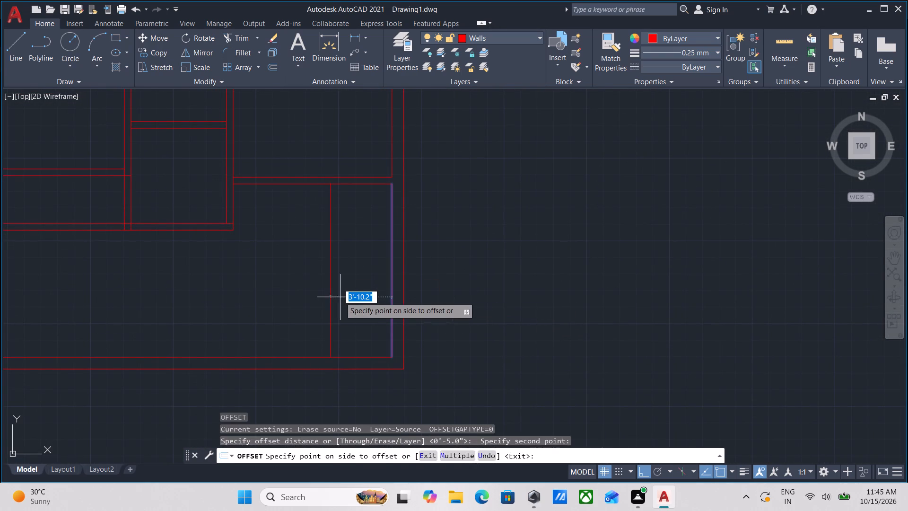
middle_drag(327, 297, 388, 327)
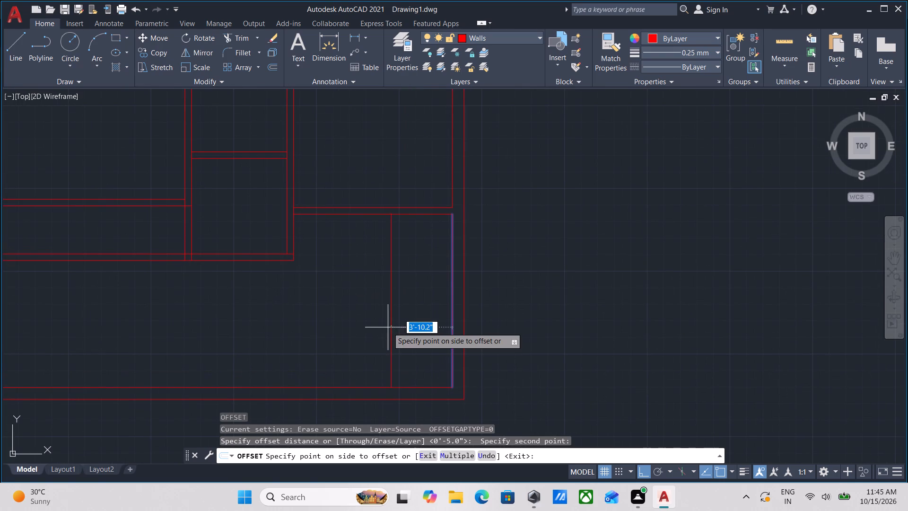
middle_drag(329, 325, 358, 336)
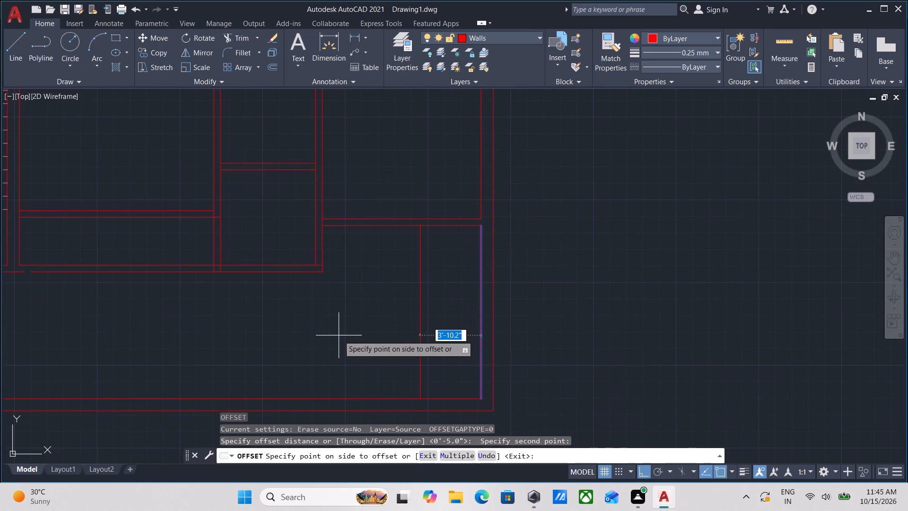
text(8')
key(Return)
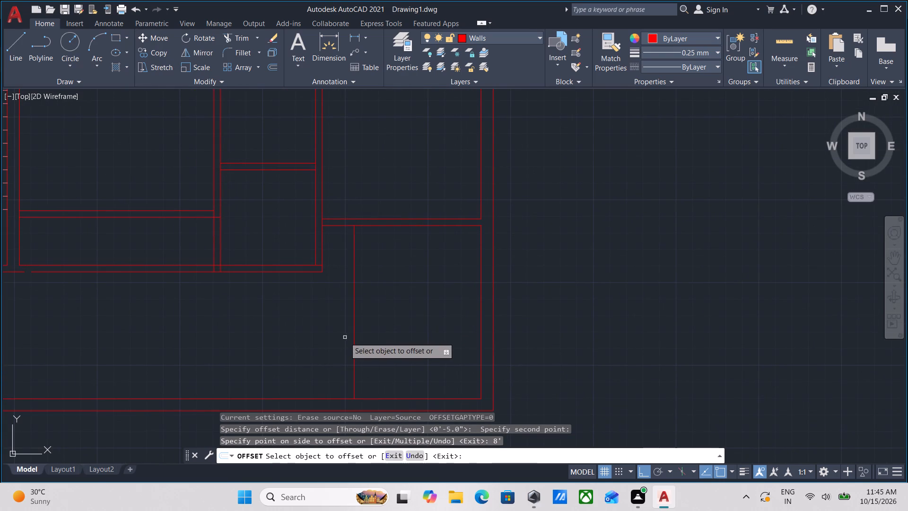
click(353, 337)
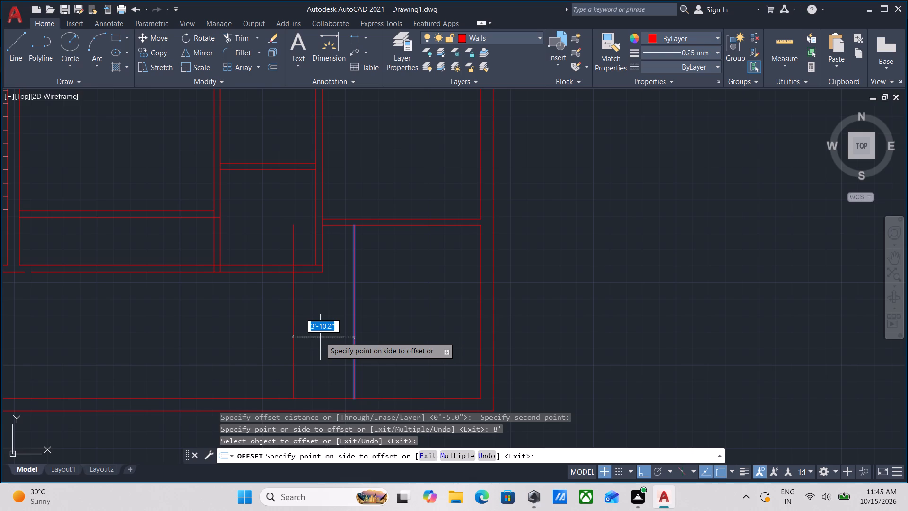
key(5)
key(Return)
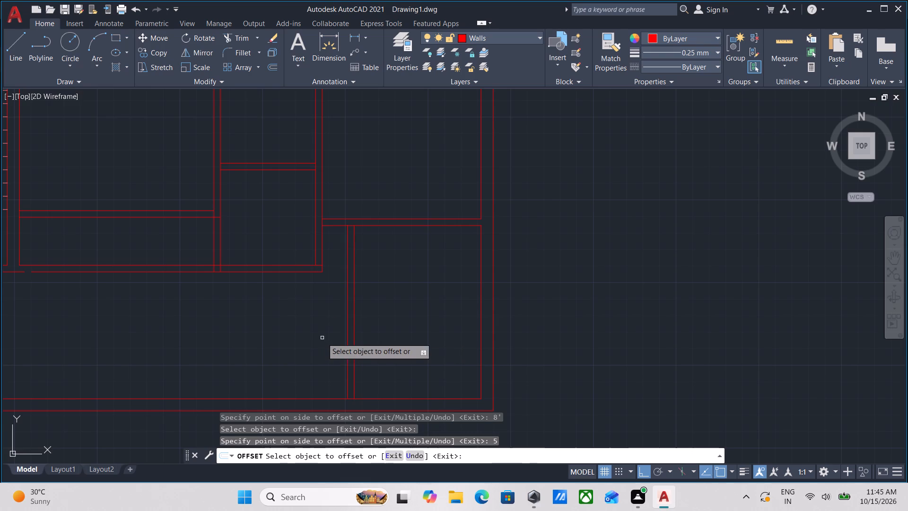
Add the second lower partition by offsetting the first partition's left line 4' further left, and the new line 5".
click(348, 334)
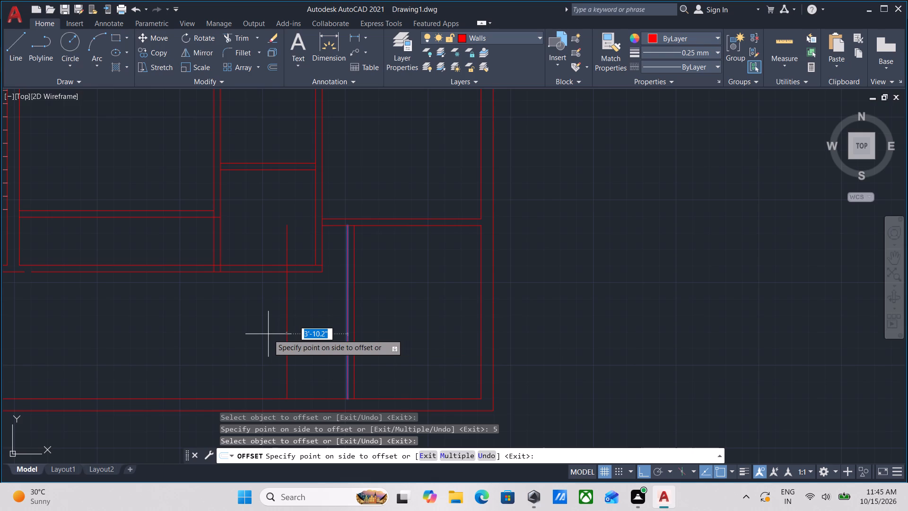
text(4')
key(Return)
click(283, 324)
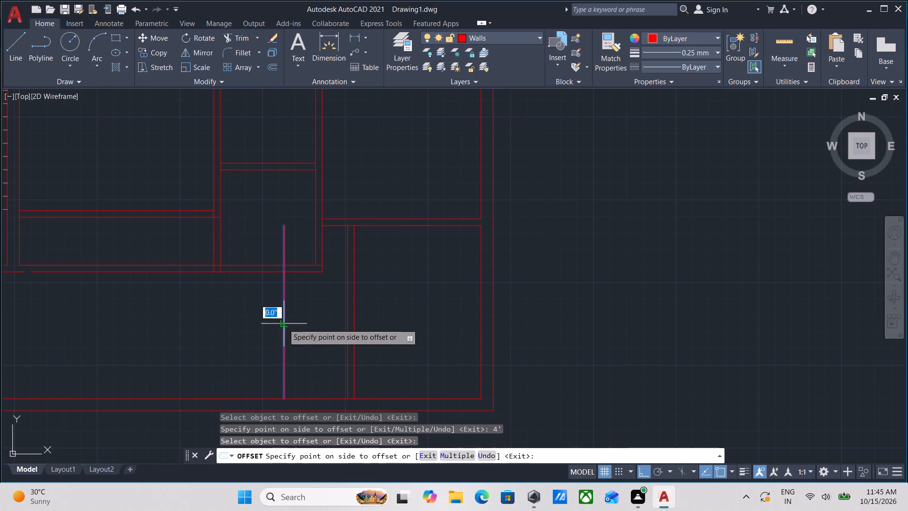
key(5)
key(Return)
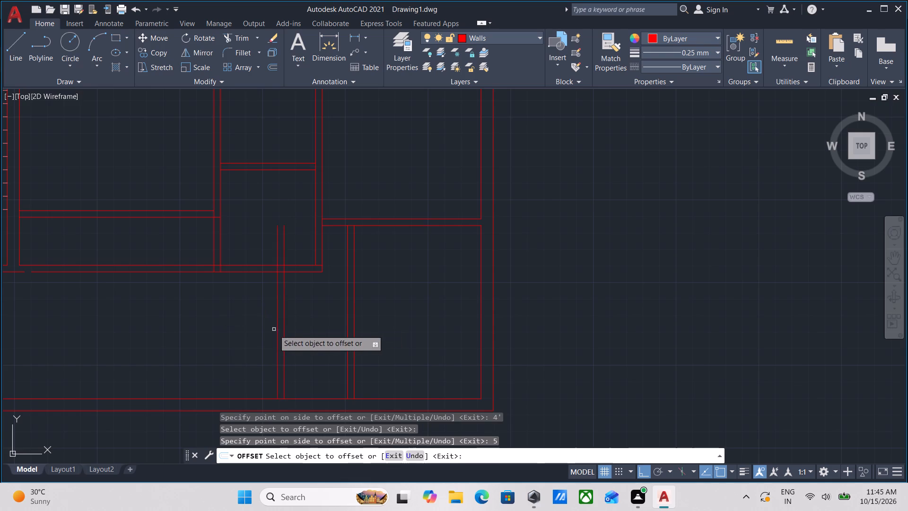
Add the third lower partition by offsetting the second partition's left line 13'6" further left, and the new line 5".
click(272, 325)
click(277, 327)
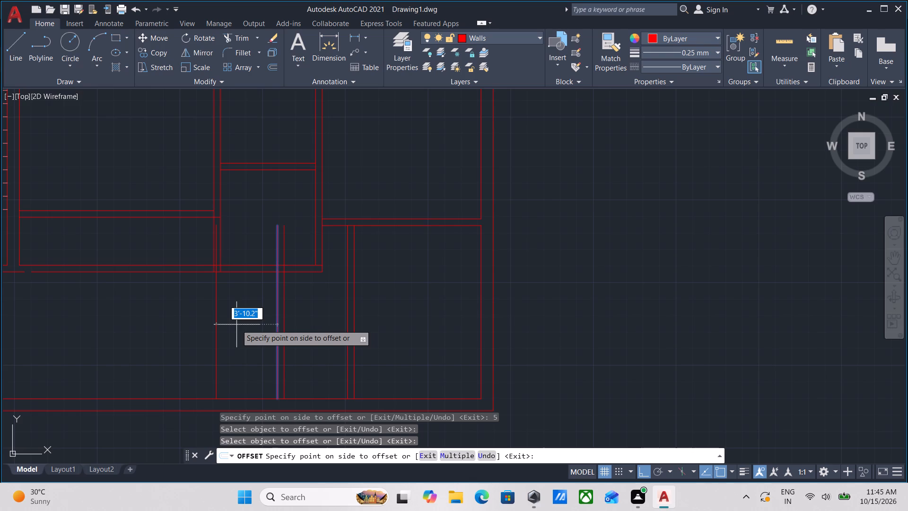
text(13')
key(6)
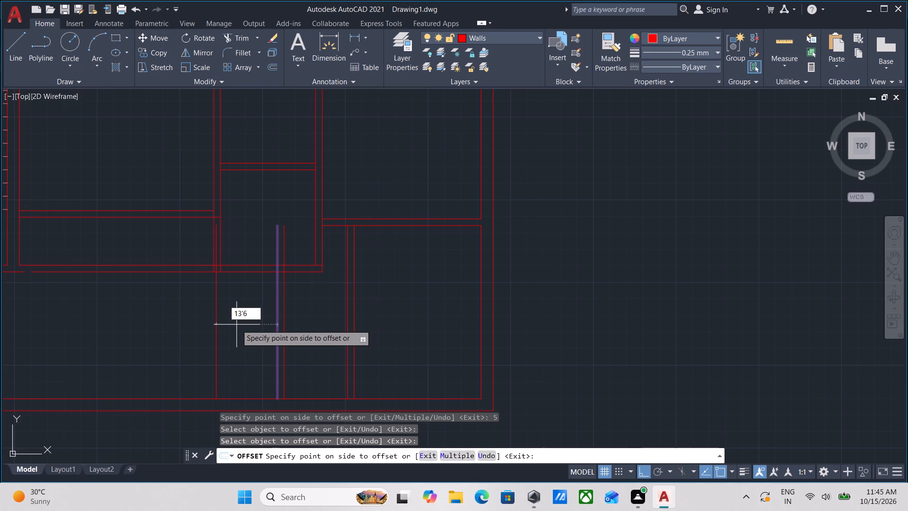
key(Return)
scroll(236, 325, down, 1)
middle_drag(215, 323, 287, 332)
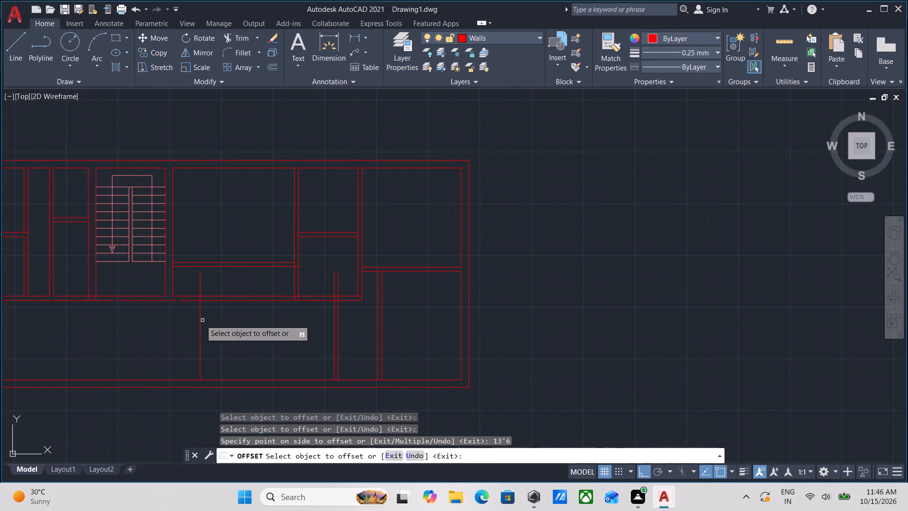
scroll(189, 318, up, 2)
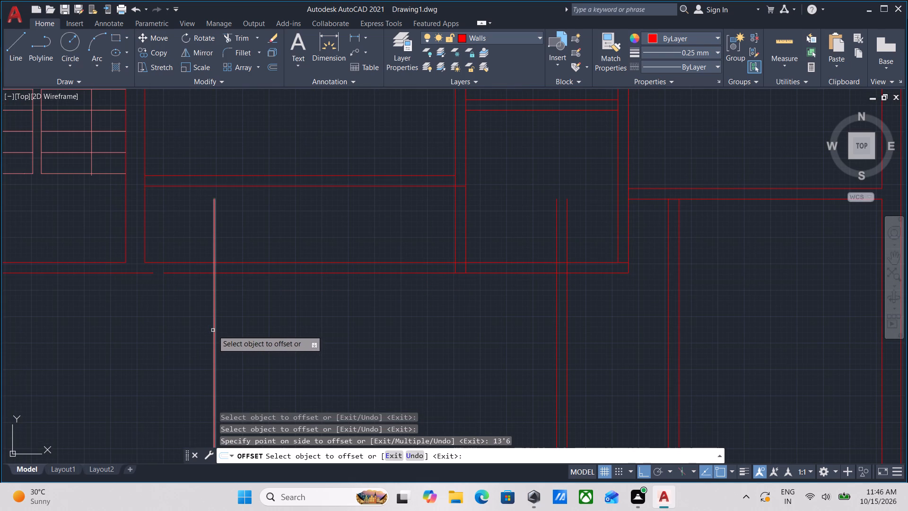
click(213, 330)
middle_drag(211, 330, 329, 318)
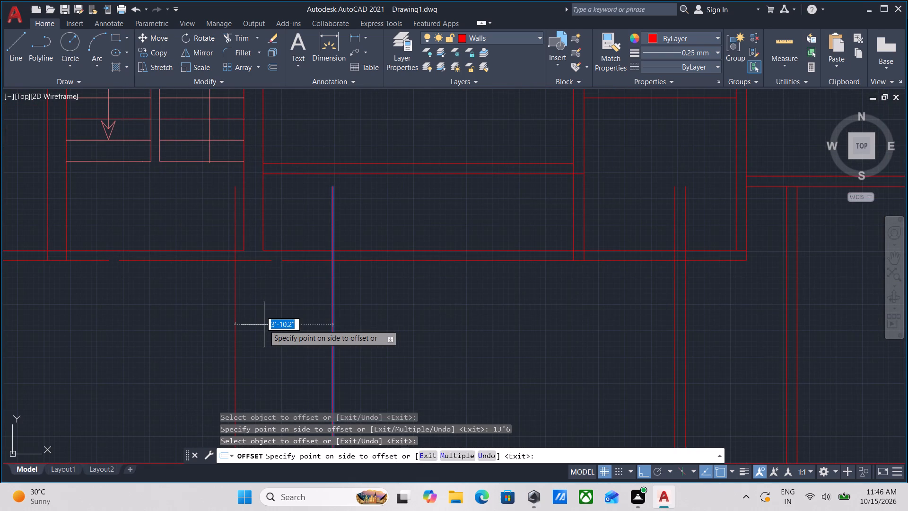
key(5)
key(Return)
scroll(283, 325, down, 2)
middle_drag(284, 323, 306, 304)
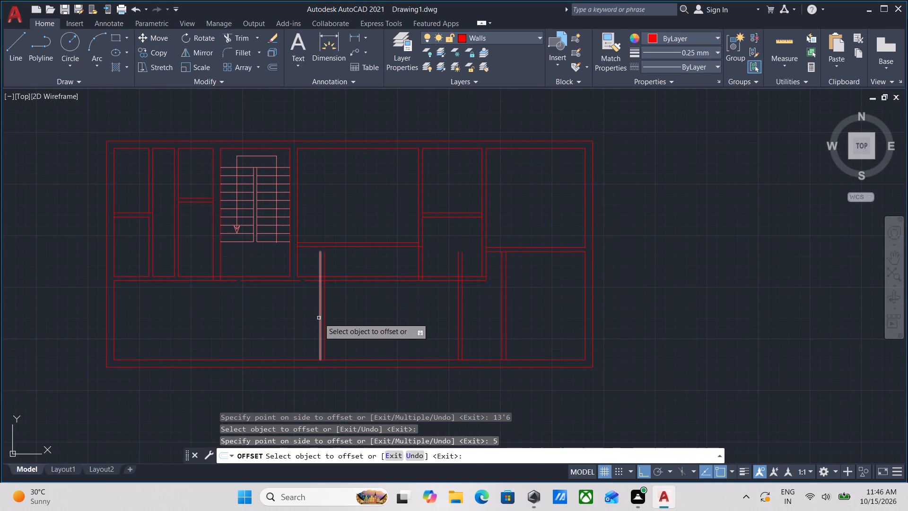
Offset the third partition's left line 6' further left below the staircase, and offset the new line another 6'.
click(320, 318)
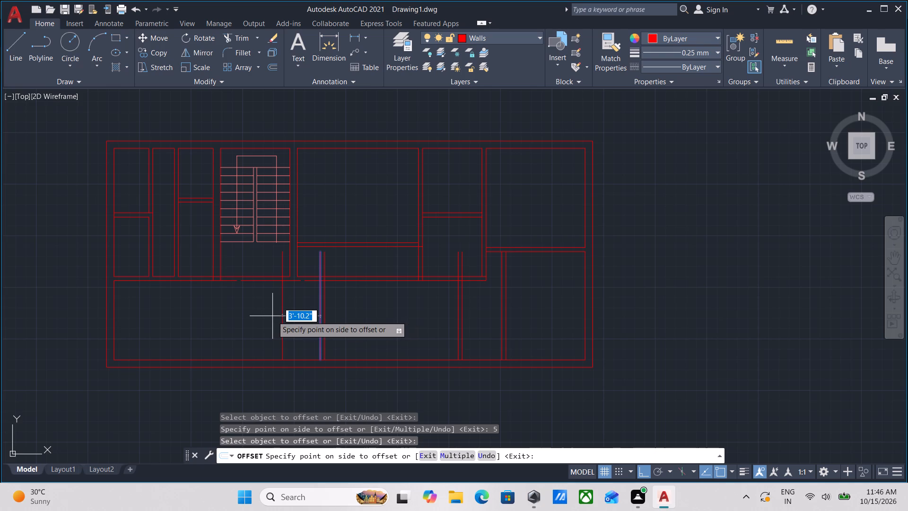
text(6')
key(Return)
scroll(270, 317, up, 2)
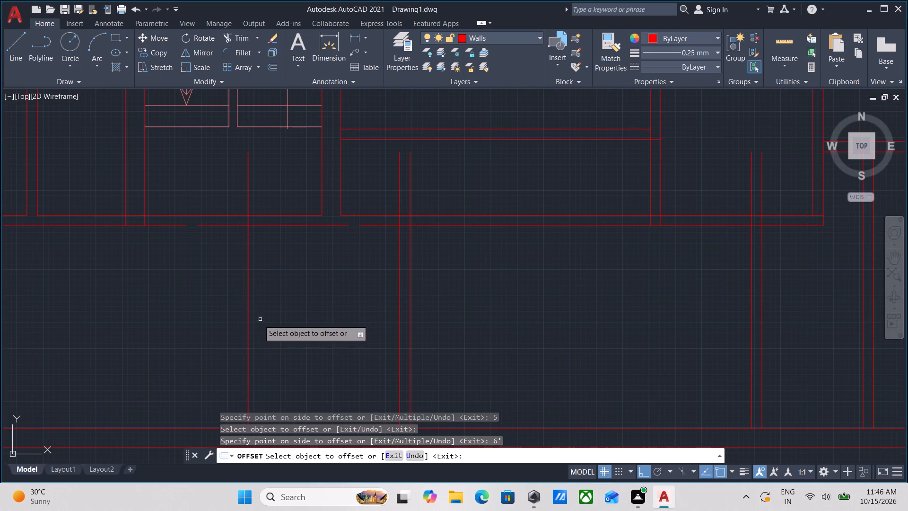
click(247, 321)
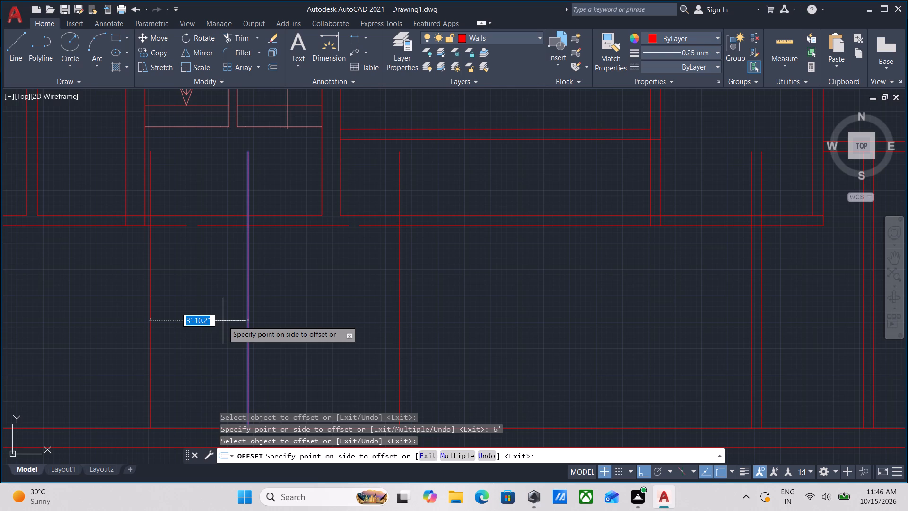
text(6')
key(Return)
middle_drag(223, 321, 236, 319)
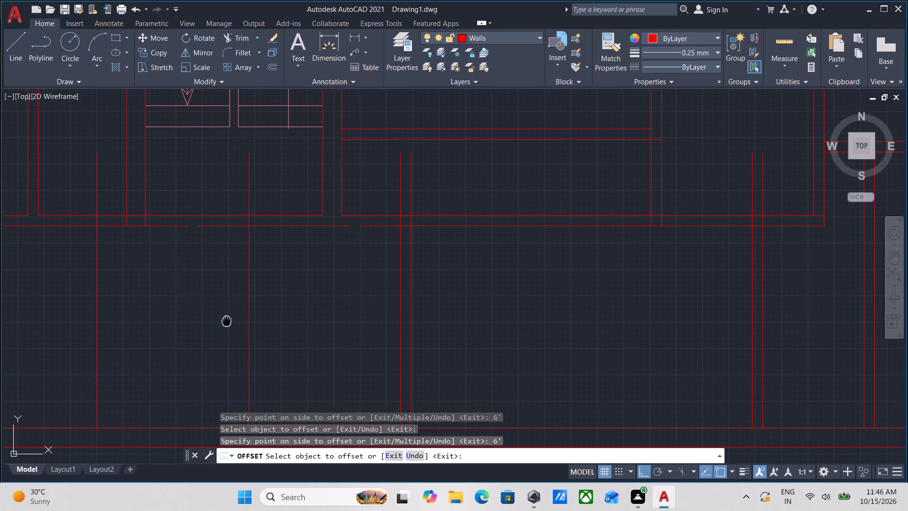
middle_drag(236, 319, 305, 313)
scroll(264, 313, down, 1)
middle_drag(264, 313, 365, 309)
scroll(373, 311, down, 1)
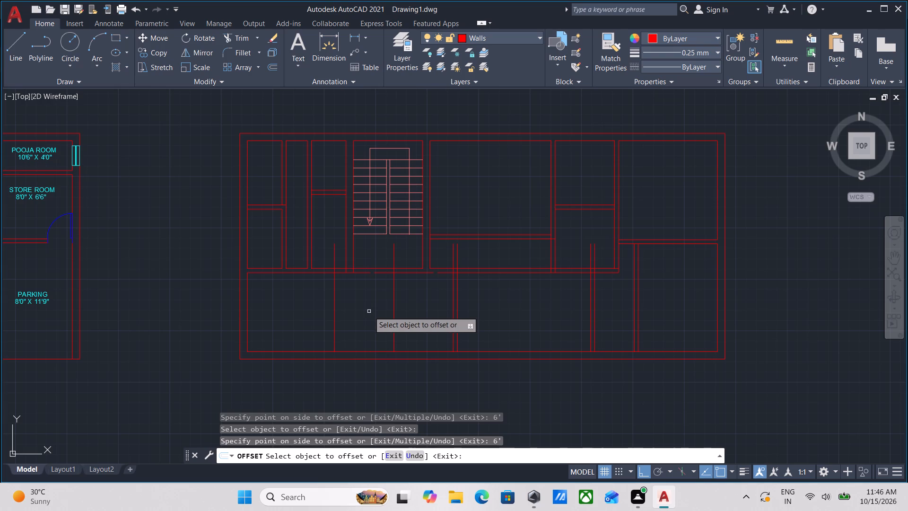
scroll(346, 315, up, 1)
key(Escape)
Erase the leftmost vertical line left over from the second 6' offset in the lower row.
drag(346, 315, 319, 308)
click(287, 298)
right_click(287, 298)
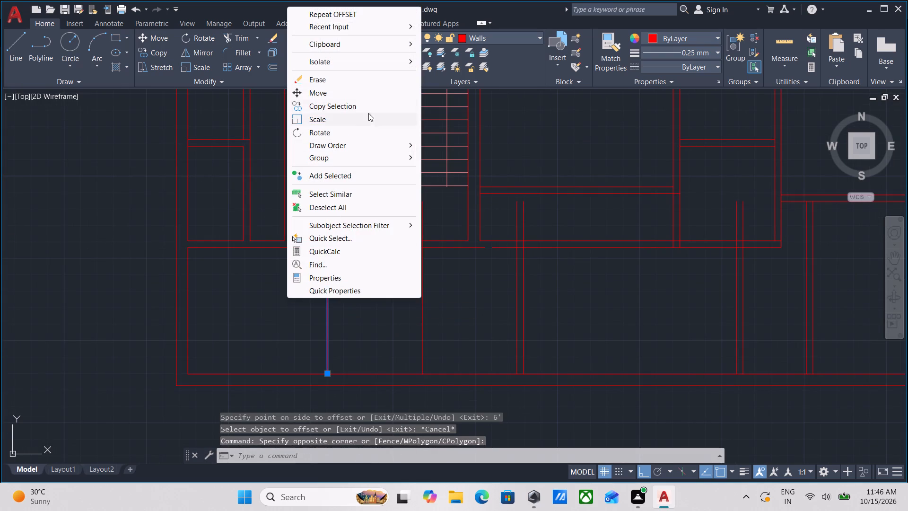
click(359, 82)
Offset the remaining vertical line below the staircase 5" to the left to form the fourth lower partition.
drag(433, 315, 428, 314)
click(398, 300)
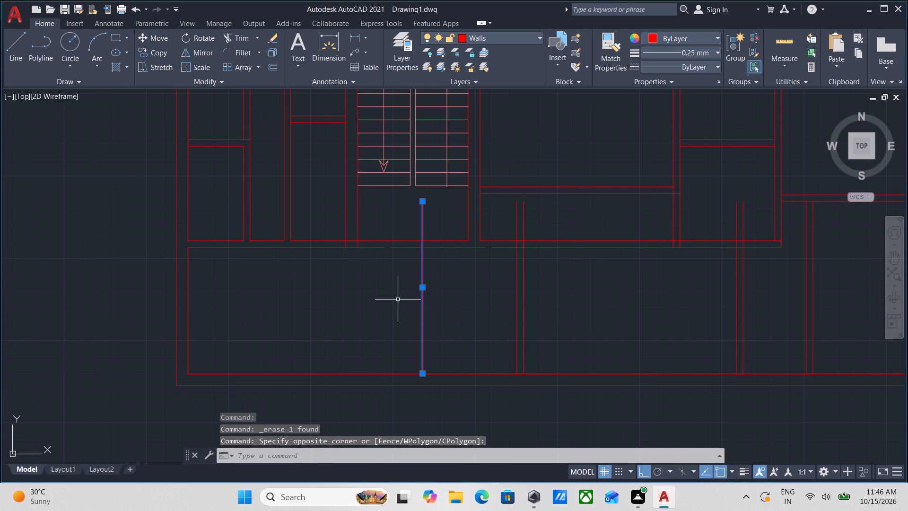
key(o)
key(Return)
click(421, 301)
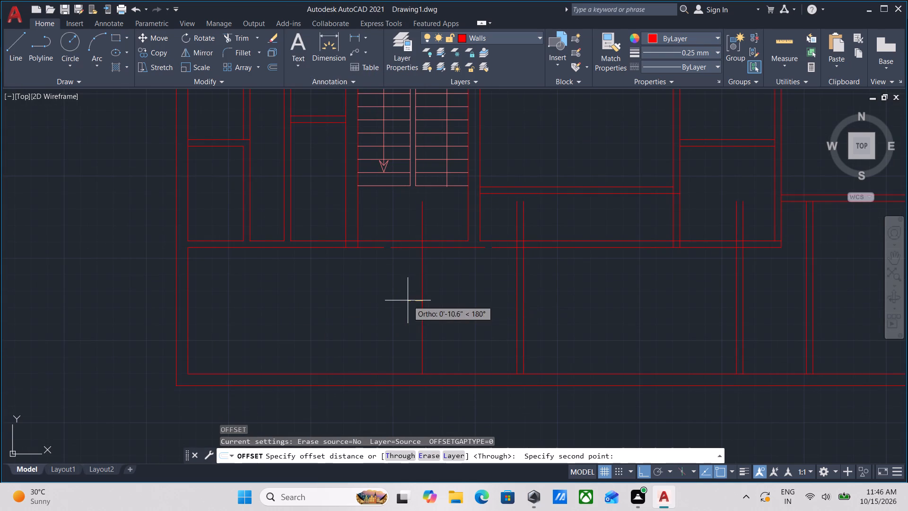
click(397, 300)
key(6)
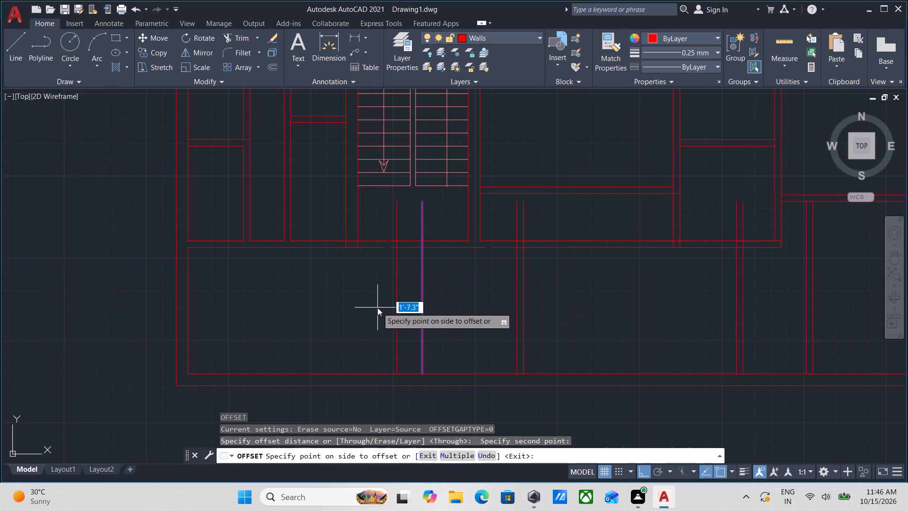
key(BackSpace)
key(5)
key(Return)
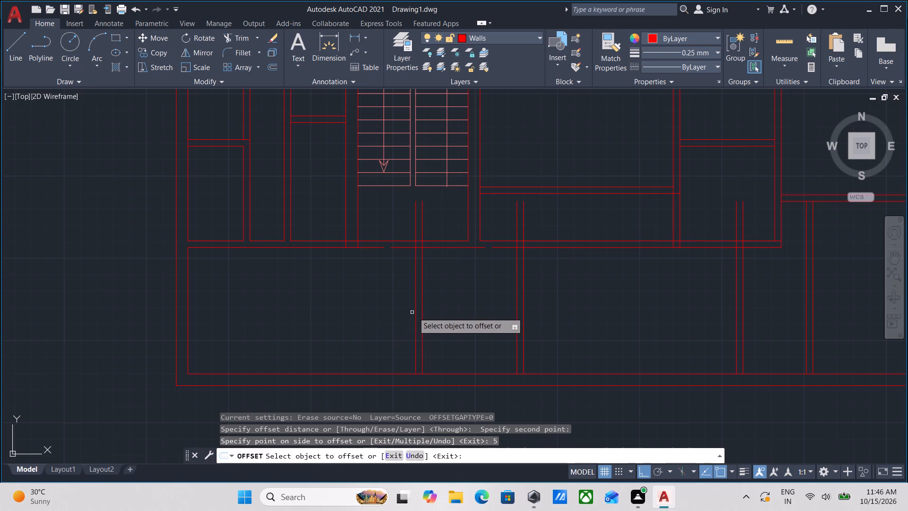
click(416, 311)
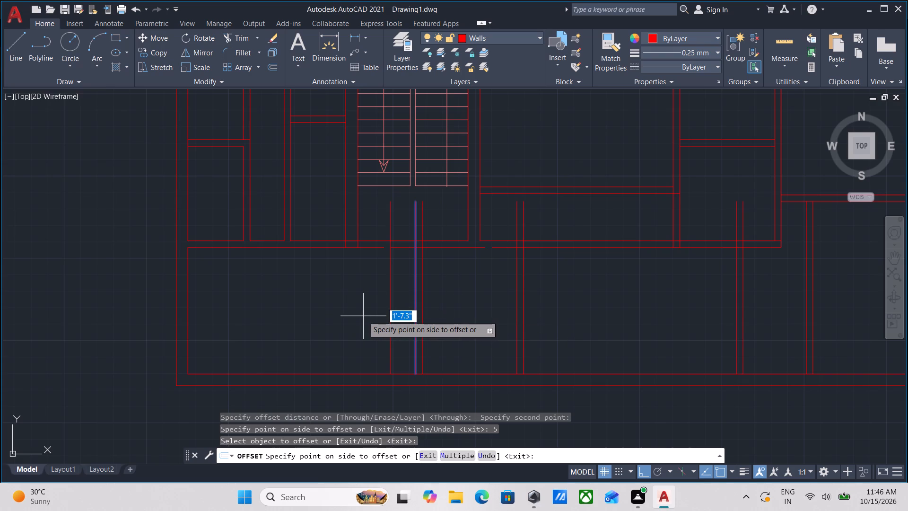
key(Escape)
Extend the lower line of the horizontal wall below the staircase to close its gaps.
middle_drag(420, 291, 411, 320)
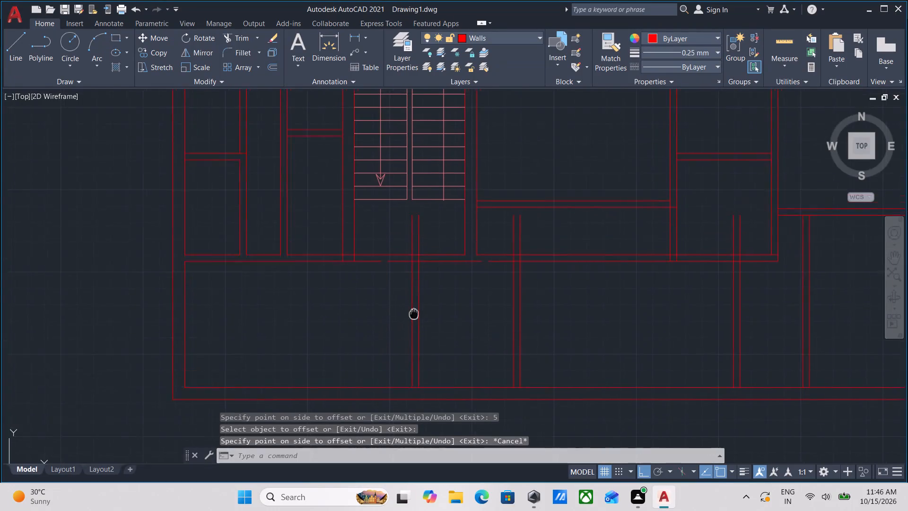
middle_drag(411, 320, 403, 342)
middle_drag(452, 306, 427, 337)
text(EX)
key(Return)
click(435, 330)
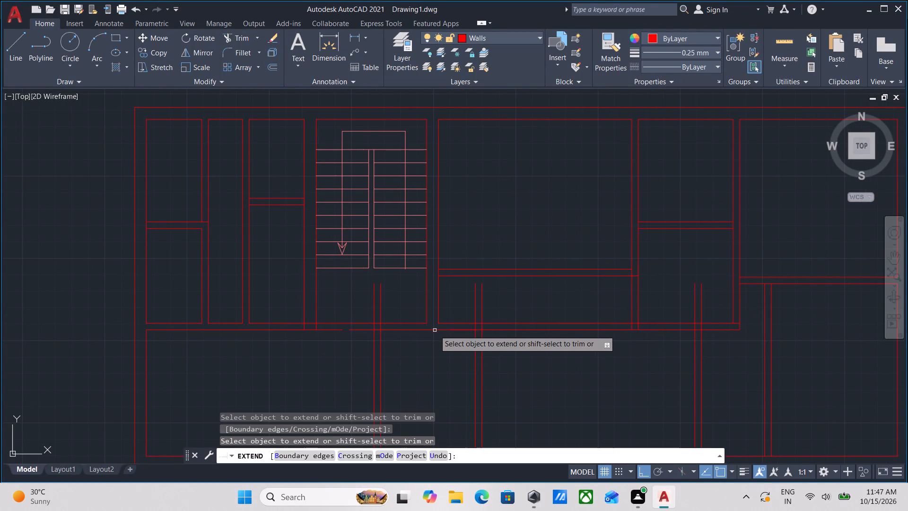
click(361, 331)
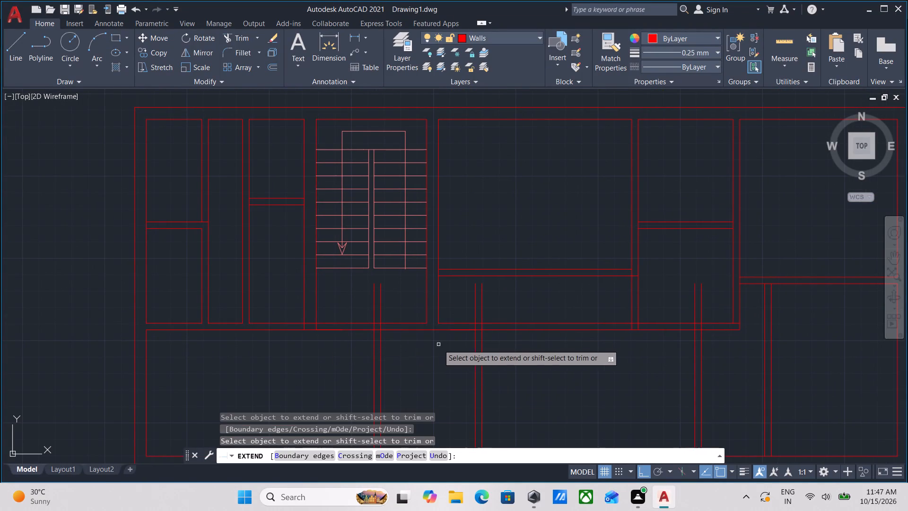
scroll(439, 344, up, 1)
middle_drag(236, 336, 332, 338)
scroll(273, 333, down, 1)
middle_drag(273, 333, 282, 350)
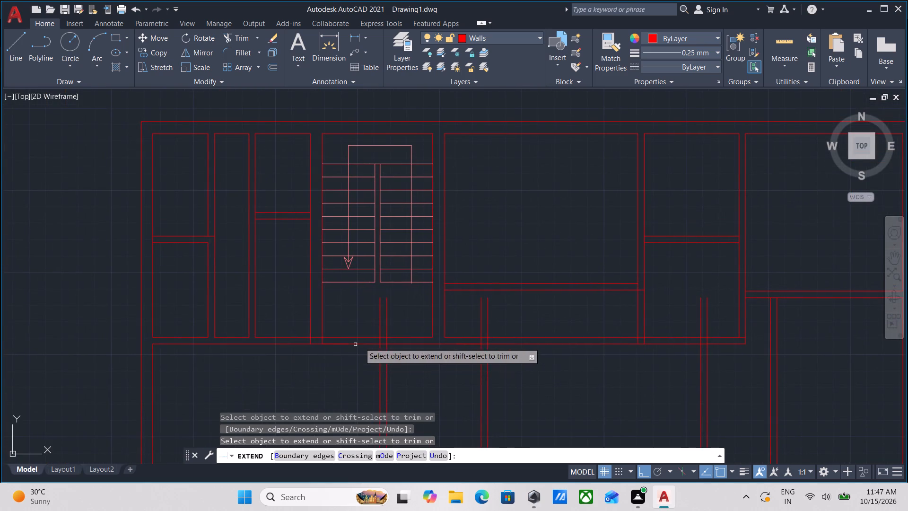
key(Escape)
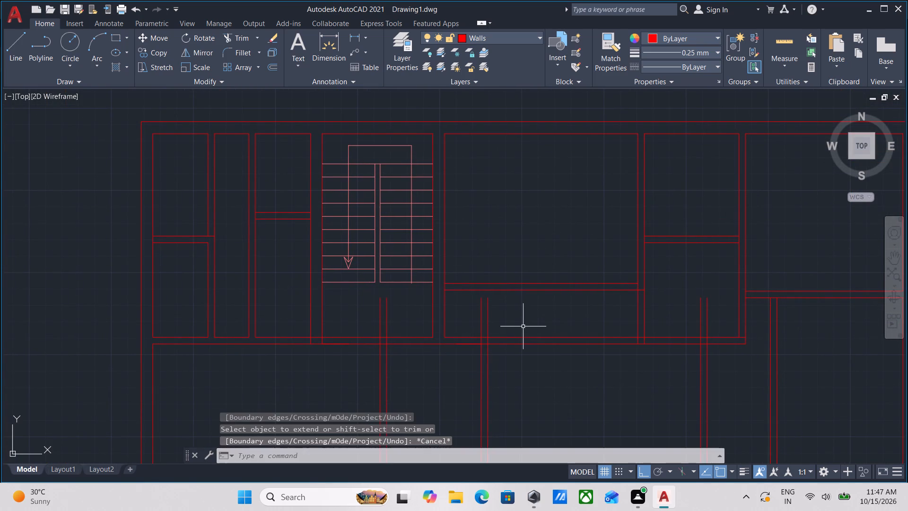
Trim the ends of the third and fourth lower partitions that project above the horizontal wall's lower line.
middle_drag(523, 328, 524, 350)
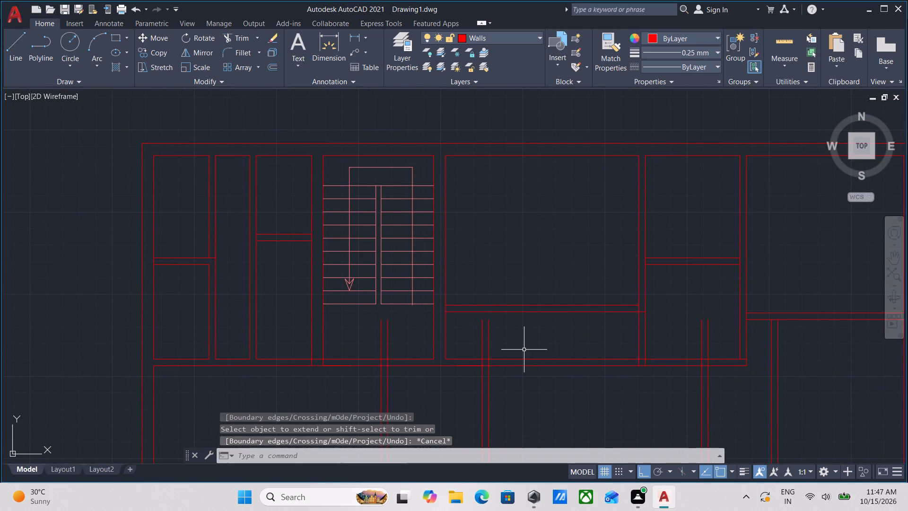
text(TR)
key(Return)
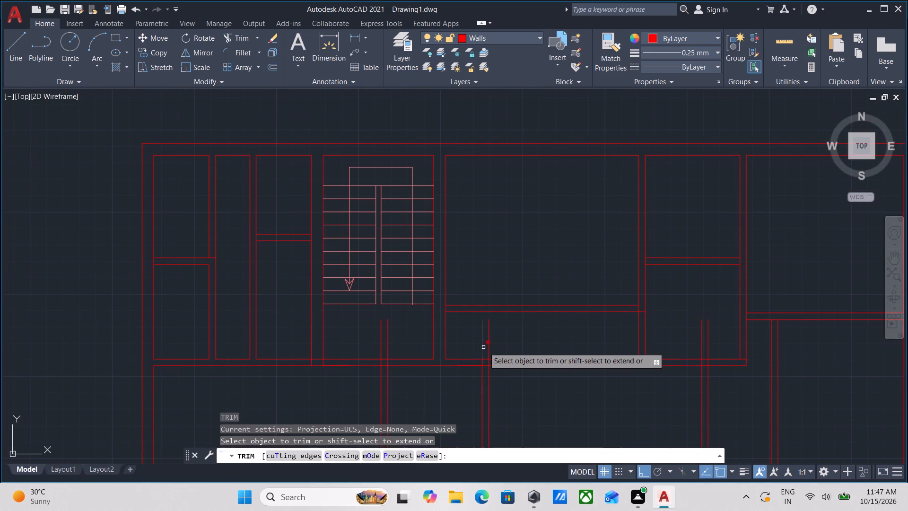
click(493, 343)
click(468, 344)
click(396, 344)
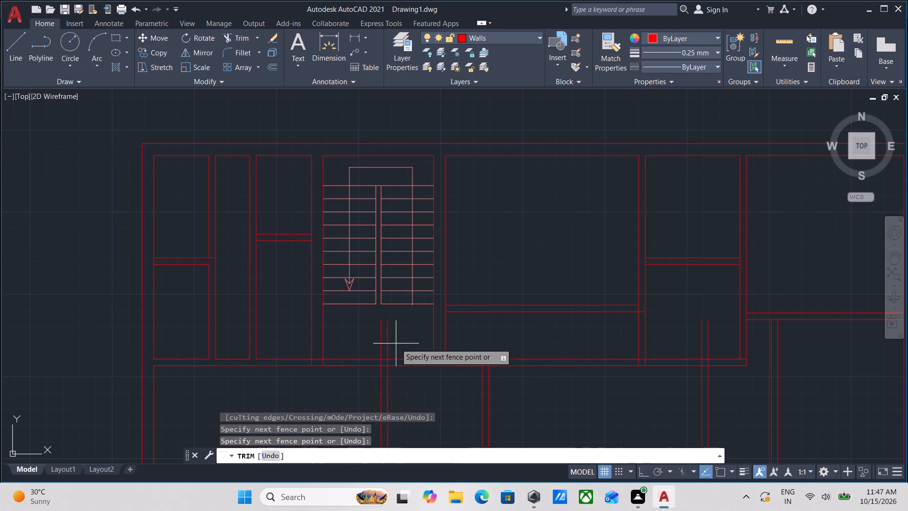
click(365, 346)
scroll(391, 364, up, 2)
click(355, 364)
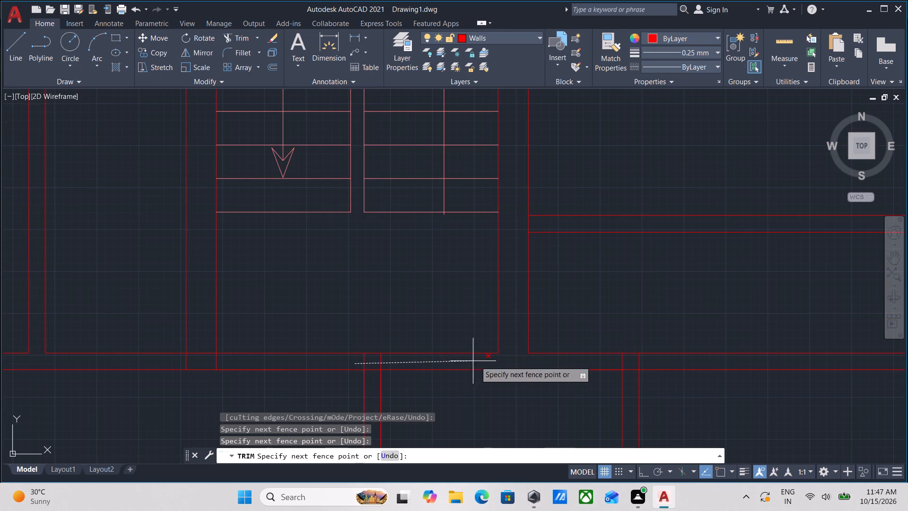
middle_drag(515, 357, 437, 358)
click(590, 363)
Trim the horizontal wall's lower line between the two faces of the third and fourth partitions to open both junctions.
click(549, 380)
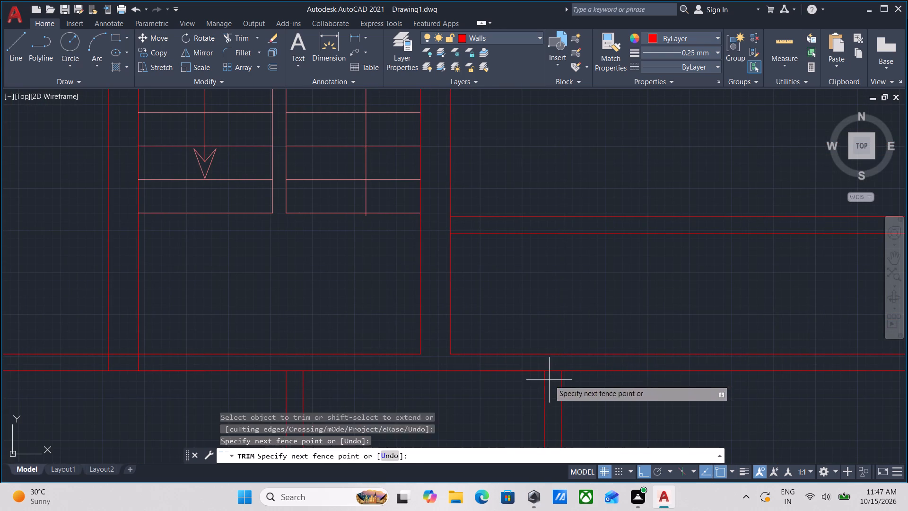
click(544, 362)
scroll(310, 374, up, 2)
click(275, 383)
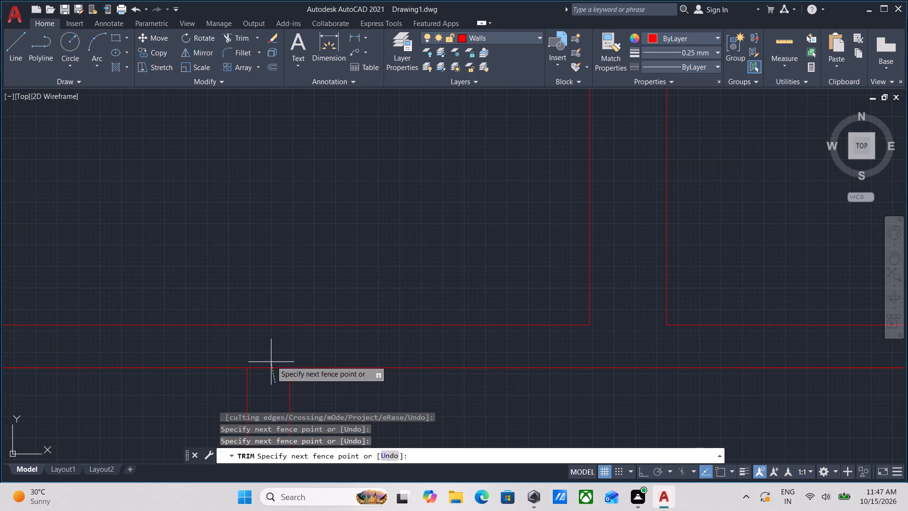
click(271, 351)
scroll(271, 351, down, 2)
middle_drag(273, 351, 290, 337)
key(Escape)
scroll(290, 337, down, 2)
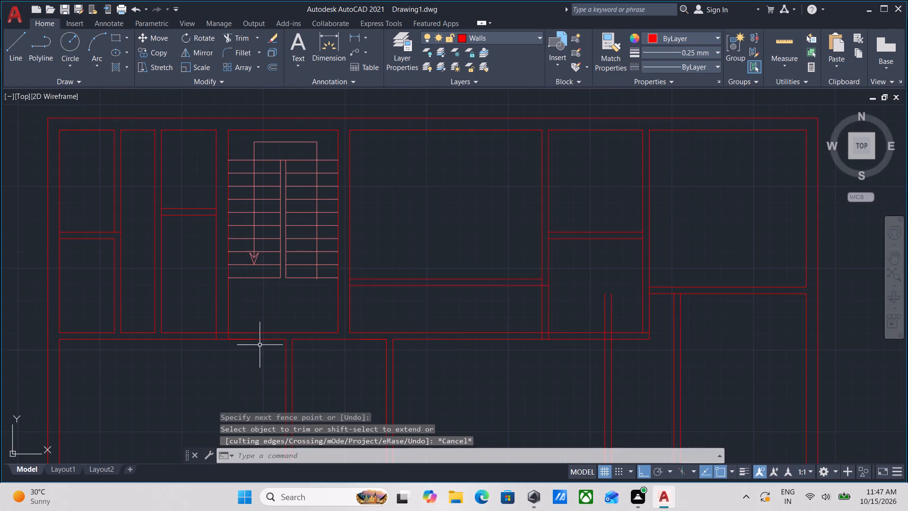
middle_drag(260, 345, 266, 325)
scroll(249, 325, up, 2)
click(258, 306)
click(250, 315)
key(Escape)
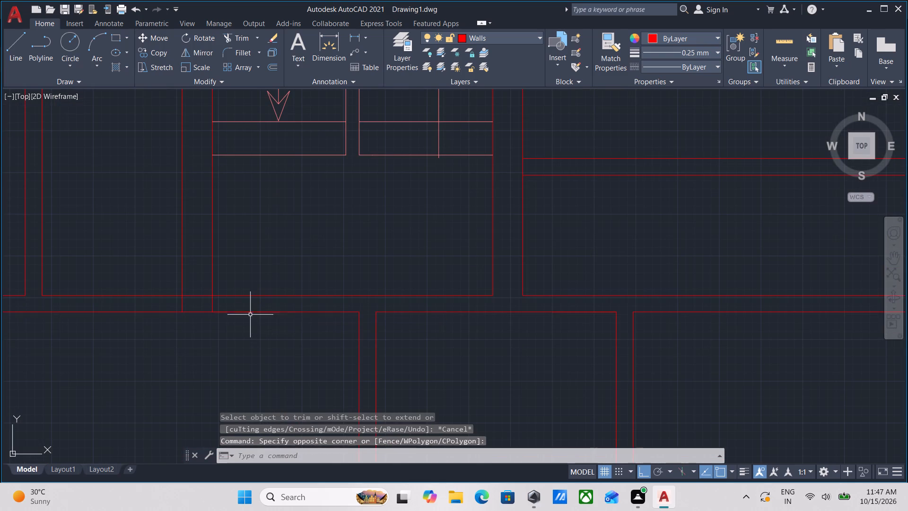
Trim the bottom outer wall's inner line between the faces of the fourth and third partitions.
scroll(277, 318, down, 2)
middle_drag(277, 318, 314, 286)
middle_drag(367, 324, 381, 297)
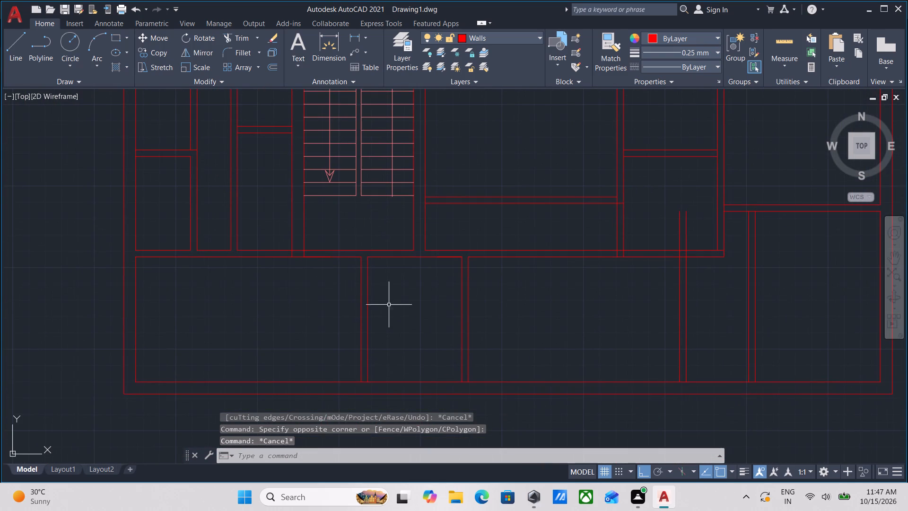
middle_drag(400, 351, 407, 317)
scroll(389, 385, up, 1)
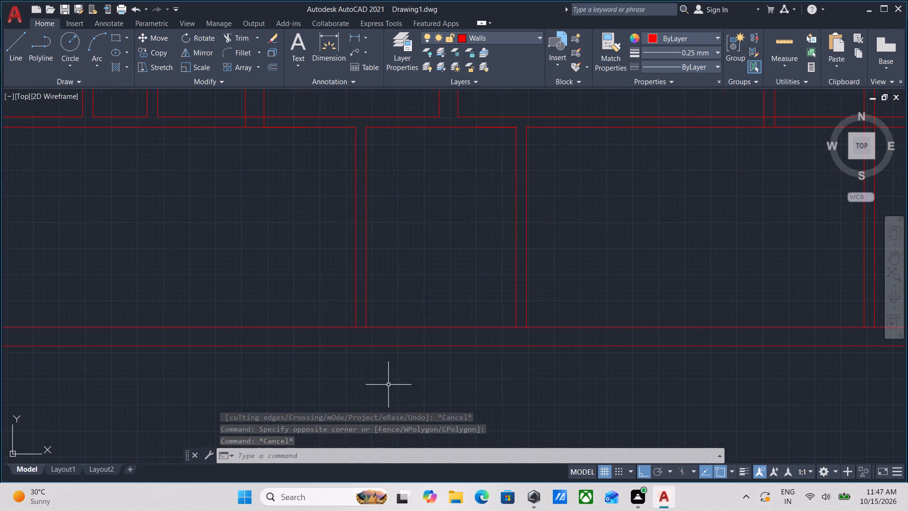
middle_drag(371, 337, 363, 347)
text(TR)
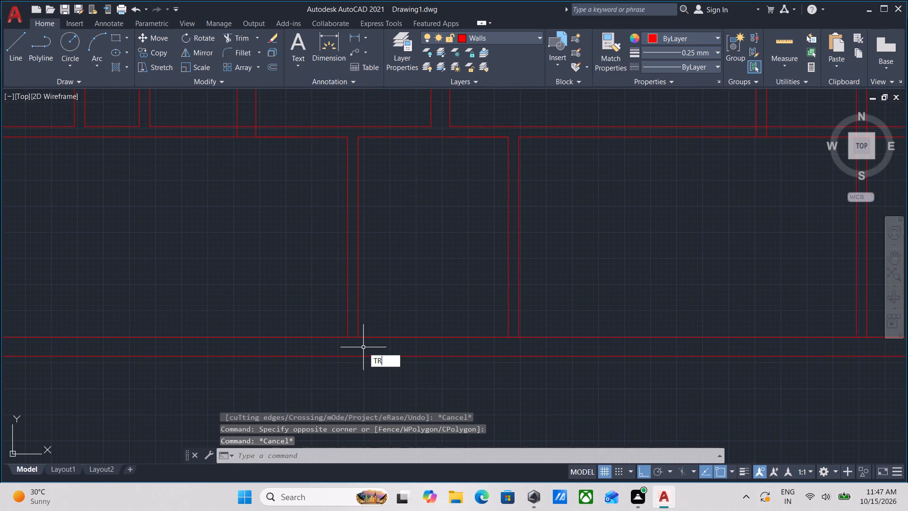
key(Return)
click(351, 347)
click(353, 327)
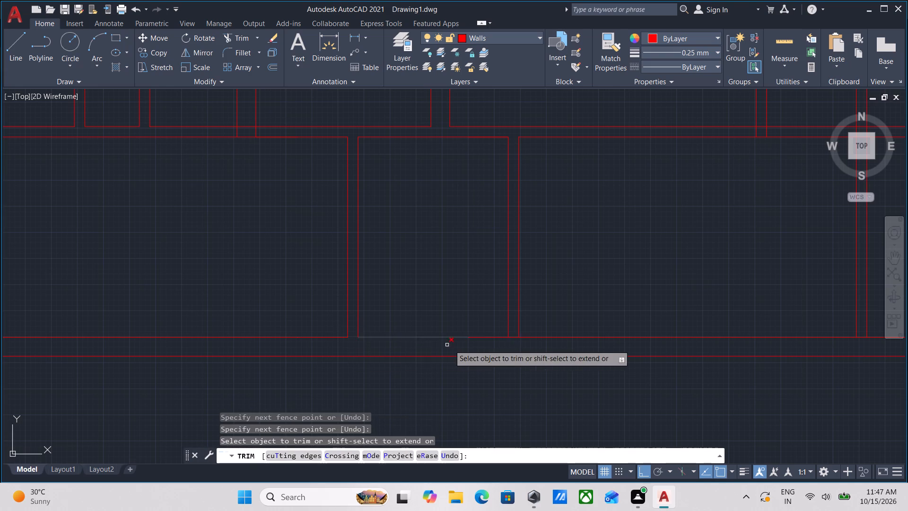
scroll(500, 341, up, 3)
click(540, 344)
click(541, 311)
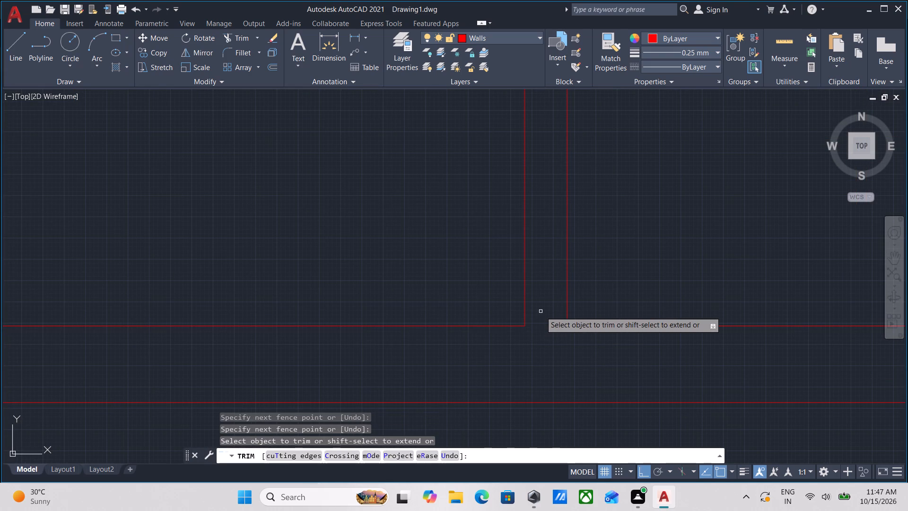
key(Escape)
Join the two segments of the bottom wall's inner line between the third and fourth partitions.
drag(447, 346, 441, 342)
click(384, 301)
scroll(384, 301, down, 1)
middle_drag(384, 301, 495, 354)
click(448, 393)
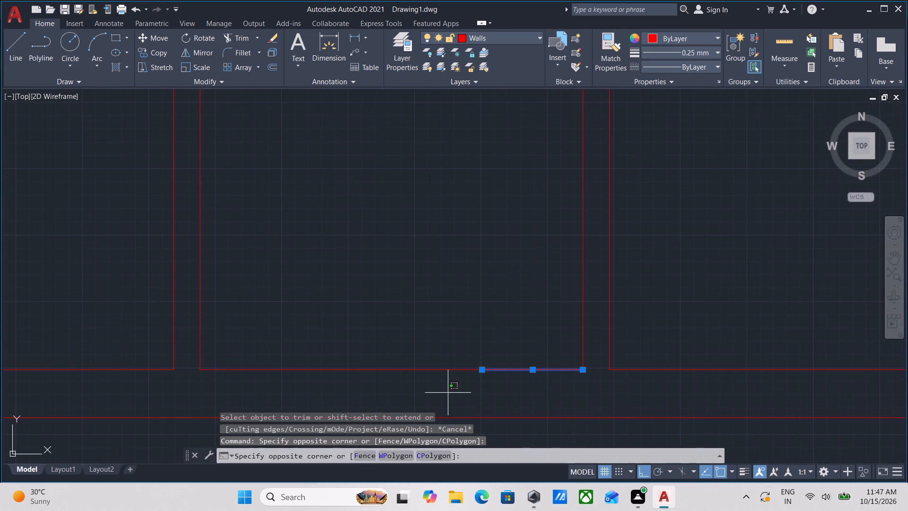
click(380, 332)
text(JOIN)
key(Return)
Offset the joined bottom line 3' up between the third and fourth partitions, and offset that copy 5" further up.
click(409, 383)
click(368, 338)
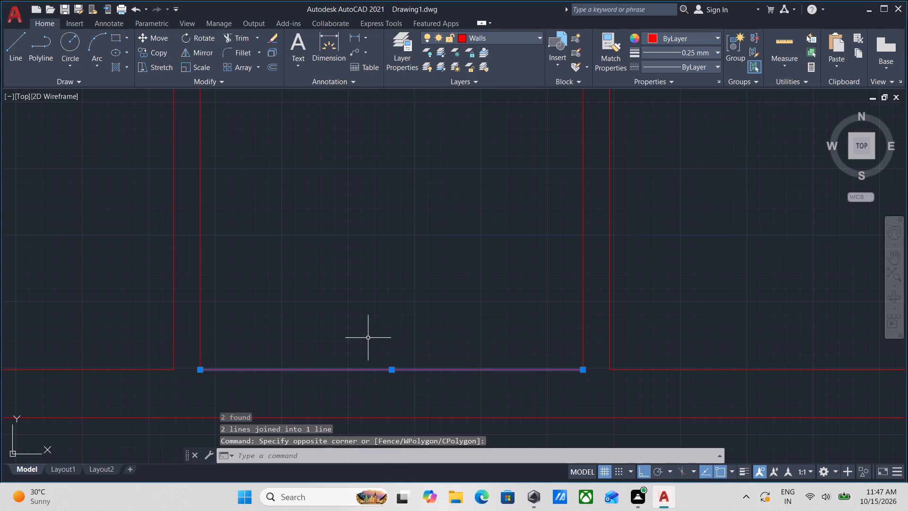
middle_drag(368, 338, 384, 357)
scroll(384, 357, down, 1)
key(o)
key(Return)
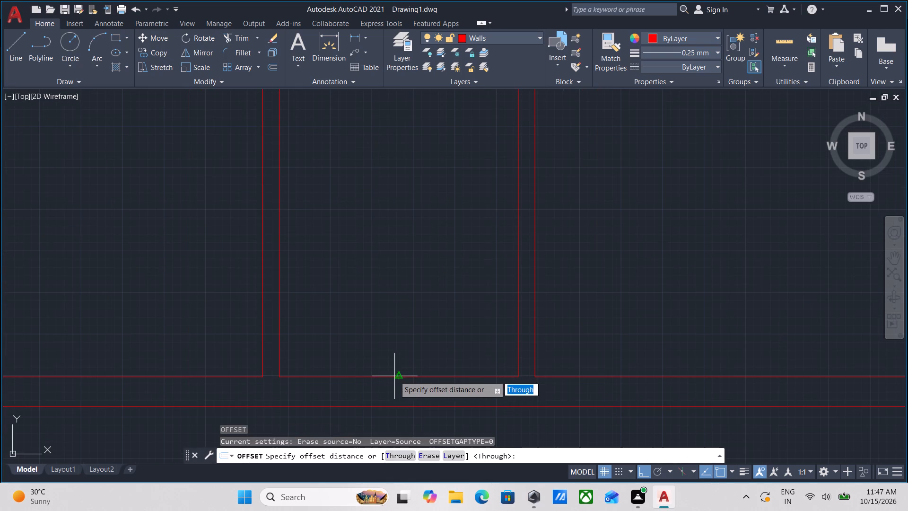
click(400, 374)
click(393, 301)
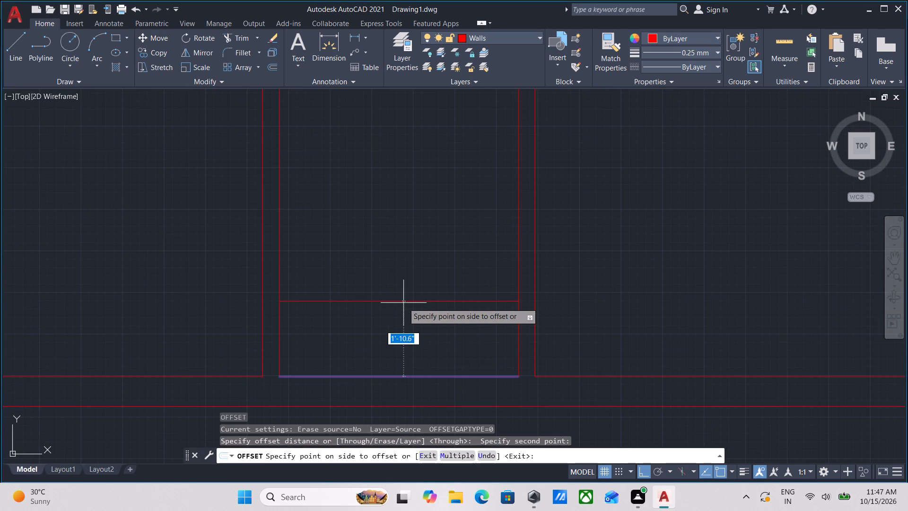
text(3')
key(Return)
scroll(407, 304, down, 1)
middle_drag(408, 304, 444, 344)
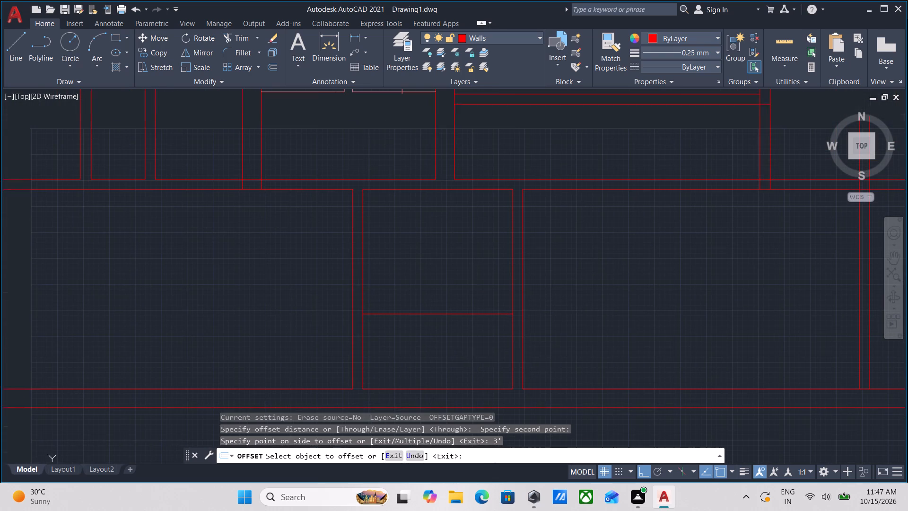
click(433, 314)
key(5)
key(Return)
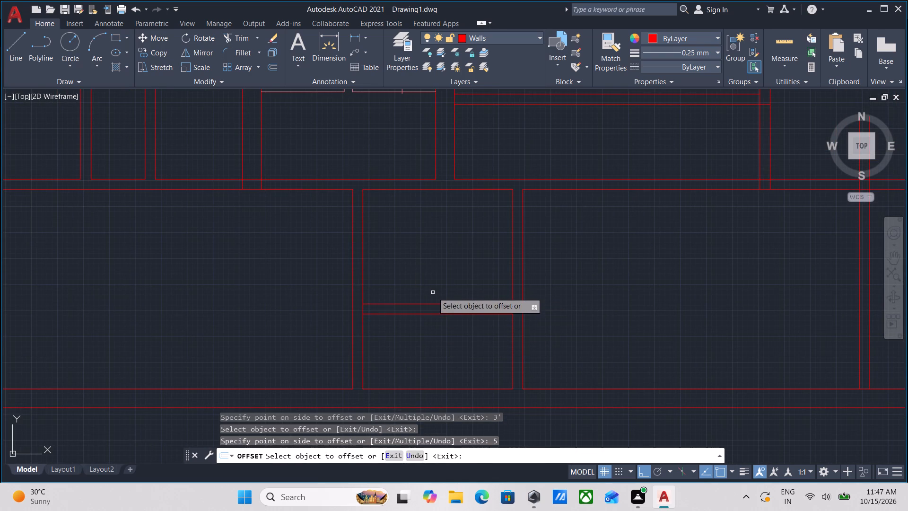
middle_drag(418, 311, 428, 347)
scroll(400, 289, down, 1)
middle_drag(402, 294, 410, 326)
key(Escape)
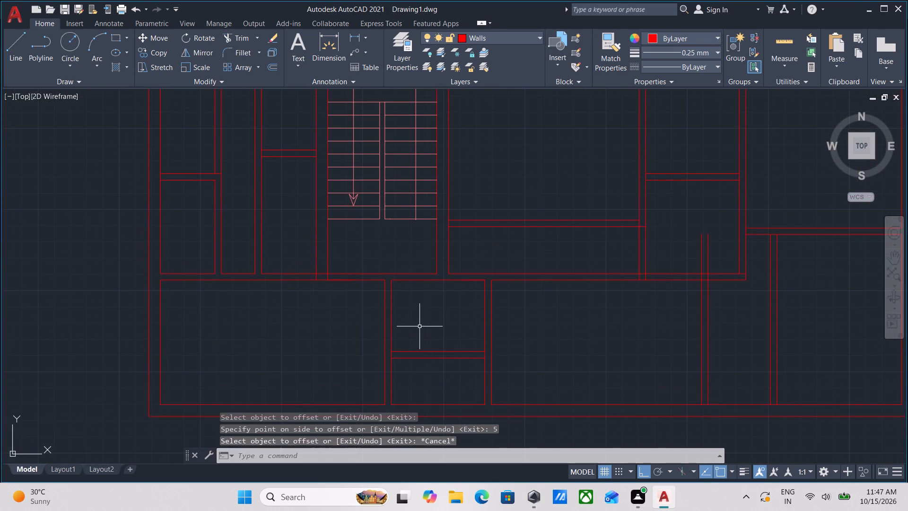
Measure the space between the third and fourth partitions around the new cross partition.
text(MEA)
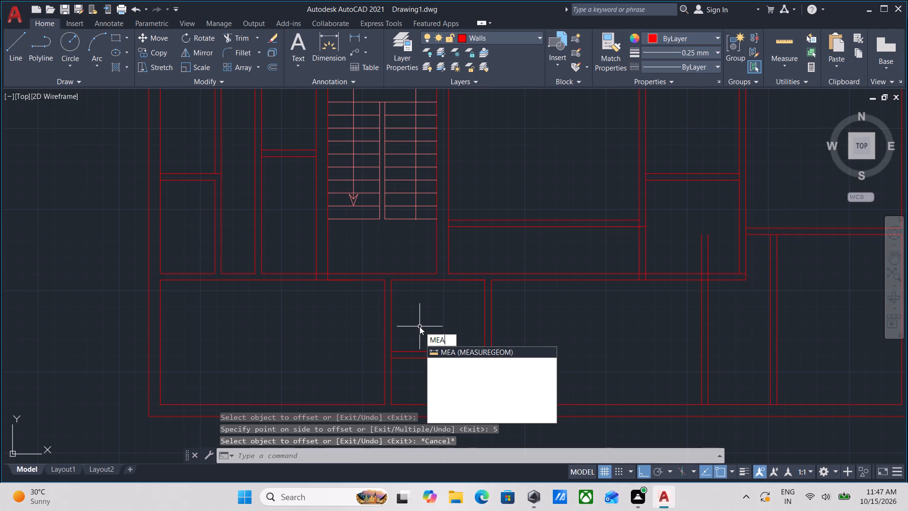
key(Return)
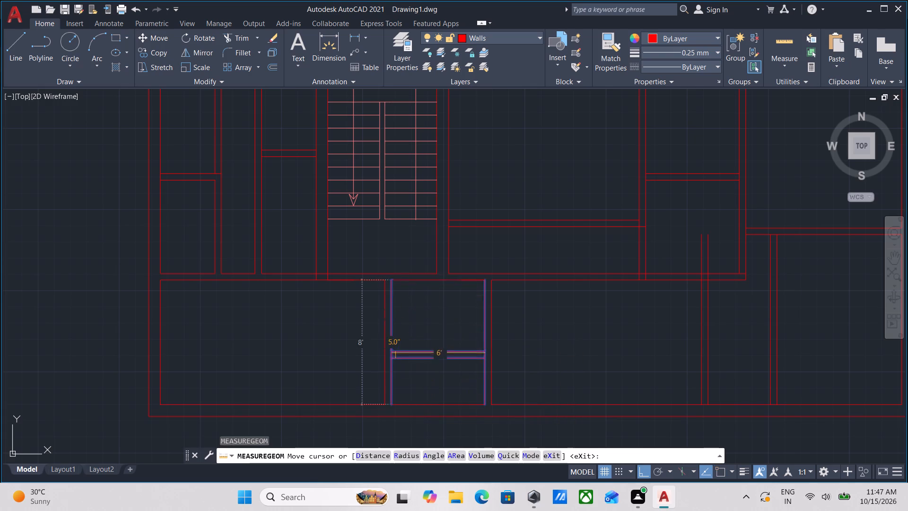
scroll(394, 354, up, 2)
key(Escape)
Trim the third and fourth partitions' inner faces between the new cross partition's two lines to open both junctions.
text(TR)
key(Return)
scroll(383, 355, up, 2)
click(381, 358)
click(488, 350)
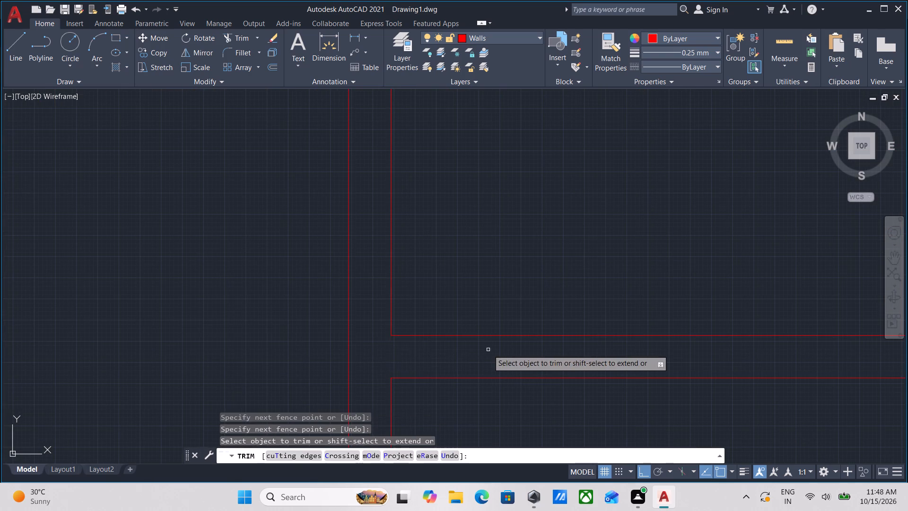
scroll(488, 350, down, 2)
middle_drag(480, 348, 348, 343)
scroll(618, 354, up, 2)
drag(520, 341, 500, 343)
drag(472, 343, 465, 343)
scroll(465, 343, down, 5)
key(Escape)
middle_drag(371, 345, 398, 350)
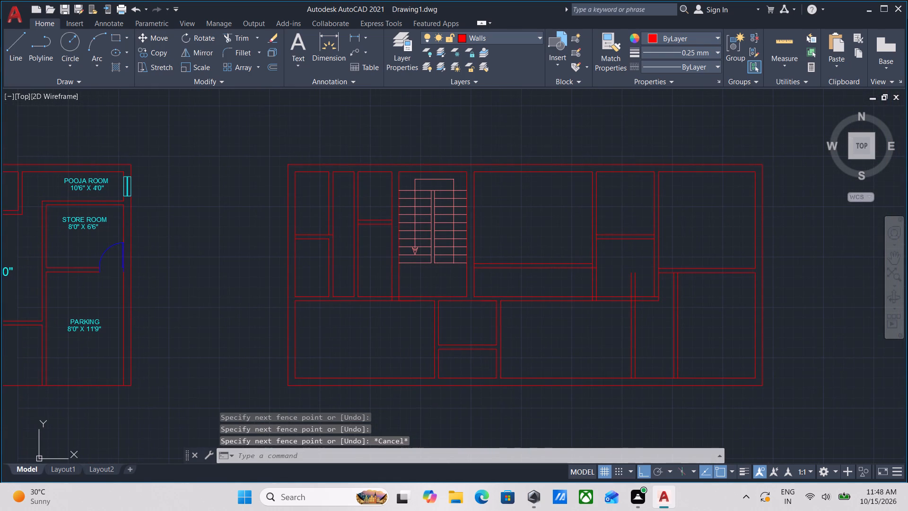
Measure the spaces around the staircase landing and the strip below the large upper room in the second plan.
middle_drag(352, 342, 458, 373)
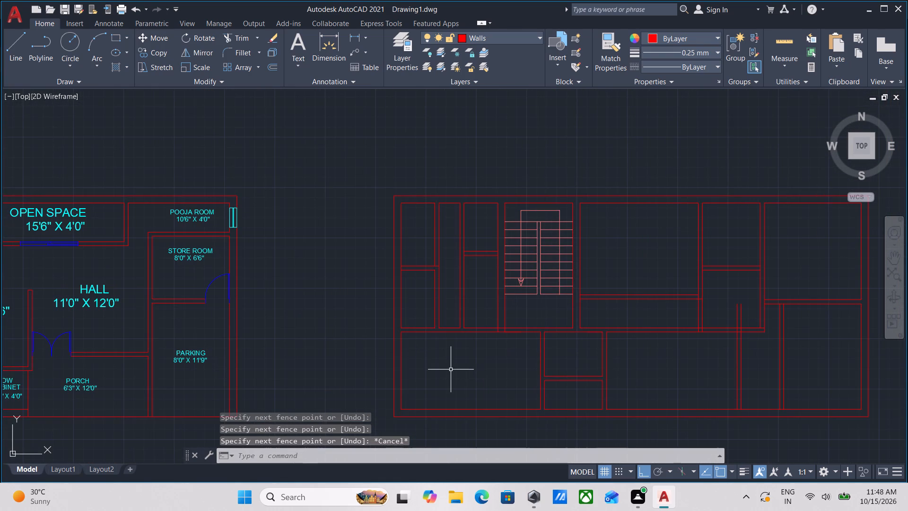
text(MEA)
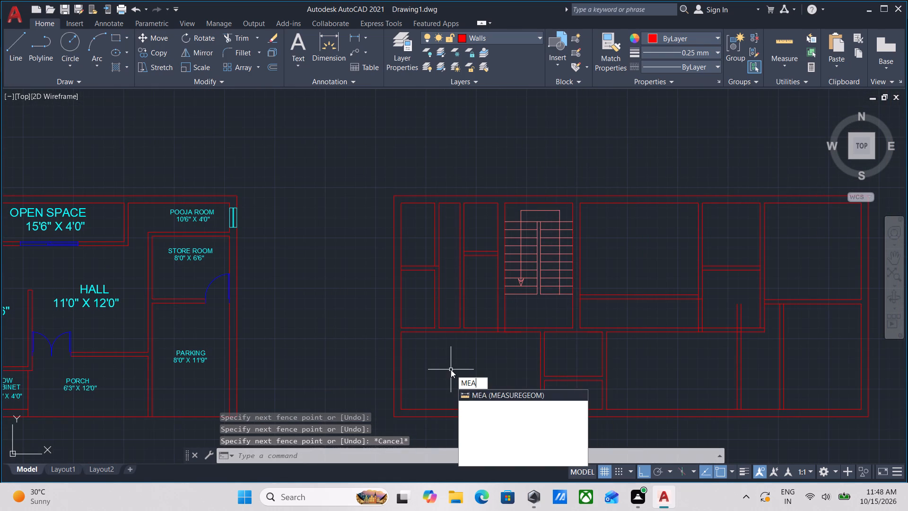
key(Return)
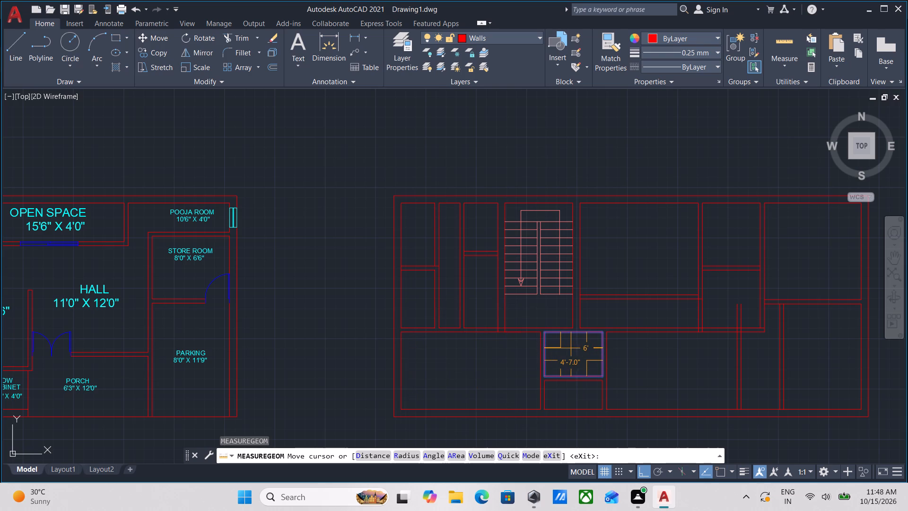
middle_drag(571, 348, 450, 328)
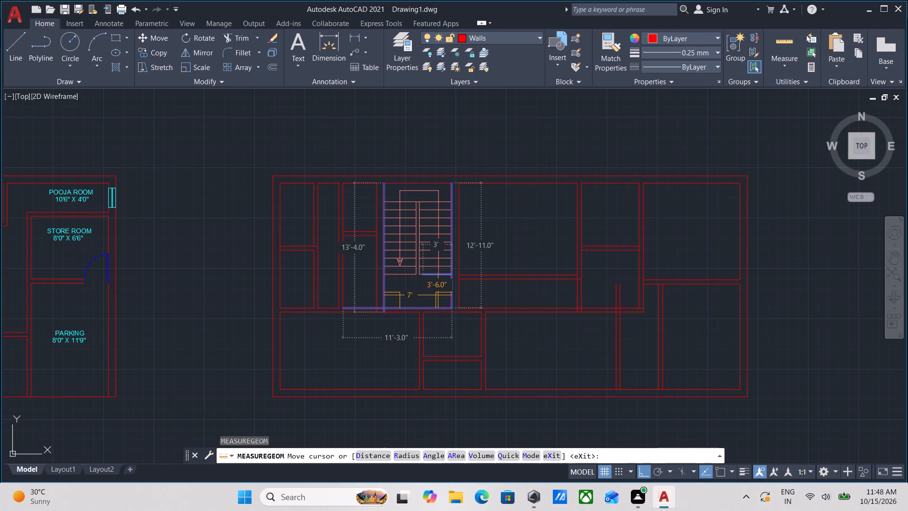
scroll(462, 281, up, 1)
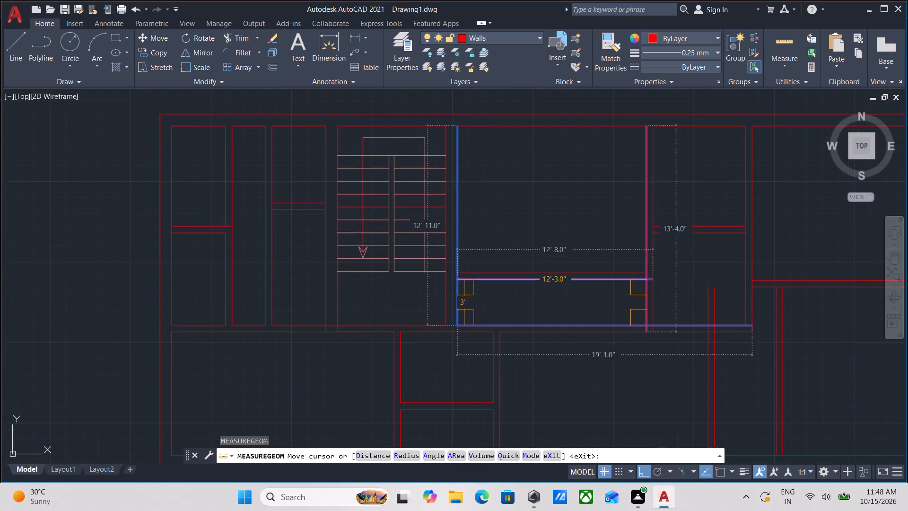
scroll(464, 278, up, 3)
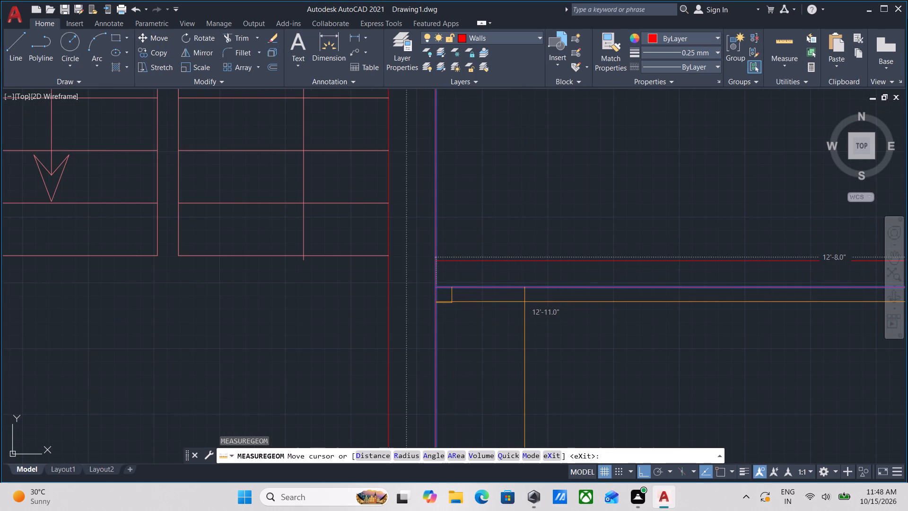
key(Escape)
Extend the lower line of the partition below the large upper room to the staircase-side face of the adjoining wall.
scroll(514, 300, down, 1)
middle_drag(514, 300, 479, 324)
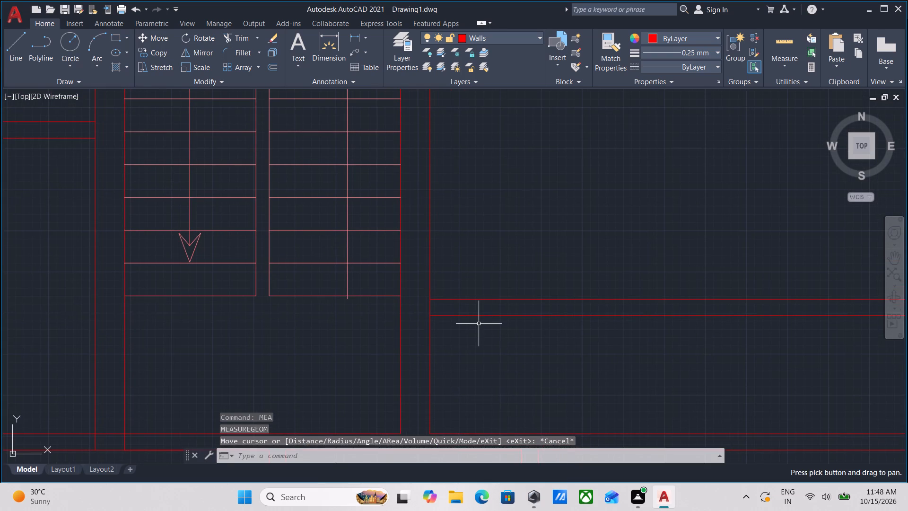
scroll(453, 323, down, 1)
middle_drag(453, 325, 451, 337)
middle_drag(451, 337, 441, 356)
text(EX)
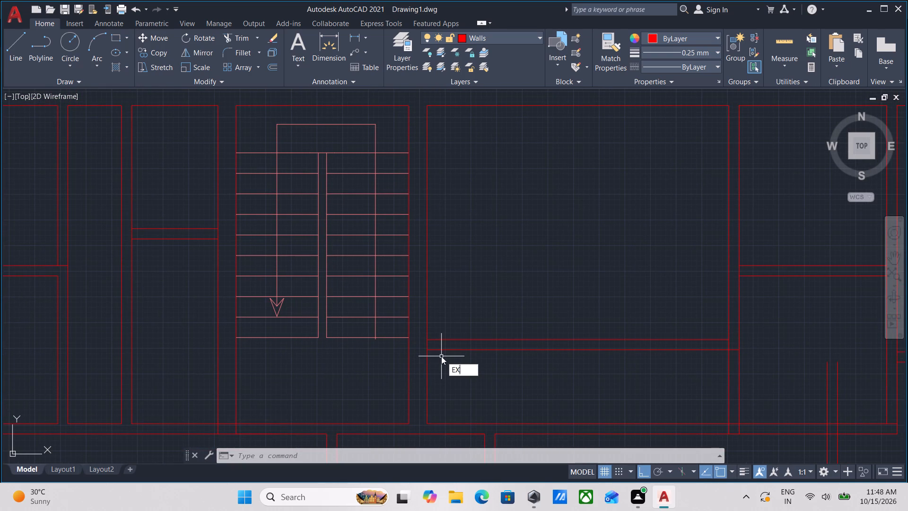
key(Return)
click(439, 349)
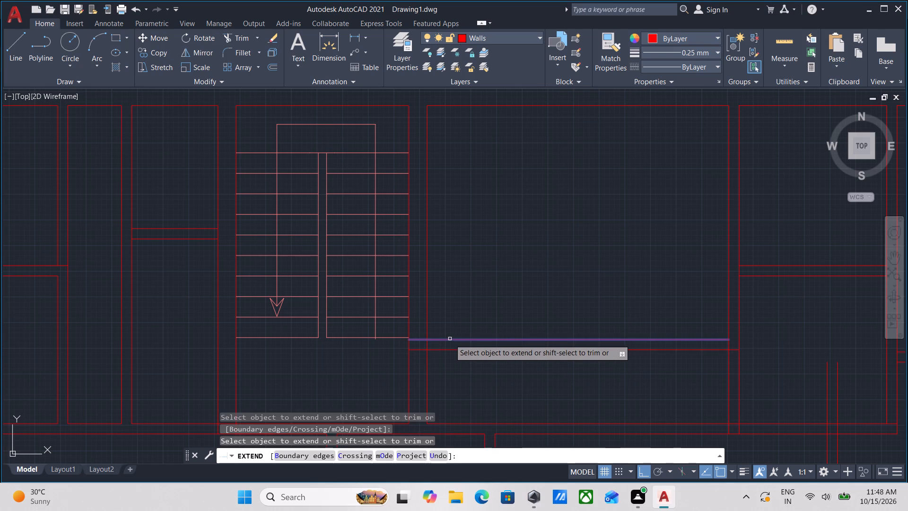
scroll(441, 363, up, 2)
key(Escape)
scroll(441, 363, down, 1)
middle_click(441, 363)
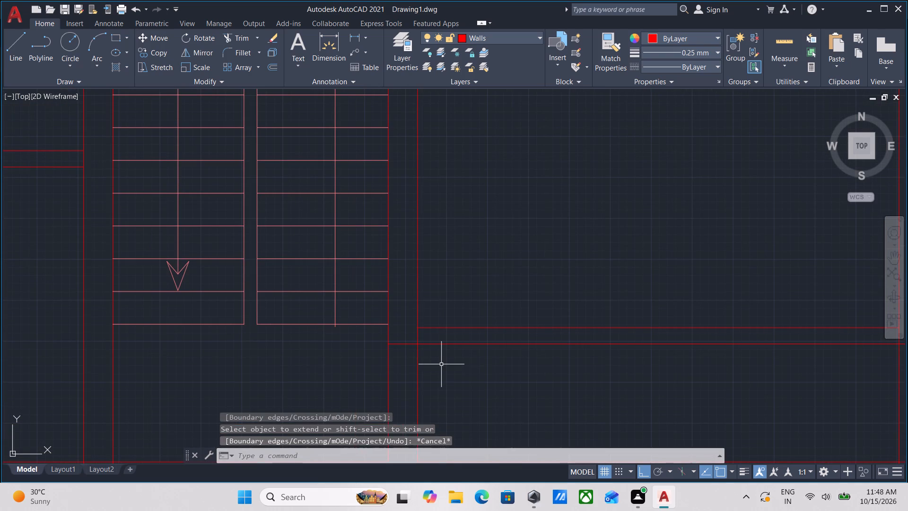
Trim the large room's stair-side wall line between the two lines of the partition below the room.
text(TR)
key(Return)
scroll(412, 342, up, 2)
click(410, 334)
click(455, 327)
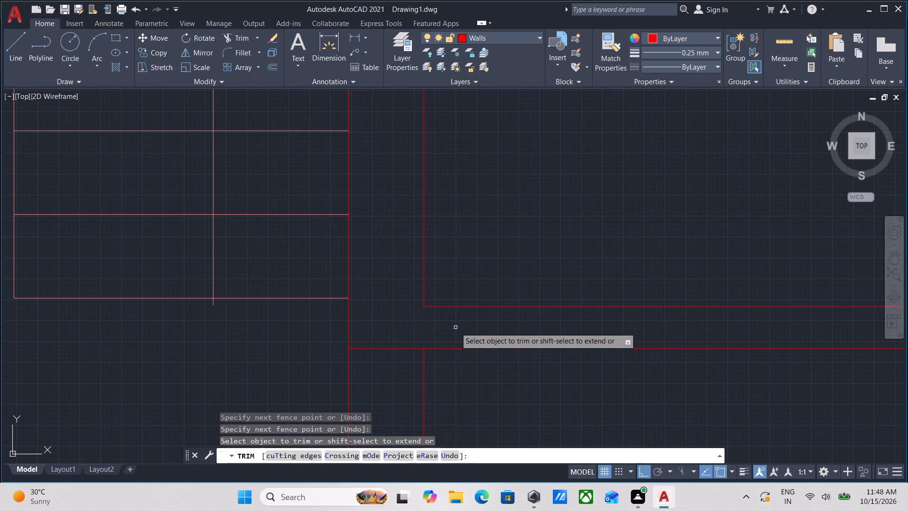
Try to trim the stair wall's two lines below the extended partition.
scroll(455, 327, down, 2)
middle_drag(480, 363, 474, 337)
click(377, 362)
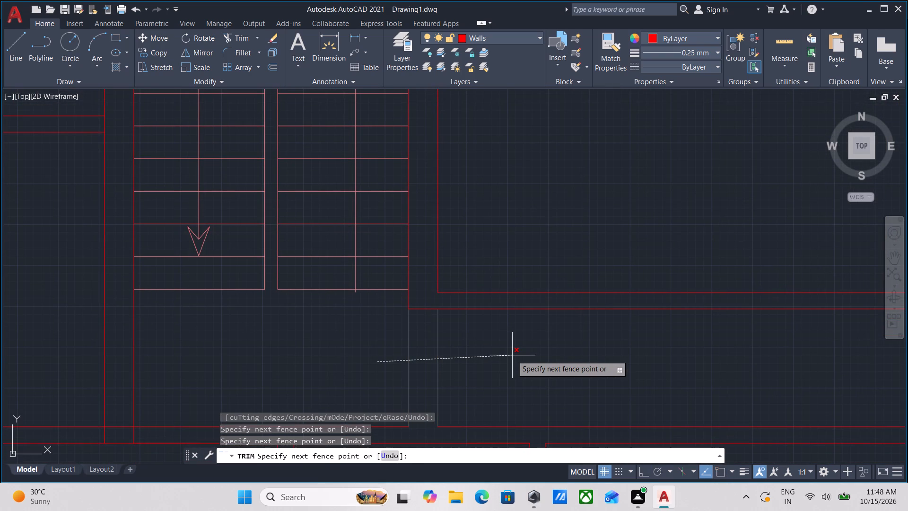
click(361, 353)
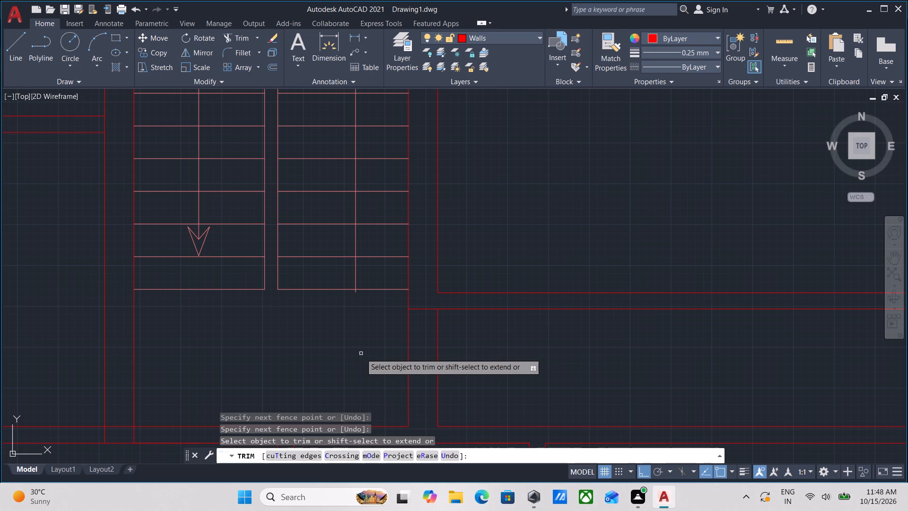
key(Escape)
Extend the upper line of the lower row's top wall across the gap at the foot of the stair wall.
middle_drag(361, 353, 364, 330)
text(EX)
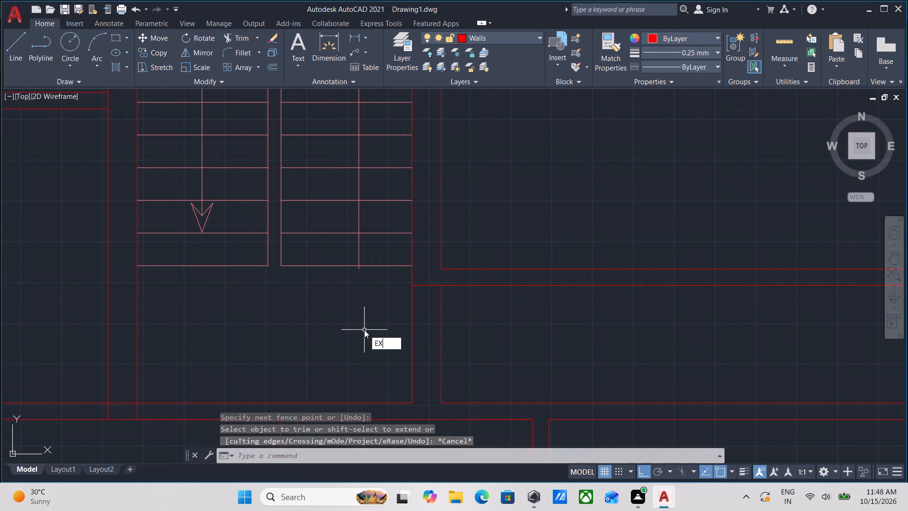
key(Return)
click(401, 403)
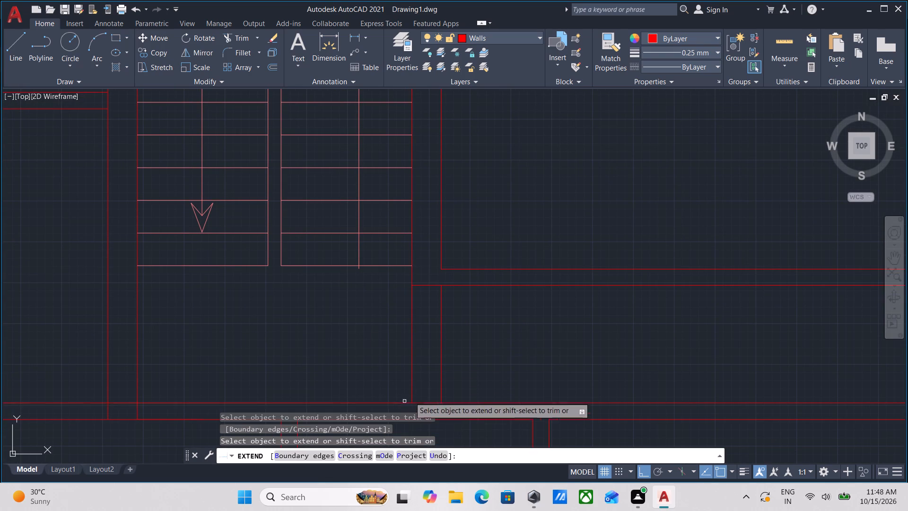
scroll(514, 338, down, 1)
key(Escape)
Trim the stair wall's two lines between the large room's lower partition and the lower row's top wall.
text(TR)
key(Return)
click(514, 338)
click(399, 338)
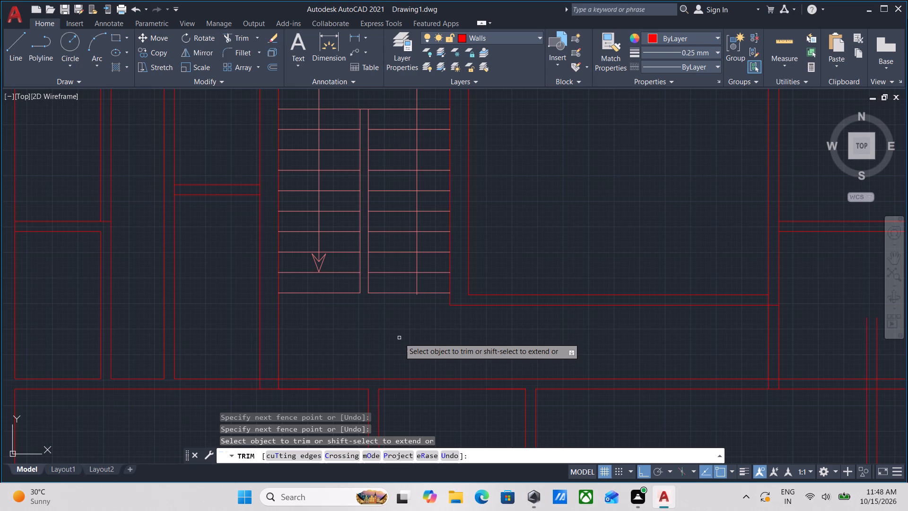
Trim the wall on the large room's far side below its lower partition and clean up the resulting corner.
scroll(402, 338, down, 1)
middle_drag(401, 338, 312, 325)
click(509, 324)
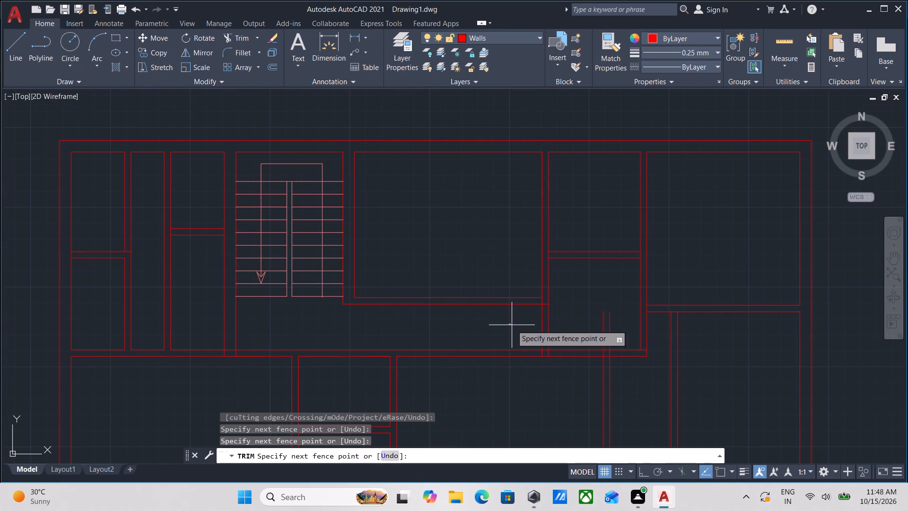
click(571, 323)
scroll(547, 301, up, 3)
click(506, 300)
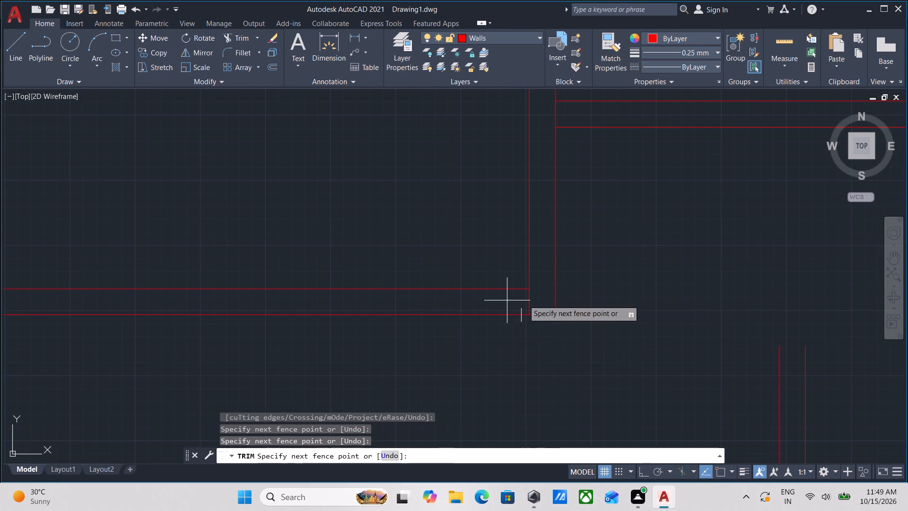
click(538, 300)
scroll(538, 300, down, 4)
Trim the partition ends projecting above the lower row's top wall, and the nearby upper wall below the right-hand room's bottom corner.
scroll(560, 319, up, 1)
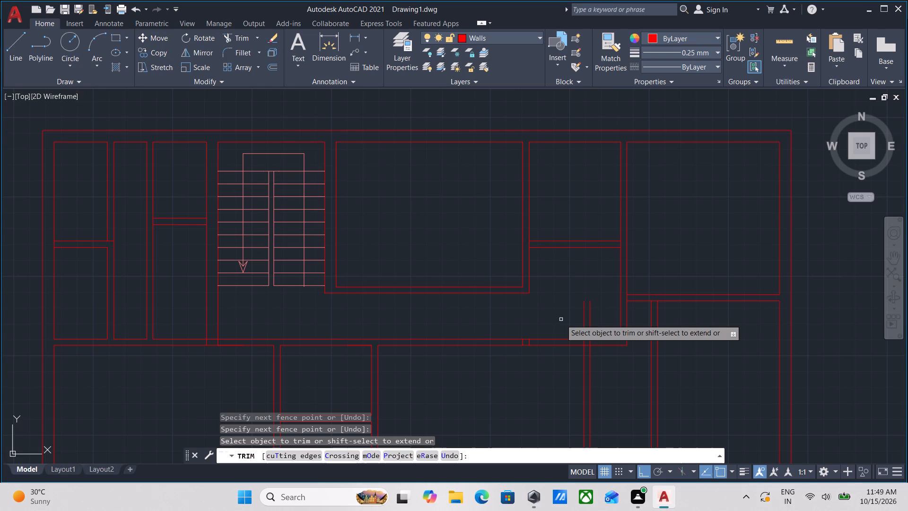
click(561, 319)
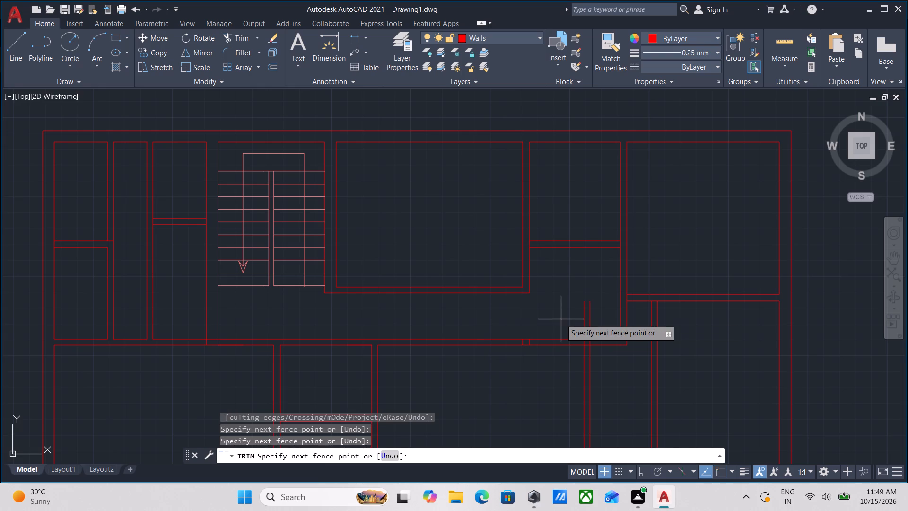
click(590, 318)
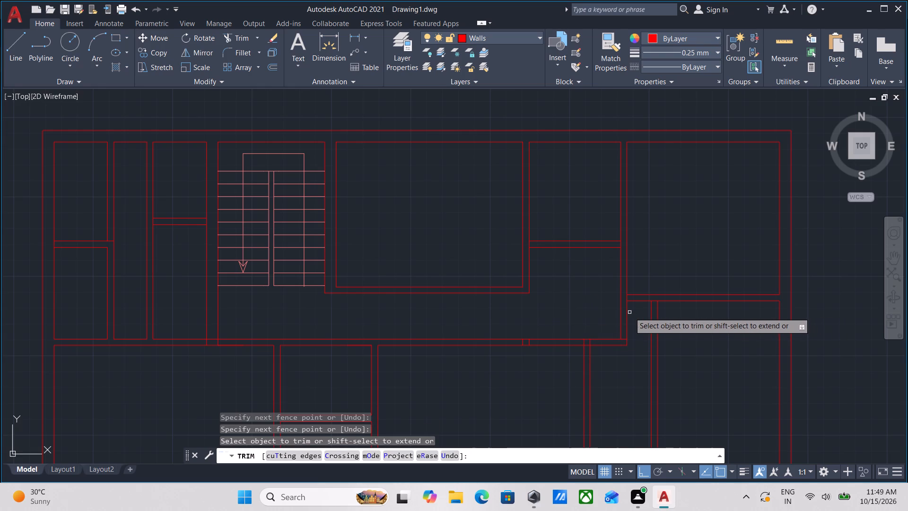
click(632, 311)
click(597, 312)
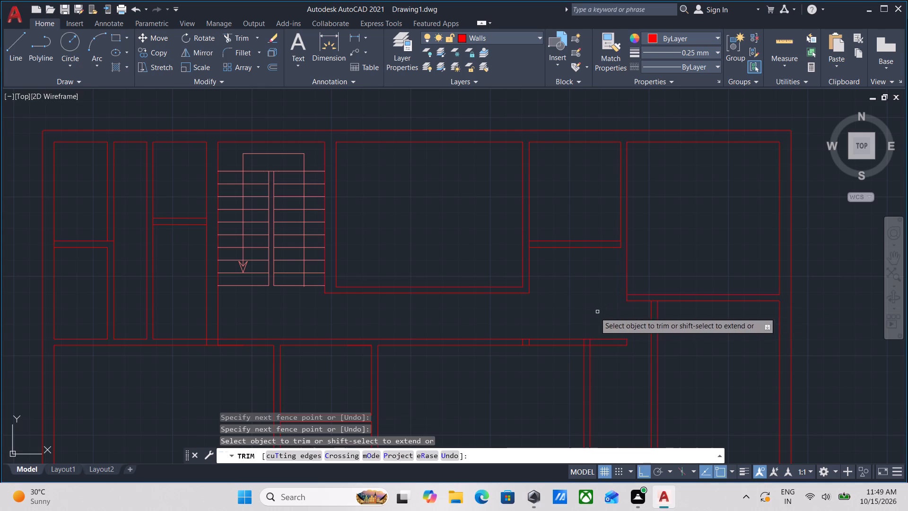
Trim the two leftover wall stubs inside the thickness of the lower row's top wall.
middle_drag(557, 309, 503, 275)
scroll(556, 320, up, 2)
scroll(558, 320, down, 1)
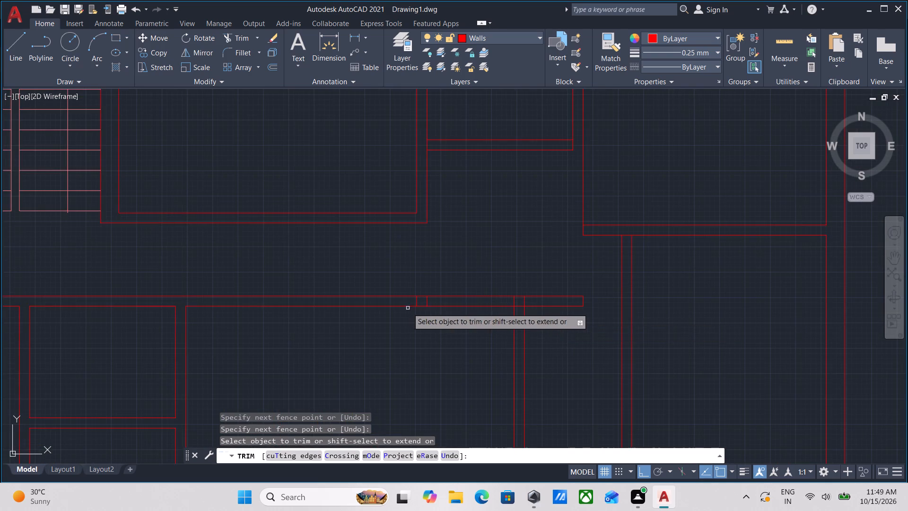
scroll(407, 307, up, 2)
click(403, 298)
click(491, 294)
scroll(491, 294, down, 2)
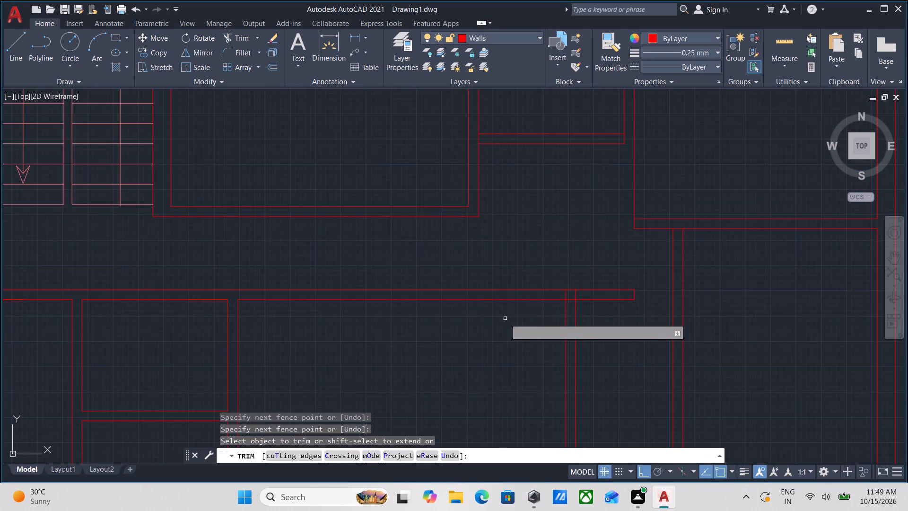
scroll(505, 318, down, 1)
middle_drag(504, 317, 492, 297)
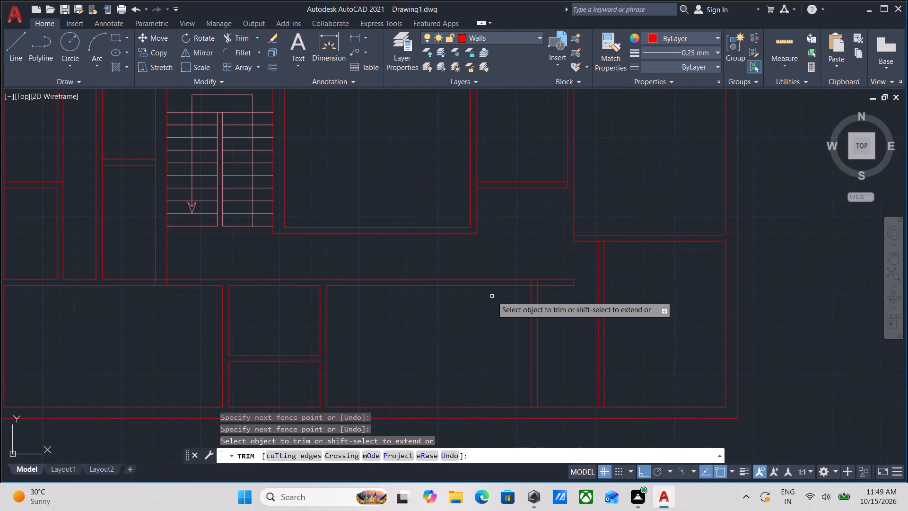
Clean up the second partition's junction by trimming its lines inside the top wall and the wall line between its faces.
scroll(571, 320, up, 2)
scroll(571, 320, down, 1)
middle_drag(571, 334, 571, 352)
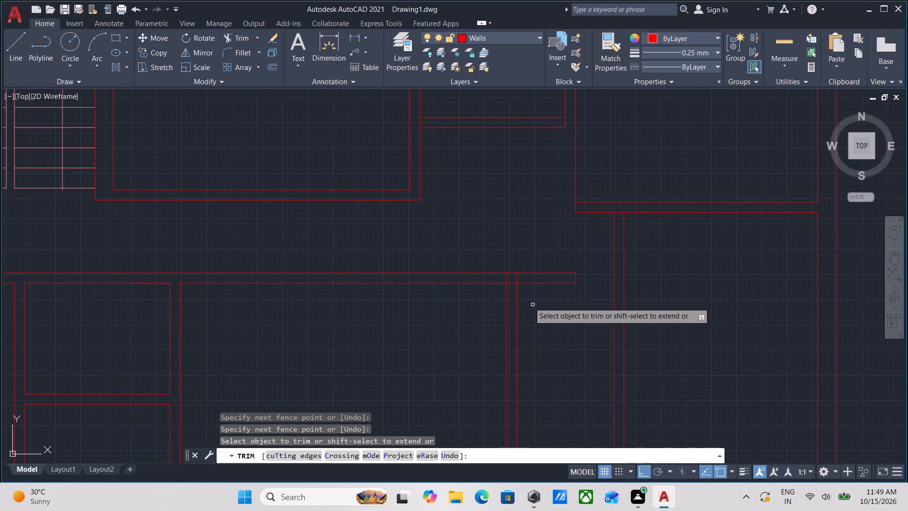
scroll(498, 280, up, 2)
click(498, 280)
click(560, 275)
click(536, 302)
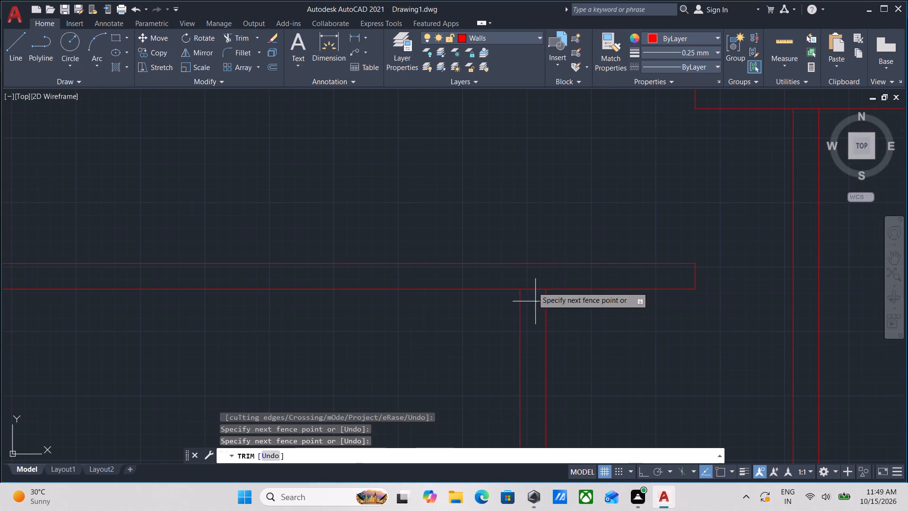
click(532, 279)
scroll(531, 276, down, 4)
middle_drag(544, 290, 498, 322)
key(Escape)
scroll(496, 321, up, 2)
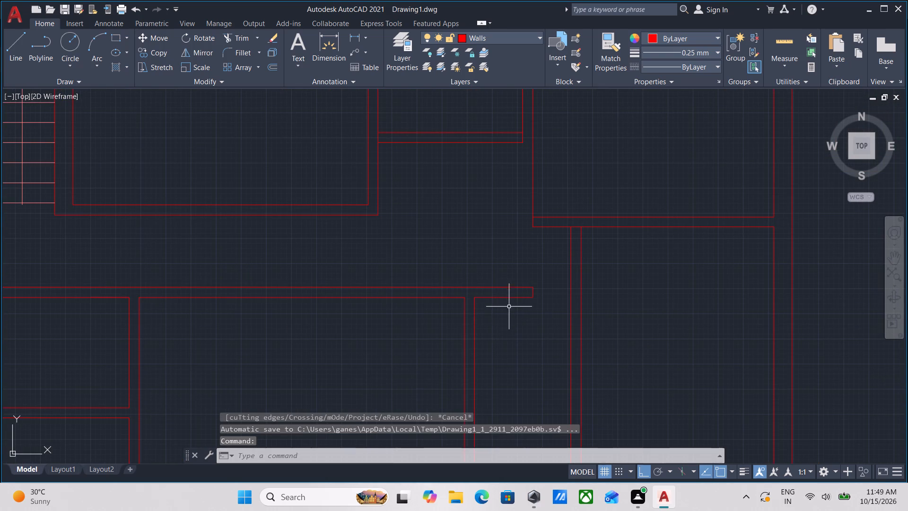
Trim away the short closing line at the right end of the lower row's top wall.
middle_click(416, 342)
middle_drag(509, 330, 424, 385)
scroll(428, 378, up, 1)
text(TR)
key(Return)
scroll(436, 364, up, 3)
click(499, 228)
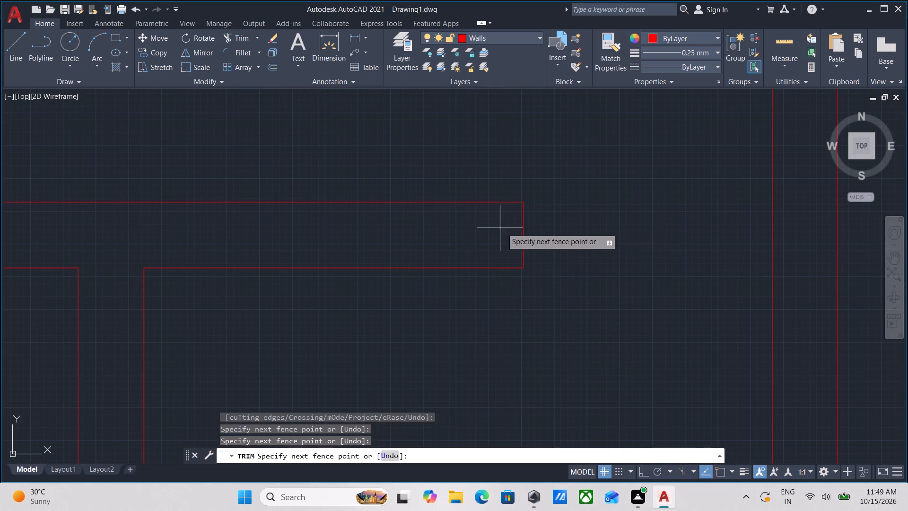
click(559, 227)
key(Escape)
Extend both lines of the lower row's top wall to the near face of the rightmost partition.
scroll(559, 227, down, 2)
middle_drag(551, 233, 513, 276)
middle_drag(452, 276, 444, 292)
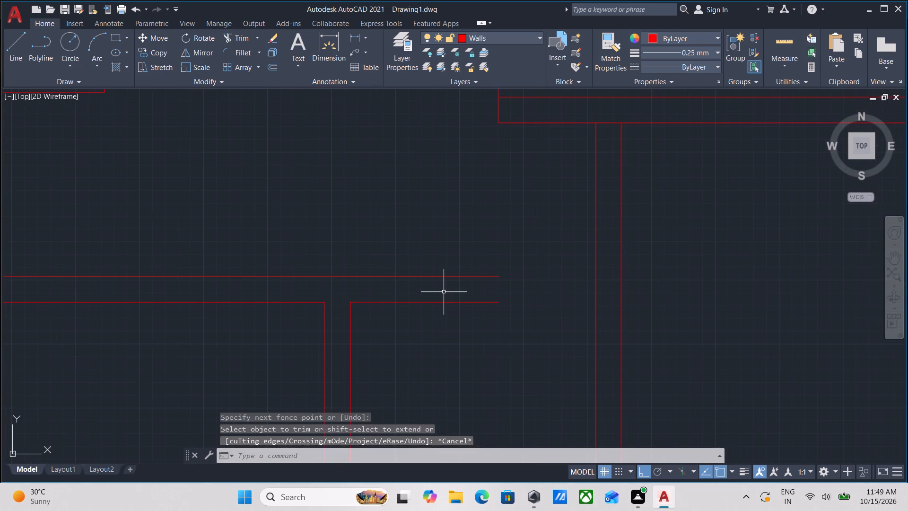
text(EX)
key(Return)
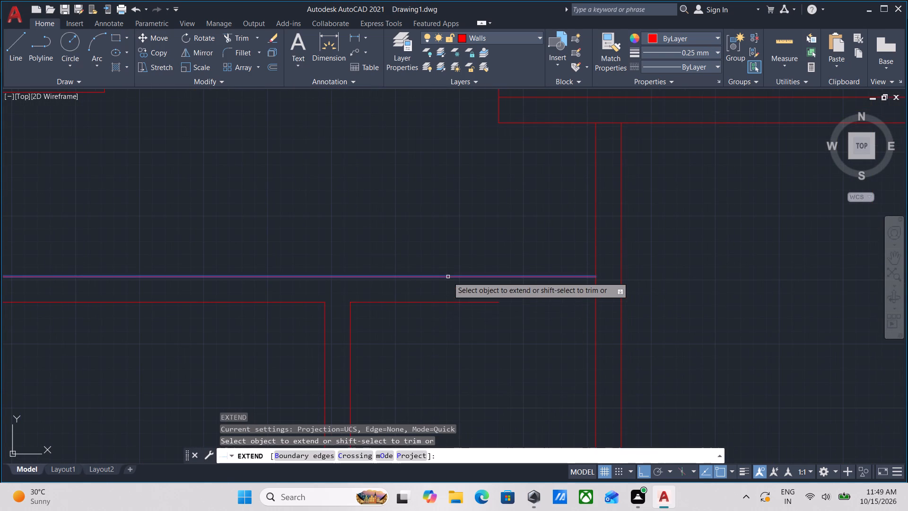
click(448, 277)
click(467, 304)
scroll(510, 308, down, 2)
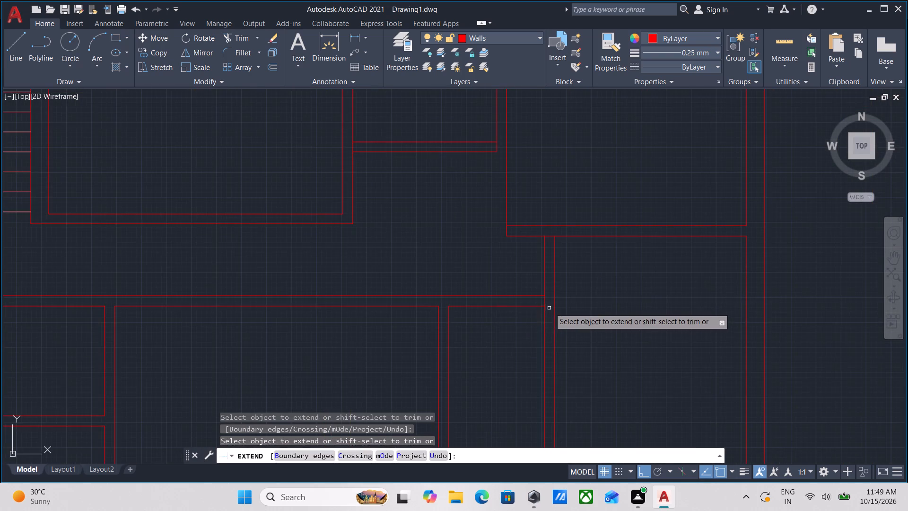
scroll(550, 307, up, 2)
key(Escape)
Trim the rightmost partition's near face between the two lines of the lower row's top wall.
text(TR)
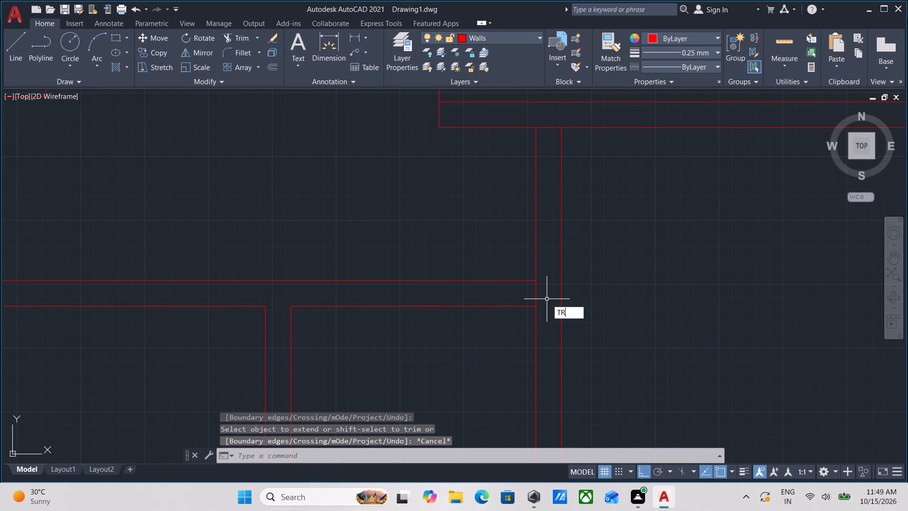
key(Return)
click(546, 291)
click(511, 291)
scroll(511, 291, down, 3)
key(Escape)
scroll(500, 300, down, 2)
middle_click(500, 300)
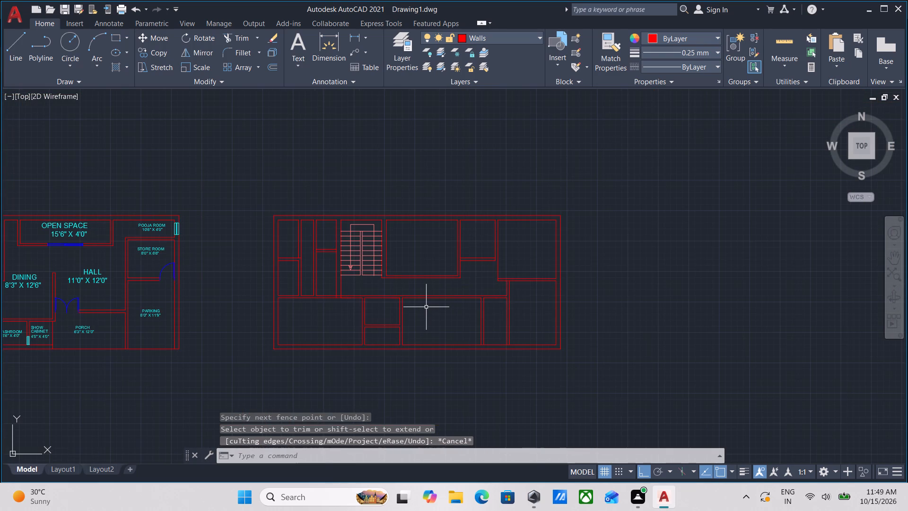
Examine the wall junctions around the right end of the passage, the small upper room and the upper right room.
scroll(479, 308, up, 4)
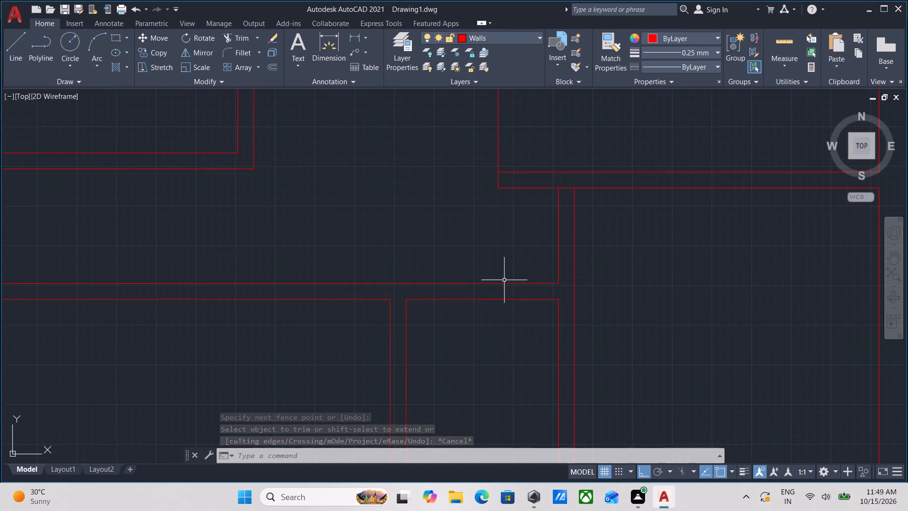
middle_drag(499, 260, 475, 294)
scroll(495, 268, down, 1)
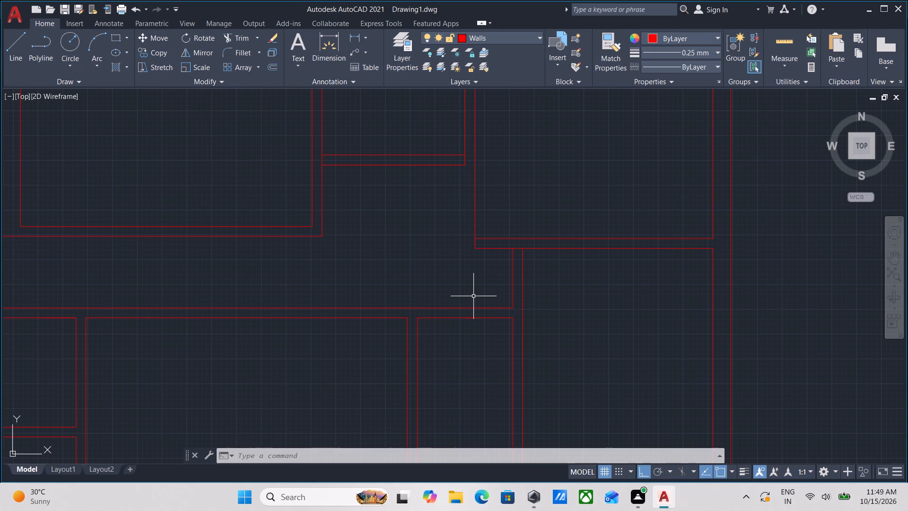
scroll(473, 296, up, 1)
middle_drag(473, 296, 479, 319)
scroll(479, 319, down, 2)
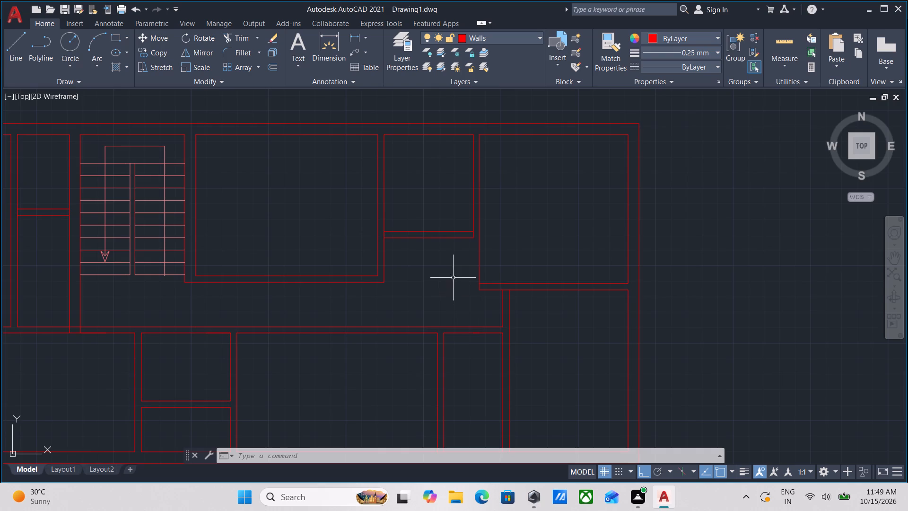
middle_drag(454, 270, 448, 314)
scroll(449, 300, up, 2)
middle_drag(449, 300, 452, 322)
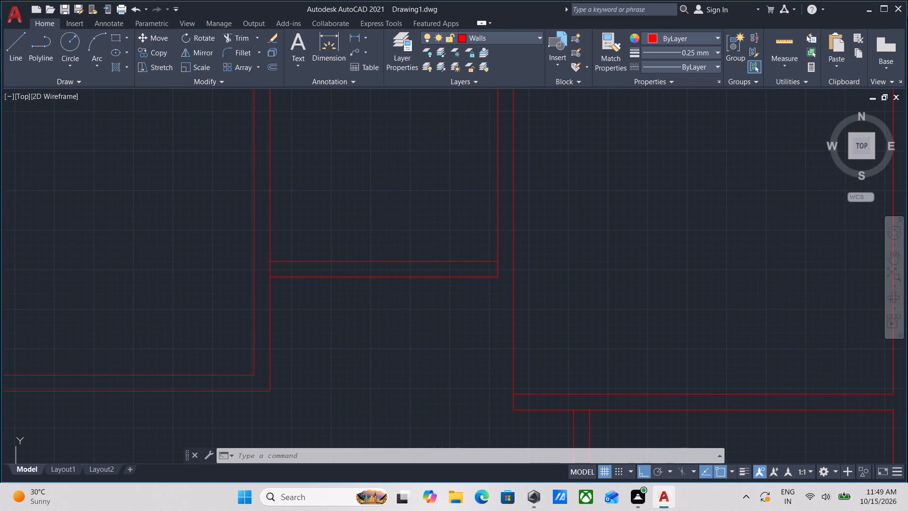
scroll(452, 322, down, 2)
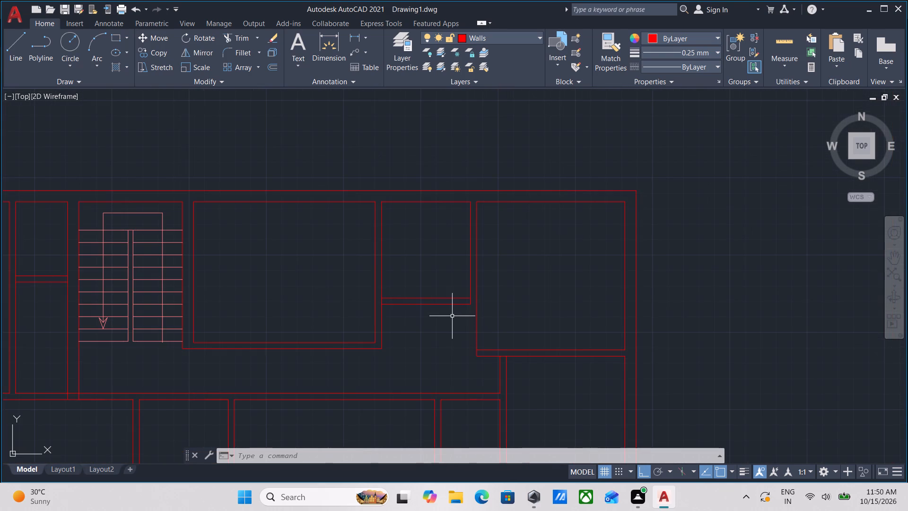
scroll(481, 322, up, 1)
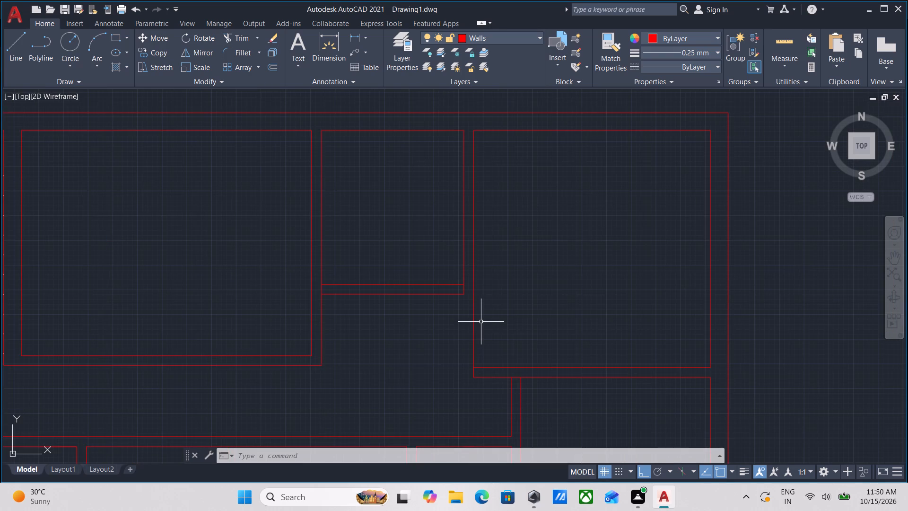
scroll(459, 320, down, 1)
middle_drag(458, 320, 466, 309)
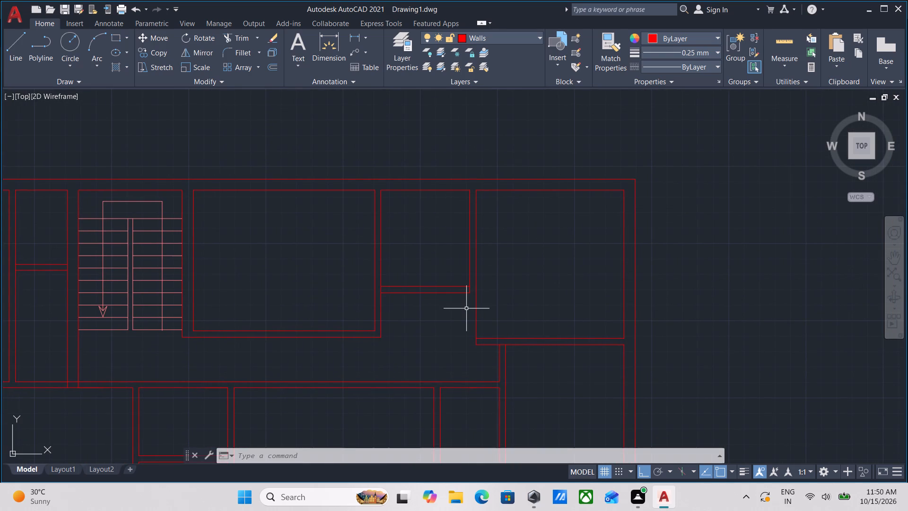
Extend the small upper room's right wall line down to the lower row and the upper right room's bottom wall line across to meet it.
scroll(459, 287, up, 2)
middle_drag(471, 338, 471, 354)
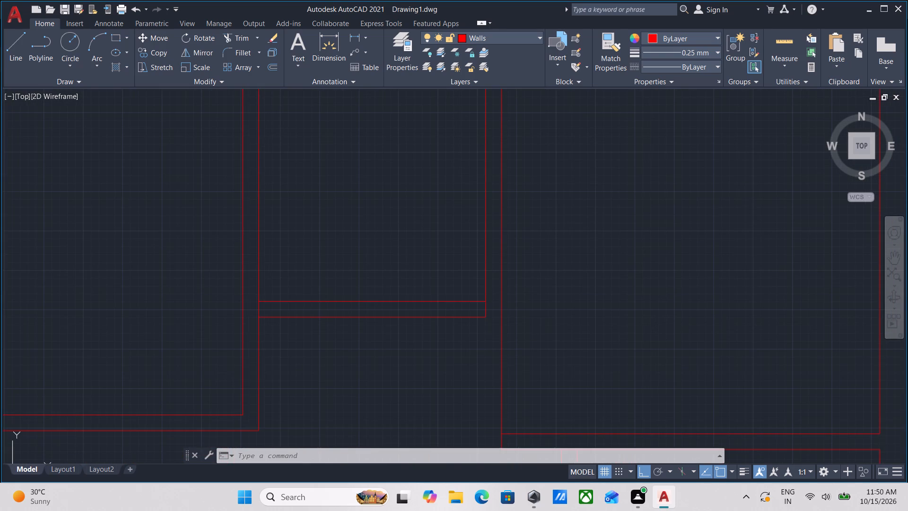
text(EX)
key(Return)
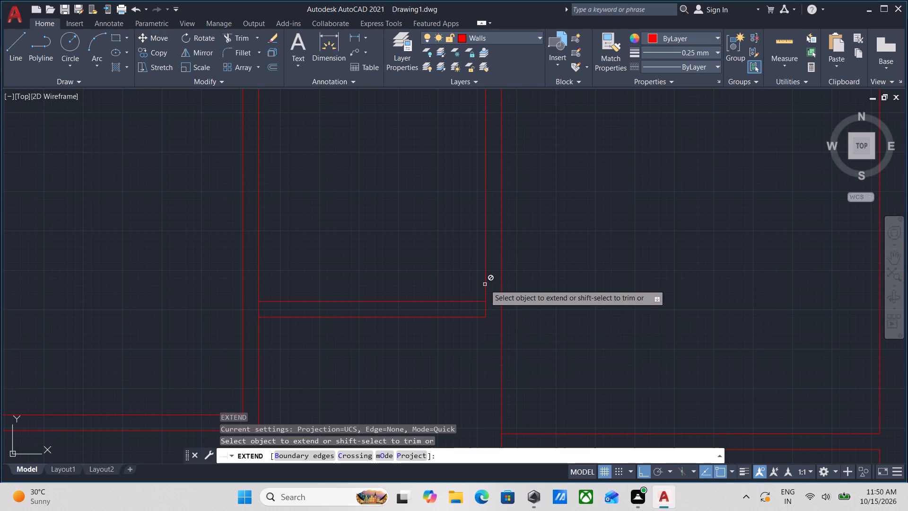
scroll(482, 285, down, 3)
click(482, 285)
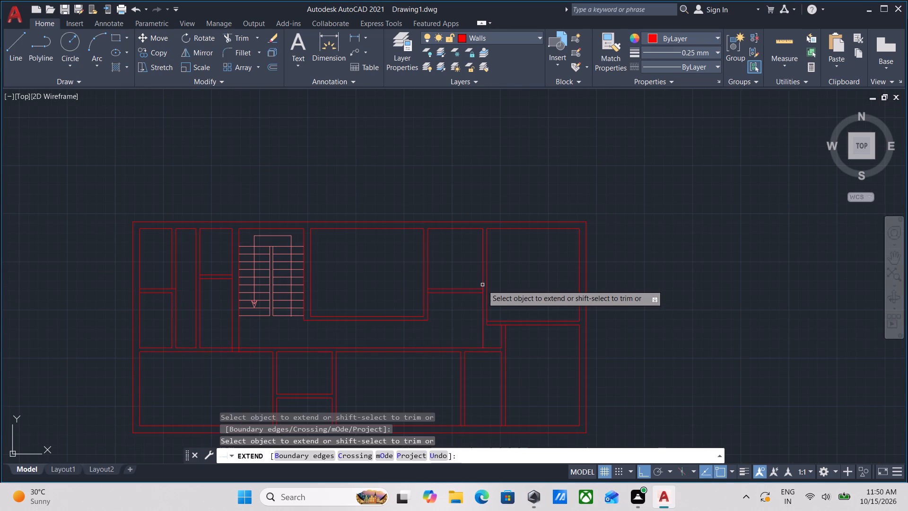
click(495, 325)
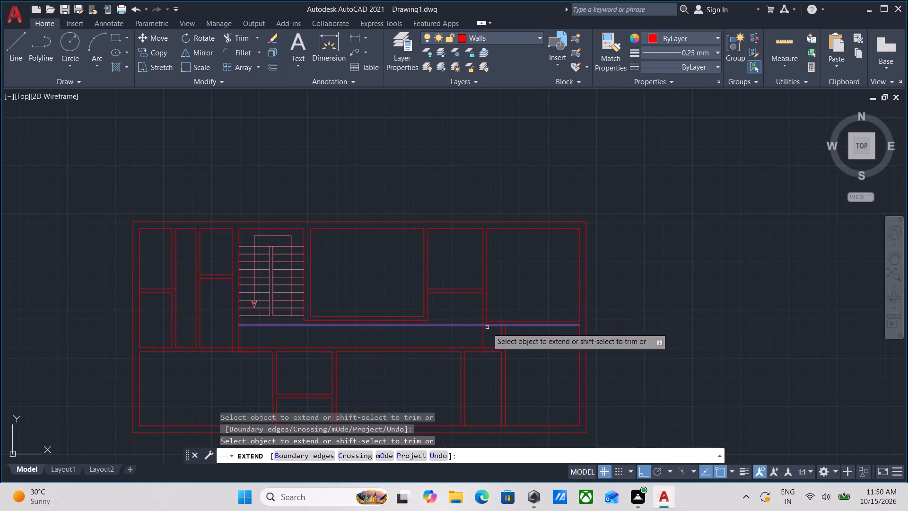
scroll(487, 328, up, 3)
key(Escape)
Trim the extended line's overshoot below the upper right room's corner and the inner face's stub within the bottom wall's thickness.
key(t)
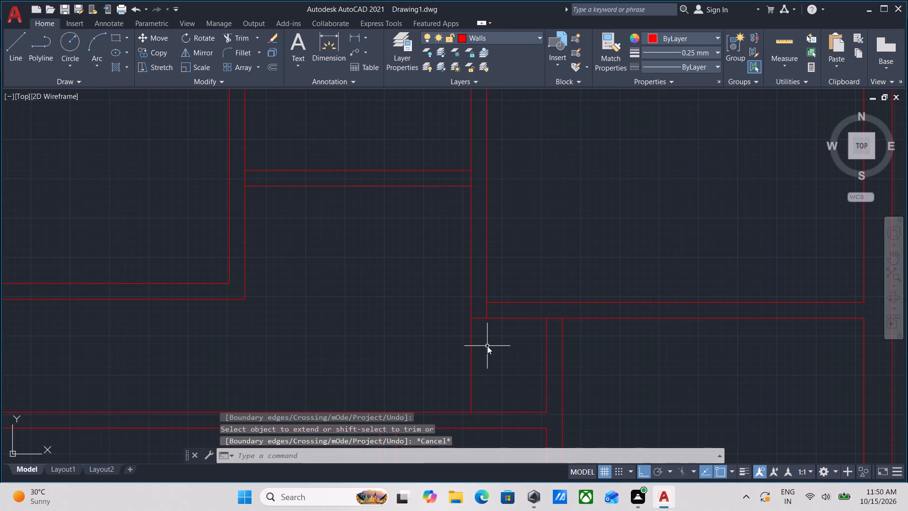
key(r)
key(Return)
click(488, 346)
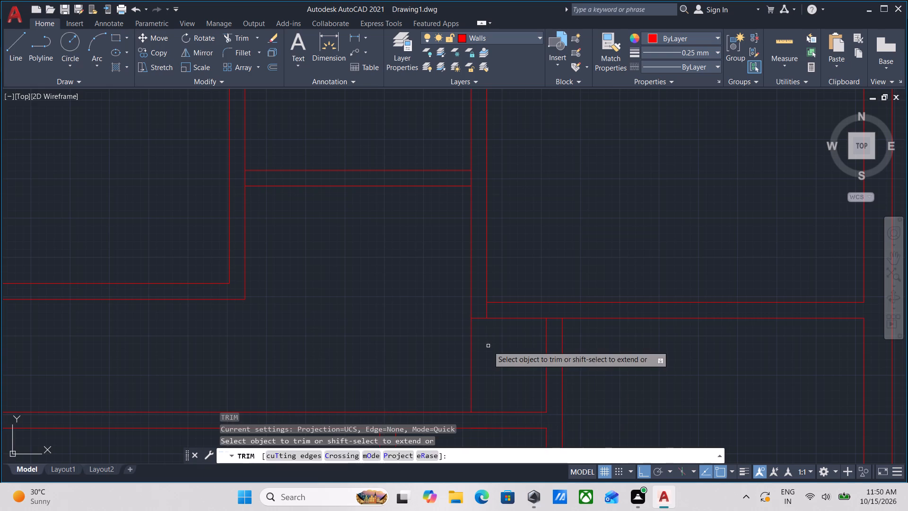
click(416, 348)
scroll(473, 311, up, 2)
click(474, 311)
click(549, 305)
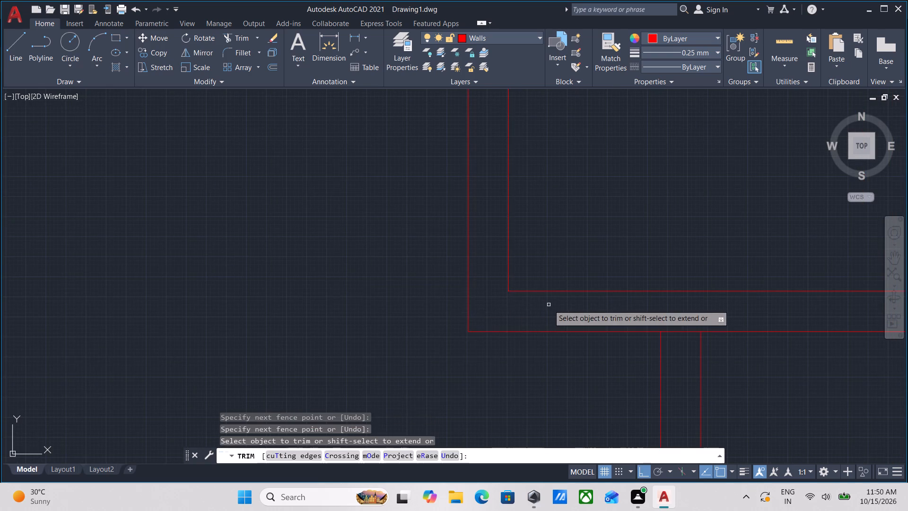
scroll(549, 305, down, 4)
scroll(491, 311, down, 1)
middle_drag(491, 311, 473, 336)
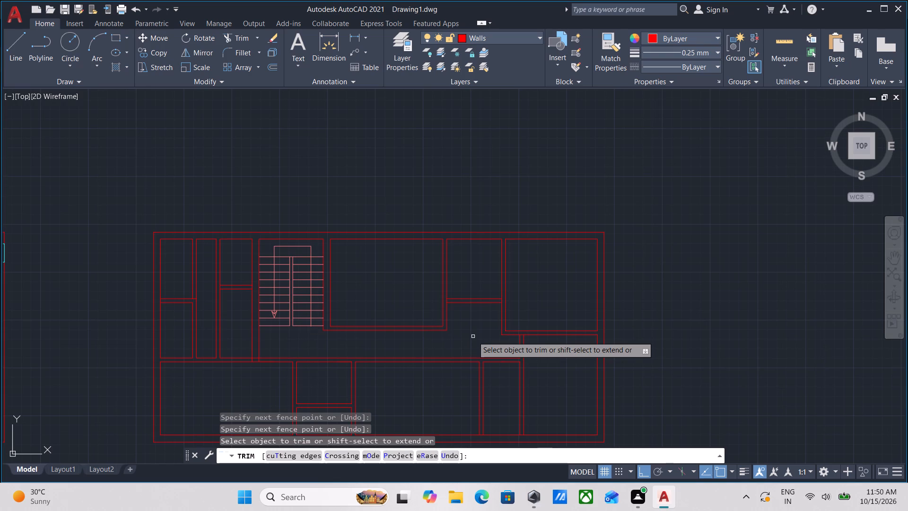
Trim the side wall lines between the two faces of the small upper room's bottom wall at both ends.
scroll(455, 291, up, 3)
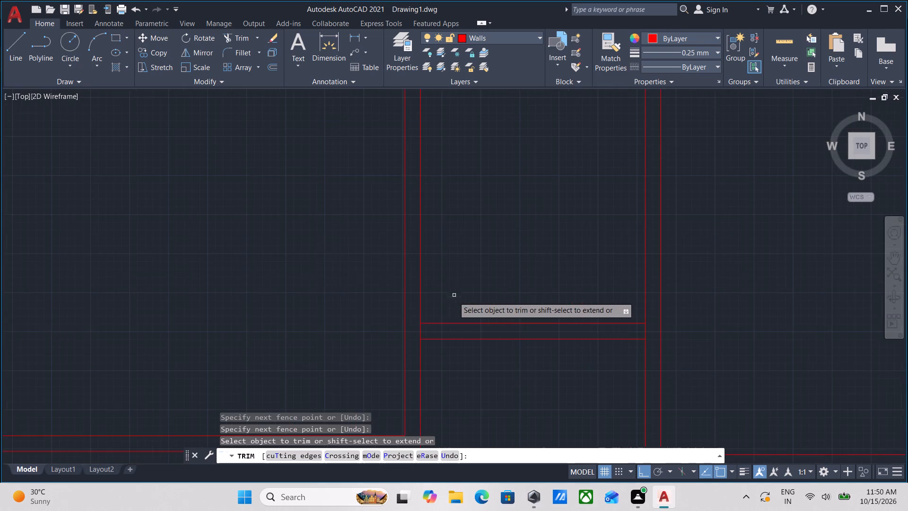
scroll(437, 321, up, 2)
click(391, 350)
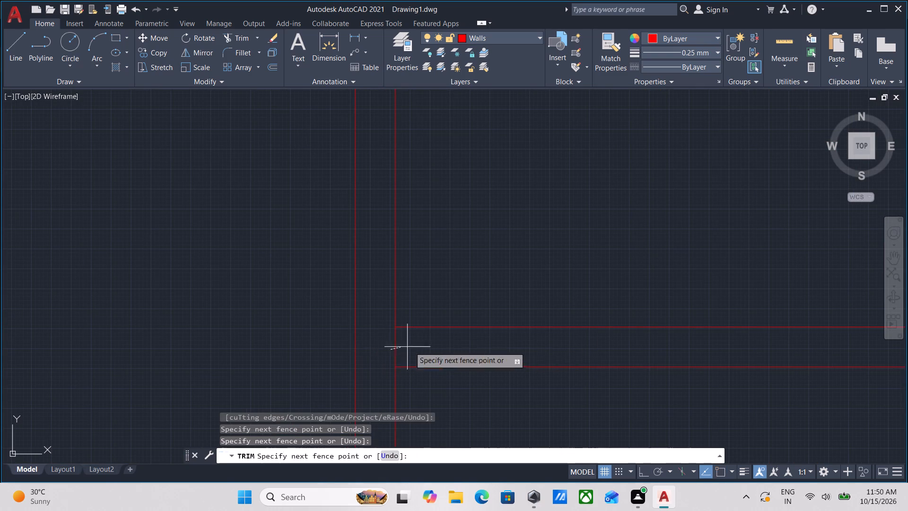
click(444, 345)
scroll(445, 345, down, 4)
middle_drag(508, 368, 462, 346)
scroll(507, 336, up, 3)
click(487, 325)
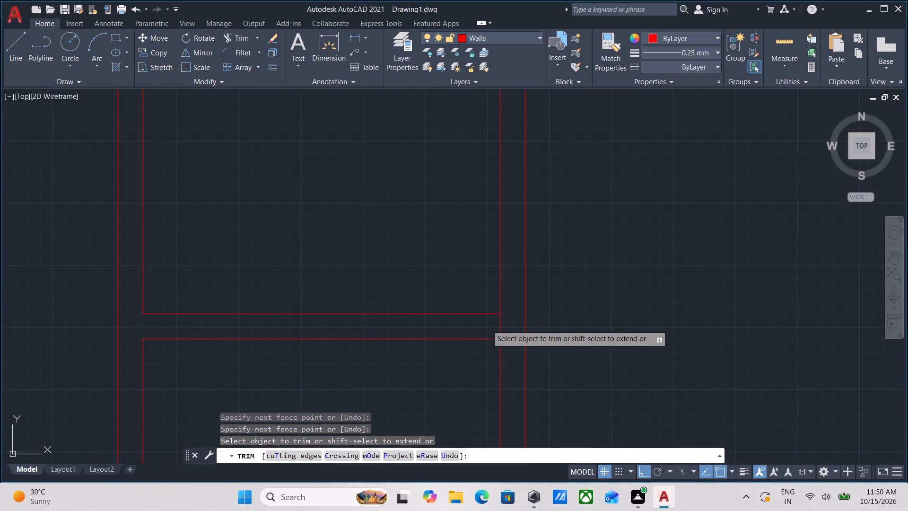
click(512, 322)
scroll(513, 322, down, 3)
scroll(558, 320, down, 1)
middle_drag(556, 319, 552, 309)
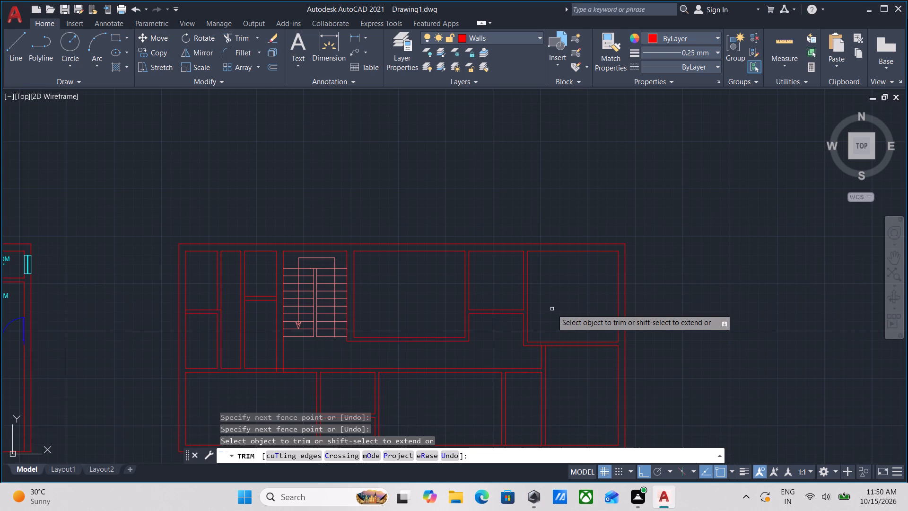
middle_drag(560, 307, 564, 294)
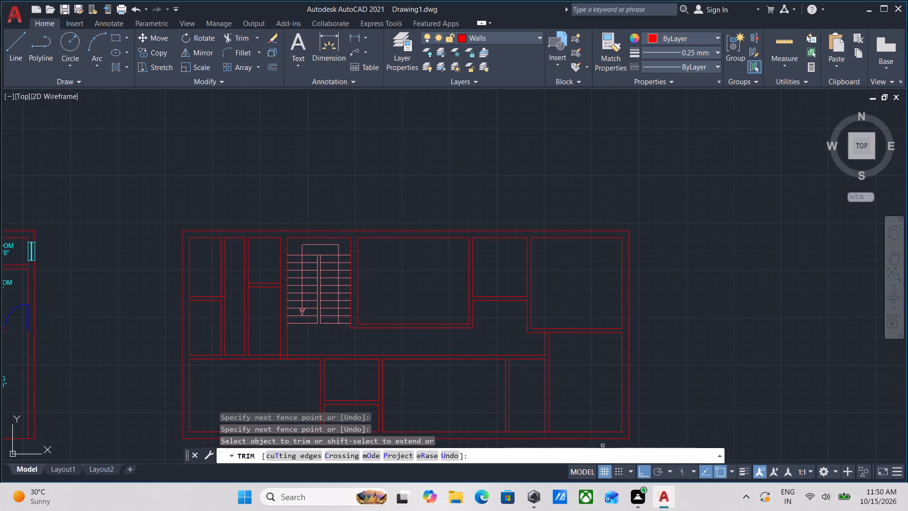
middle_drag(562, 380, 582, 364)
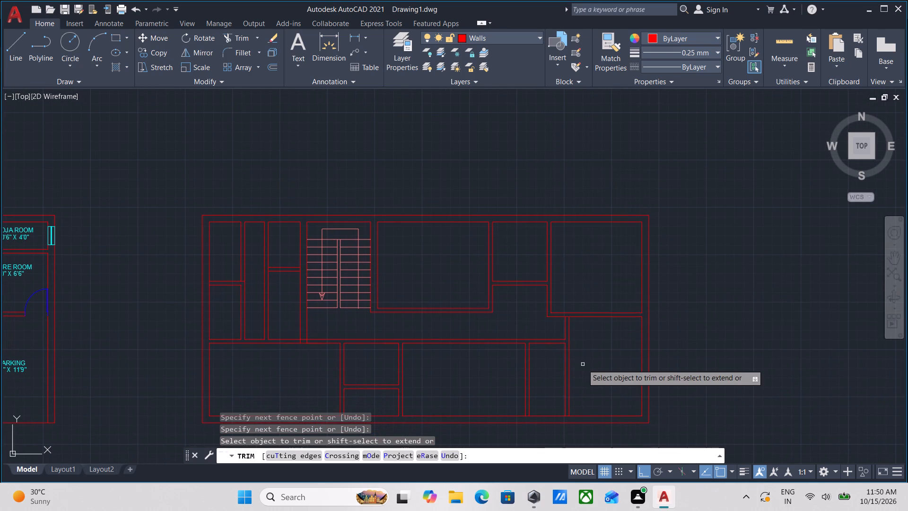
key(Escape)
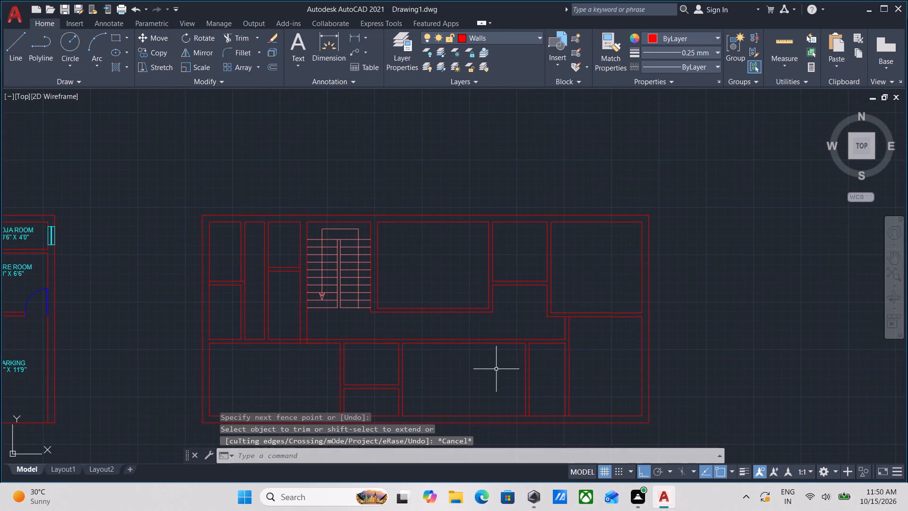
Measure the lower row's rooms and the small rooms at the plan's upper left with quick measuring.
middle_drag(501, 368, 482, 390)
text(MEA)
key(Return)
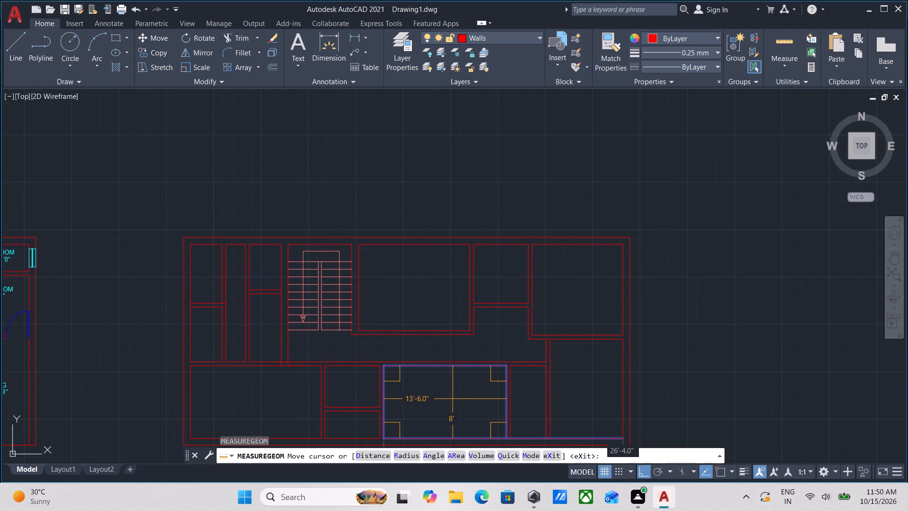
middle_drag(448, 395, 471, 351)
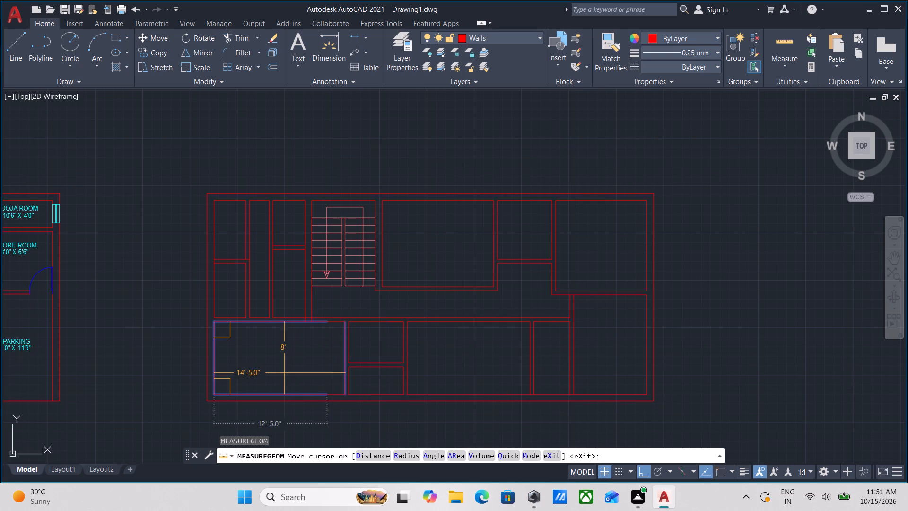
middle_drag(283, 373, 336, 418)
middle_drag(286, 323, 308, 368)
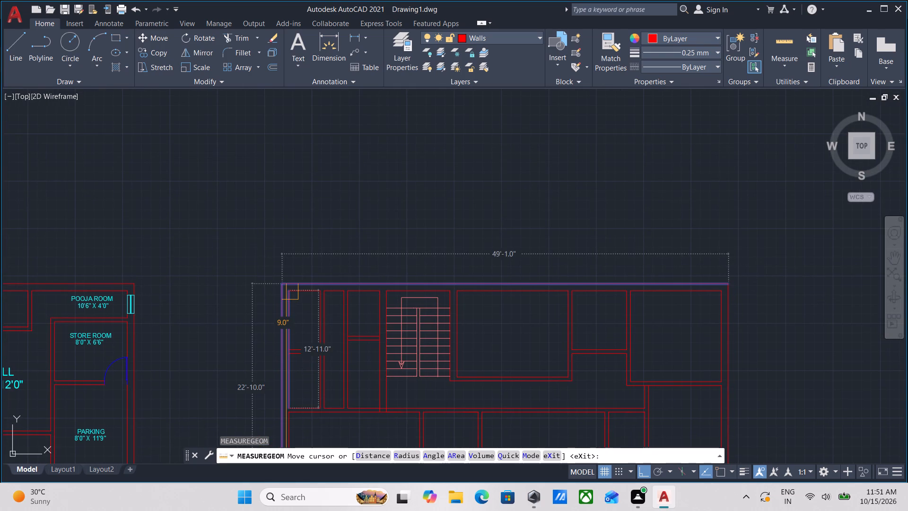
scroll(290, 325, up, 2)
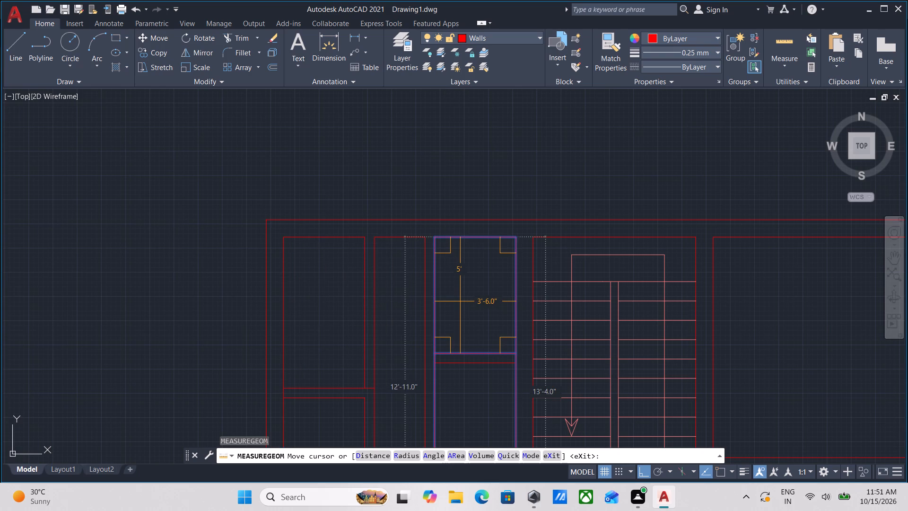
middle_drag(458, 352, 447, 332)
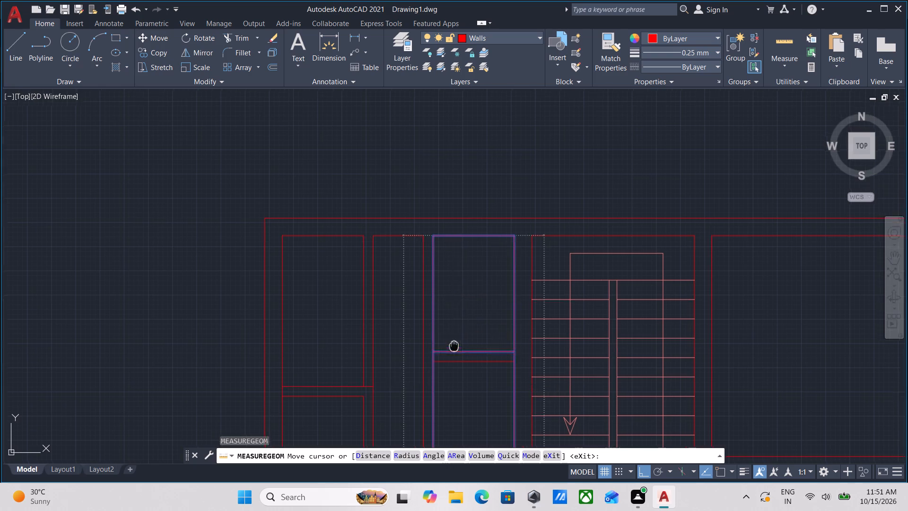
middle_drag(447, 332, 463, 271)
middle_drag(385, 353, 457, 248)
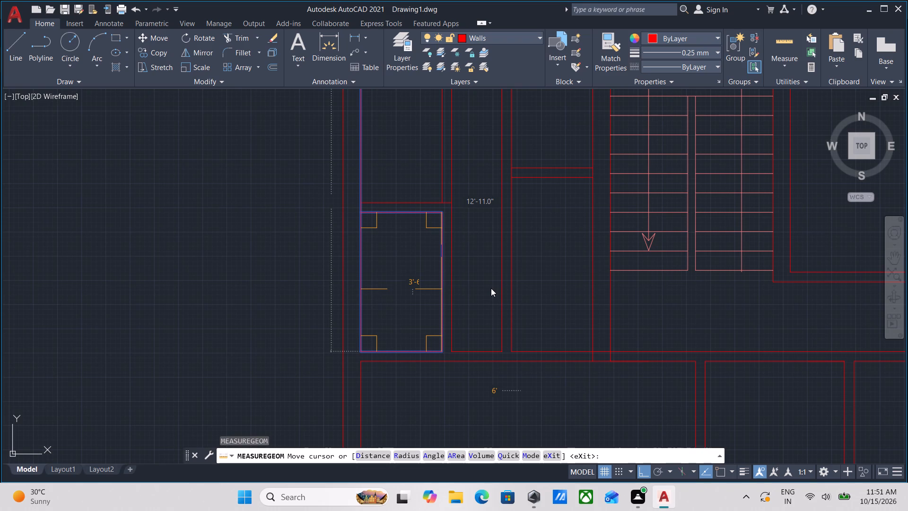
key(Escape)
Extend the narrow upper left room's bottom line in both directions across the ends of its two partitions.
scroll(486, 339, up, 1)
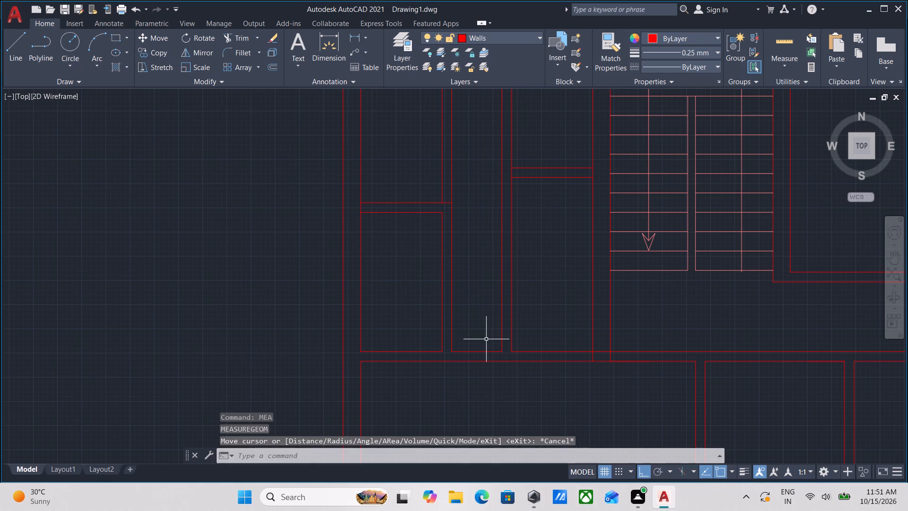
text(EX)
key(Return)
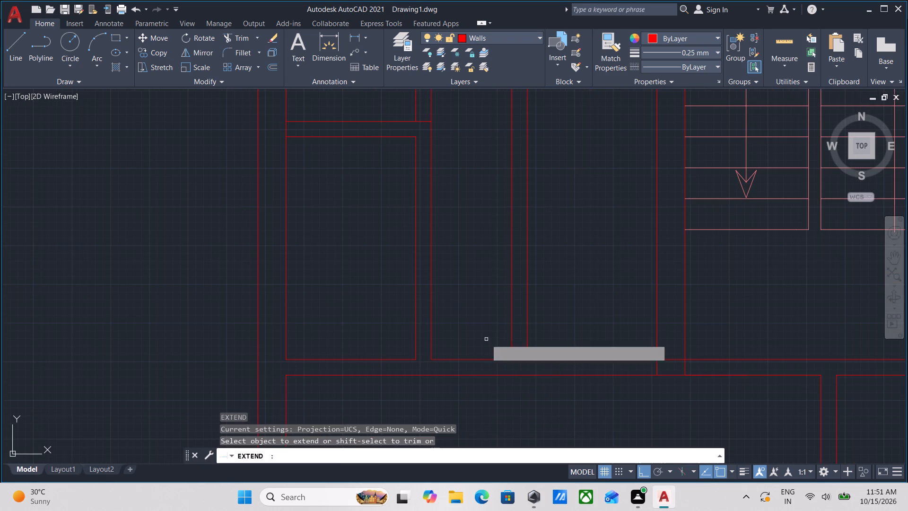
click(487, 361)
click(464, 361)
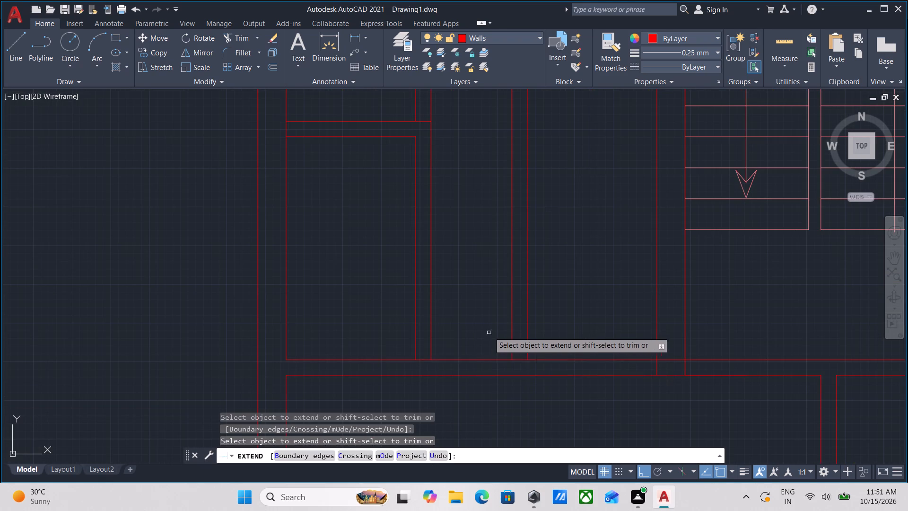
scroll(489, 331, down, 1)
middle_drag(487, 330, 414, 347)
scroll(414, 348, down, 1)
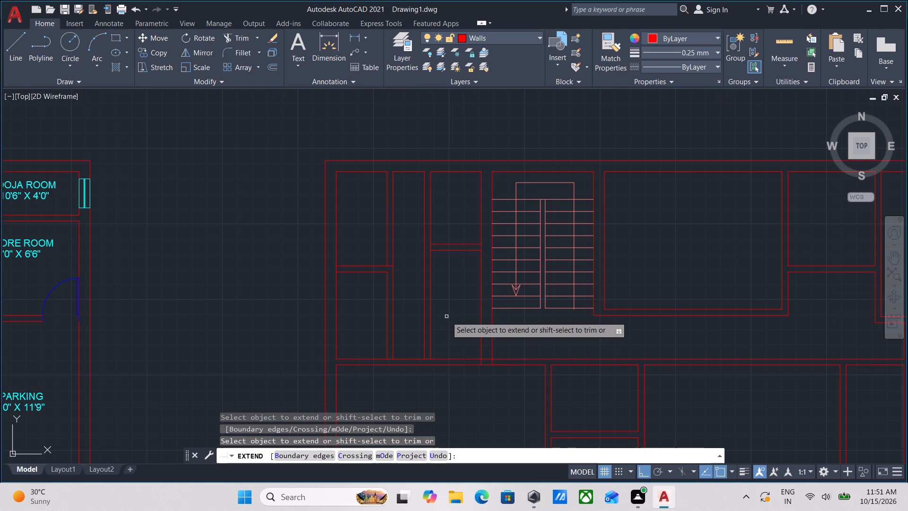
scroll(454, 261, up, 2)
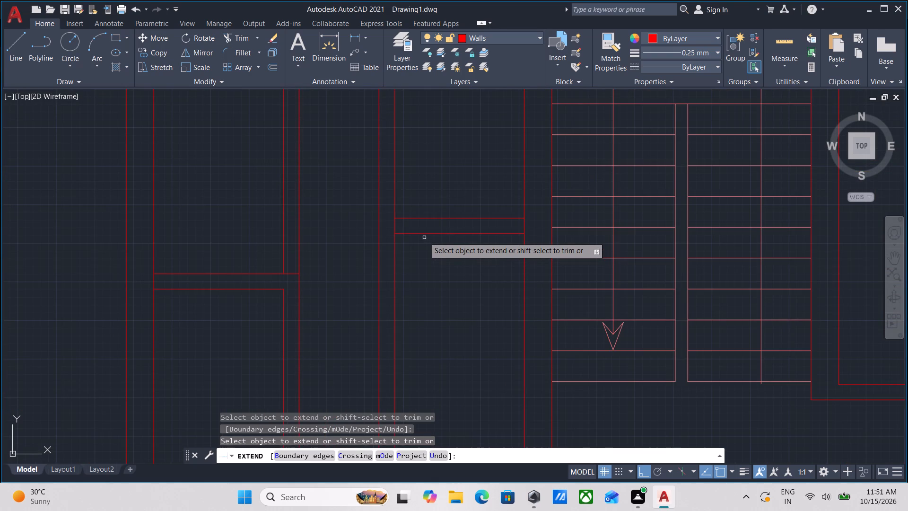
Extend the lower face of the small room's bottom wall, just left of the staircase, across its left partition.
click(423, 233)
scroll(424, 282, down, 1)
middle_drag(424, 282, 424, 281)
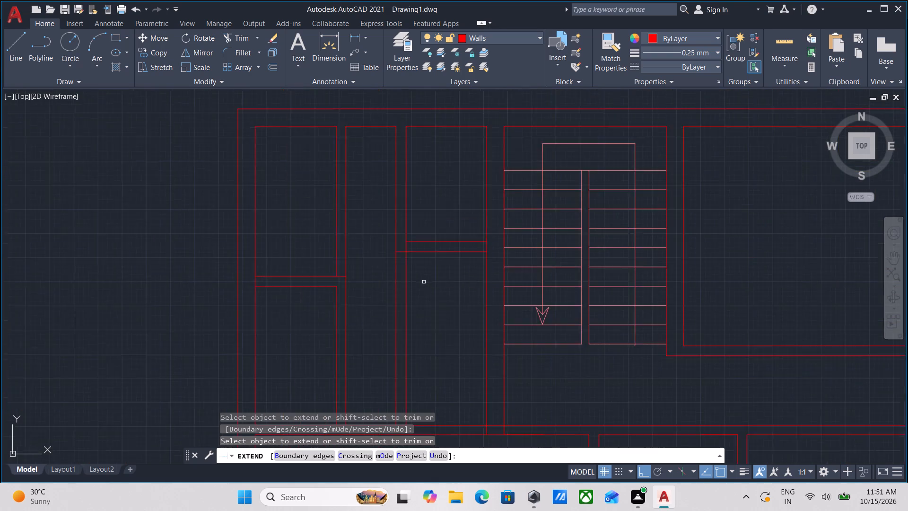
middle_drag(424, 281, 445, 240)
key(Escape)
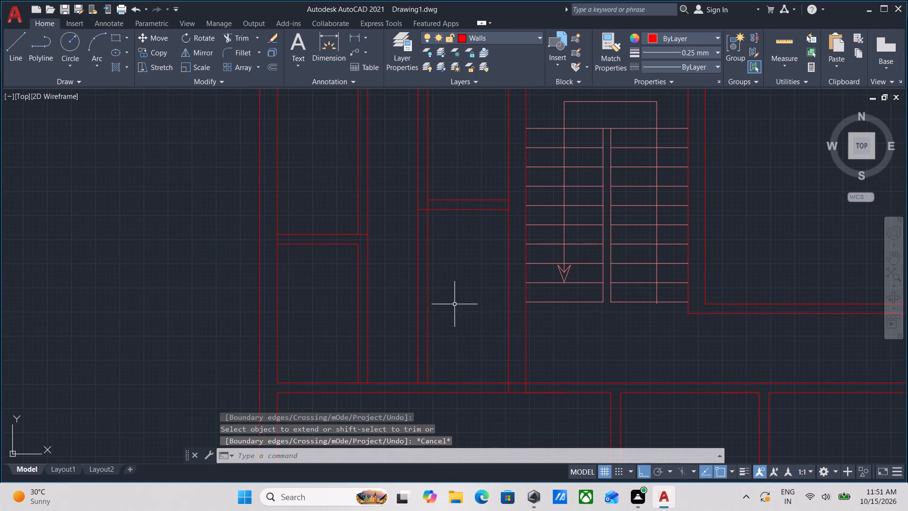
Trim away both partition lines running below the small room's bottom wall, left of the staircase.
scroll(465, 297, down, 1)
scroll(465, 297, up, 1)
middle_drag(464, 297, 413, 298)
scroll(458, 296, down, 1)
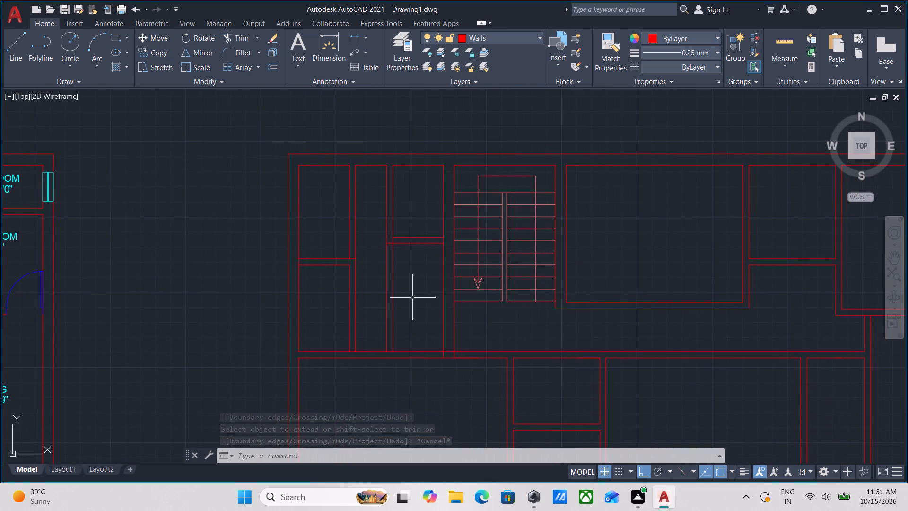
text(TR)
key(Return)
click(412, 298)
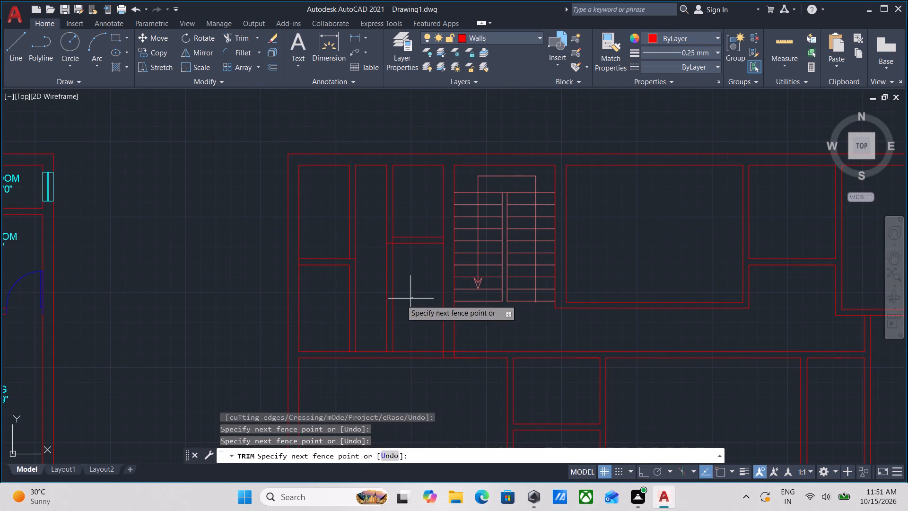
click(381, 301)
Trim the side wall line stubs between the two faces of that small room's bottom wall at both ends.
scroll(386, 243, up, 3)
click(401, 234)
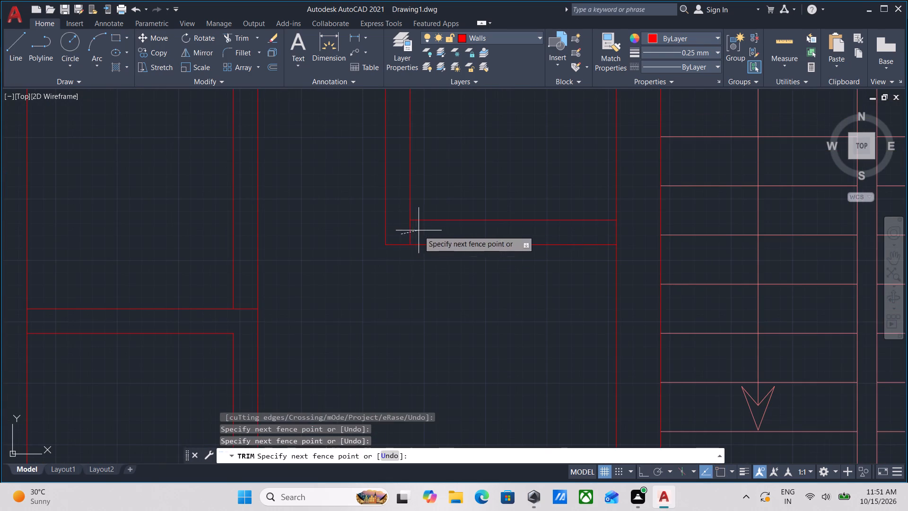
click(423, 230)
scroll(427, 241, down, 3)
middle_drag(441, 293, 411, 264)
scroll(447, 221, up, 3)
click(447, 219)
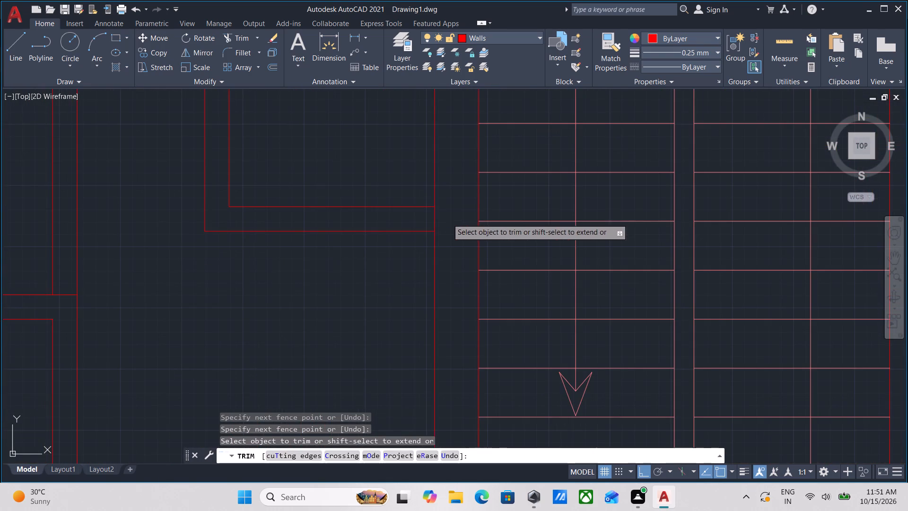
click(419, 216)
scroll(423, 219, down, 4)
middle_drag(379, 279, 387, 262)
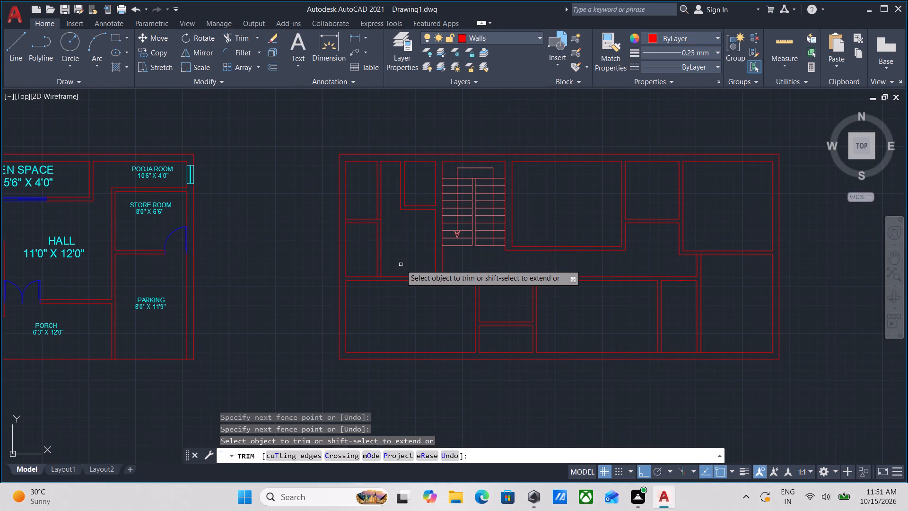
Trim the corridor wall's upper face and the line stubs where the staircase's left wall meets it, clearing the junction.
scroll(437, 281, up, 5)
click(442, 248)
click(439, 282)
drag(375, 294, 380, 294)
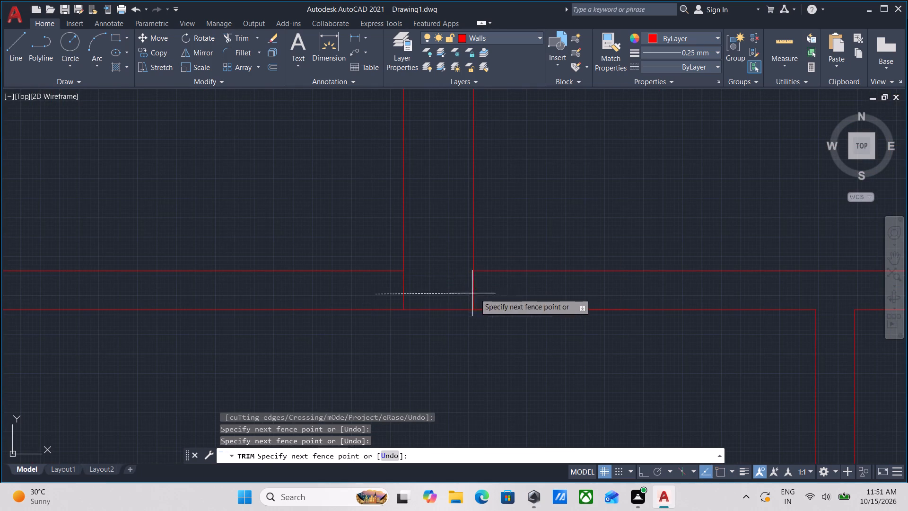
click(526, 290)
scroll(528, 290, down, 4)
middle_drag(484, 344, 429, 393)
scroll(484, 344, down, 1)
middle_drag(413, 304, 403, 326)
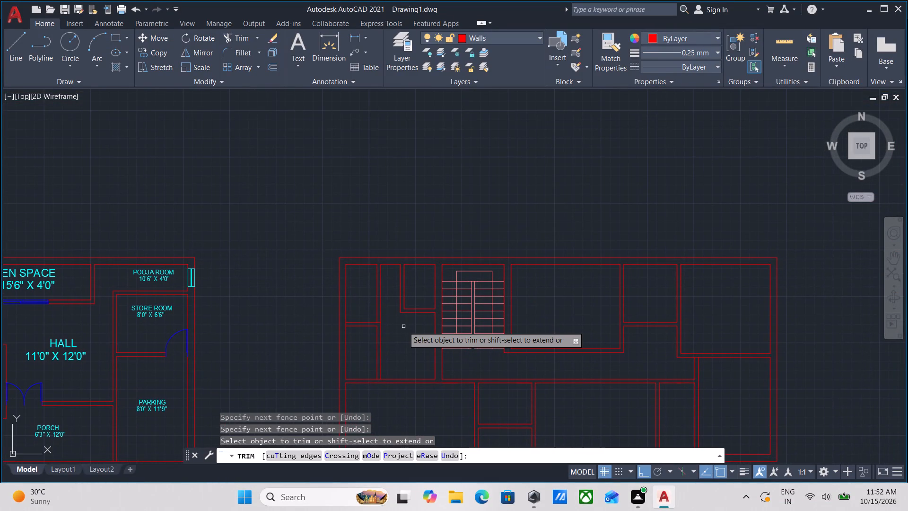
scroll(396, 334, up, 1)
scroll(396, 334, down, 1)
middle_drag(396, 334, 387, 282)
scroll(387, 282, up, 1)
scroll(389, 282, down, 2)
middle_drag(392, 297, 381, 280)
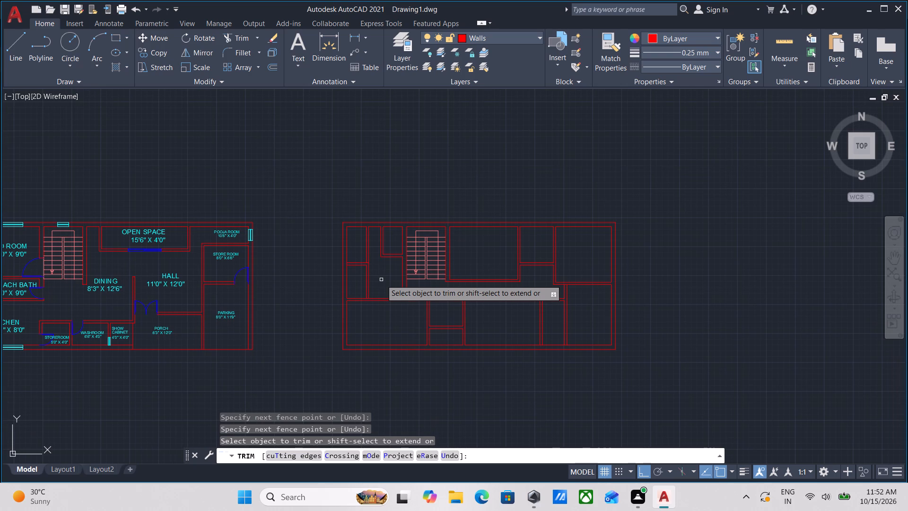
key(Escape)
Examine the existing floor plan's room layout and labels alongside the new plan.
middle_drag(378, 281, 356, 332)
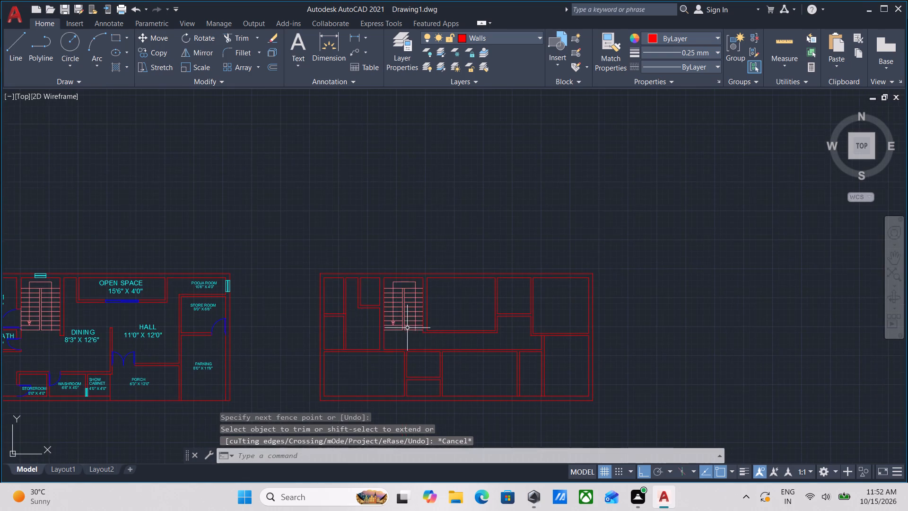
scroll(406, 328, up, 1)
scroll(416, 334, down, 1)
middle_drag(453, 345, 370, 302)
middle_drag(249, 326, 462, 278)
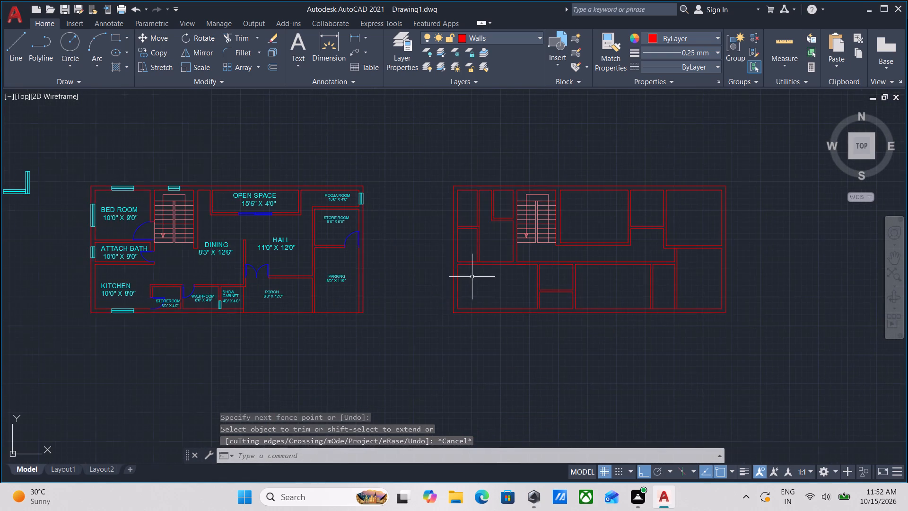
middle_drag(290, 314, 369, 362)
scroll(134, 369, up, 2)
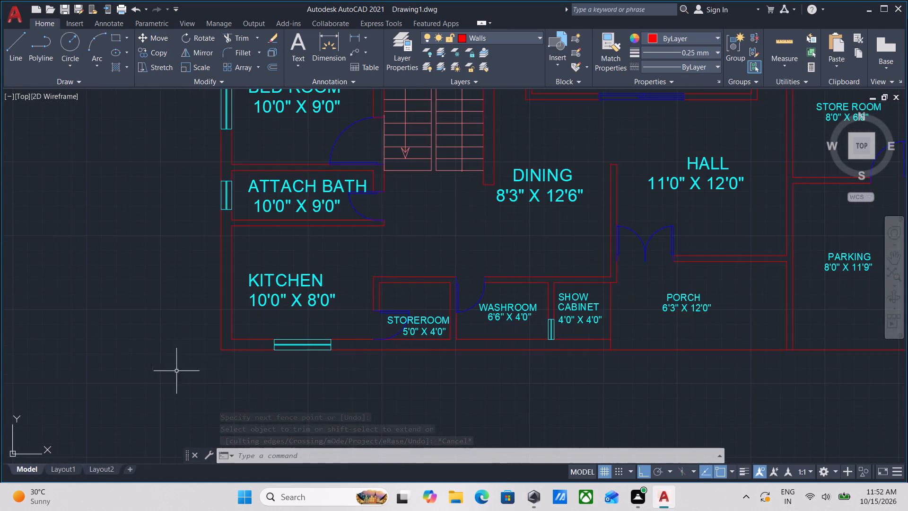
scroll(257, 367, down, 1)
middle_drag(256, 367, 221, 375)
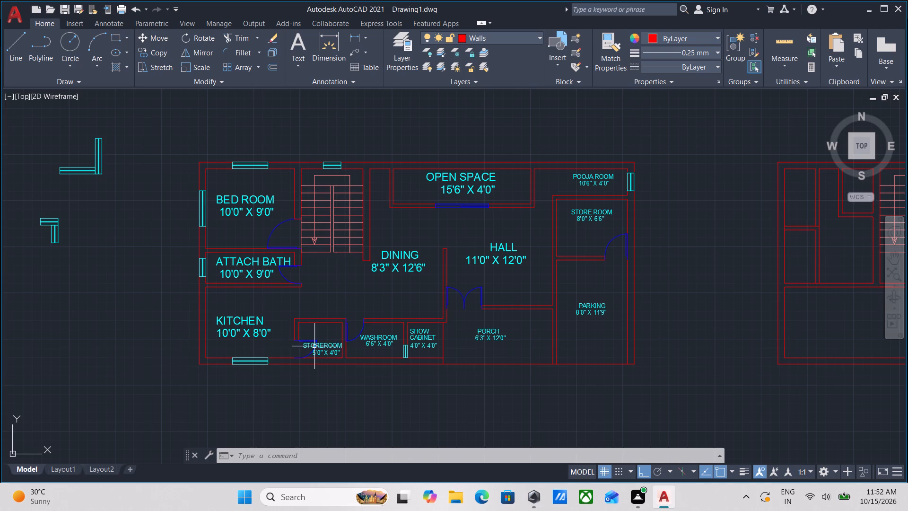
scroll(429, 320, up, 1)
scroll(326, 294, down, 1)
middle_drag(326, 294, 304, 348)
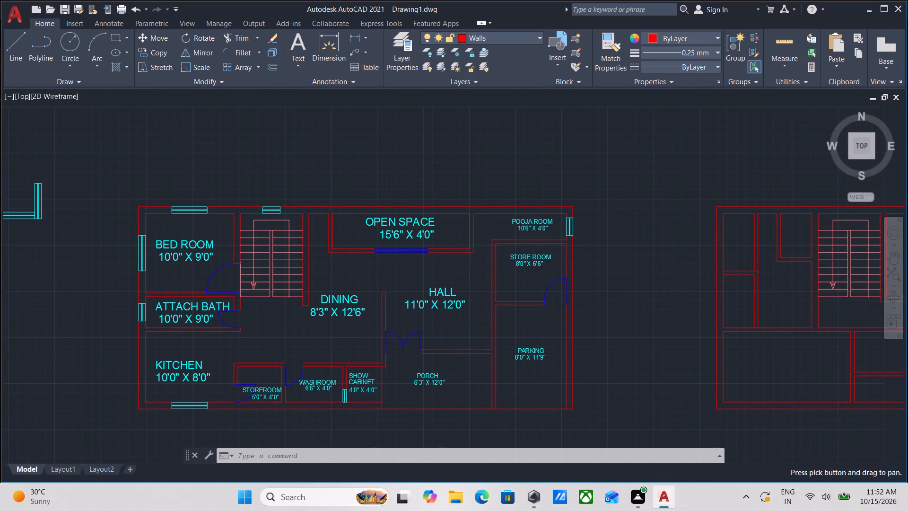
scroll(414, 341, down, 1)
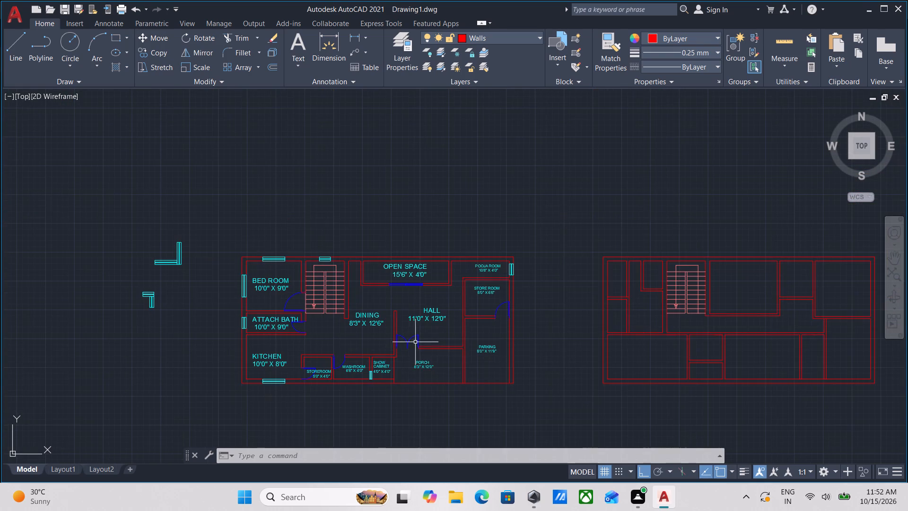
Trim the outer left wall's inner face between the two lines of the partition separating the upper left small rooms.
middle_drag(638, 319, 391, 389)
scroll(349, 384, up, 2)
scroll(436, 351, up, 1)
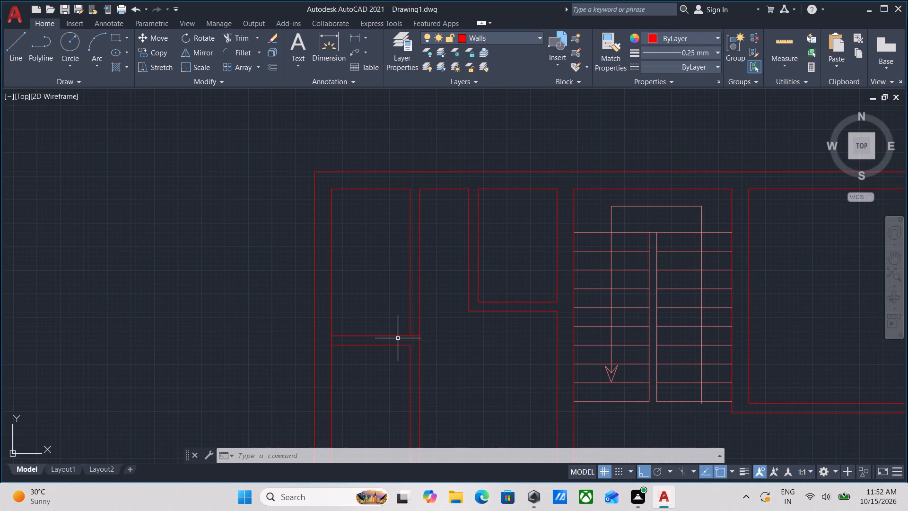
middle_drag(387, 386, 424, 282)
middle_drag(409, 308, 405, 333)
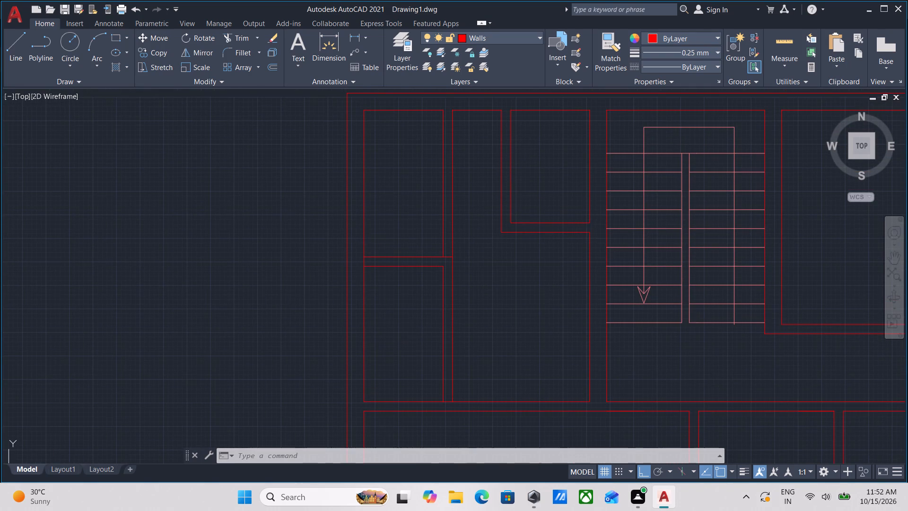
text(TR)
key(Return)
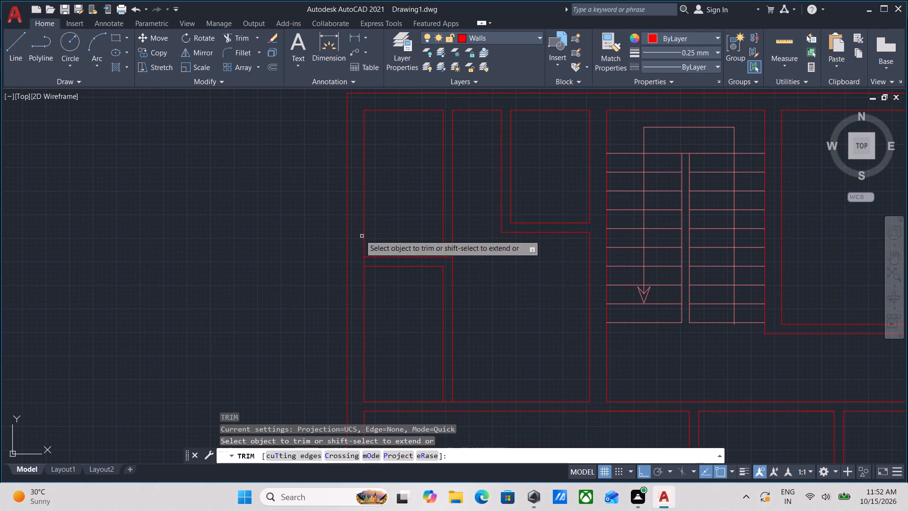
scroll(356, 242, up, 2)
click(400, 286)
click(366, 288)
scroll(391, 317, down, 1)
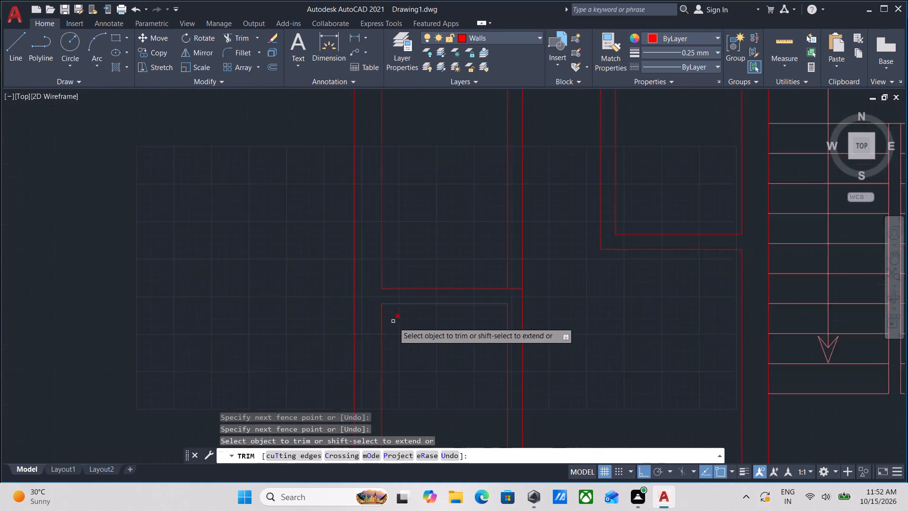
scroll(394, 324, down, 2)
middle_drag(396, 328, 395, 311)
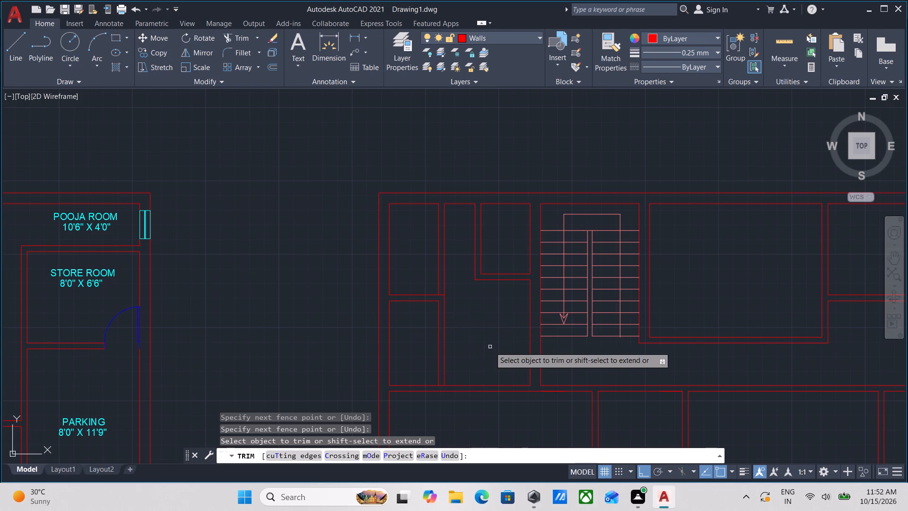
middle_drag(483, 341, 456, 310)
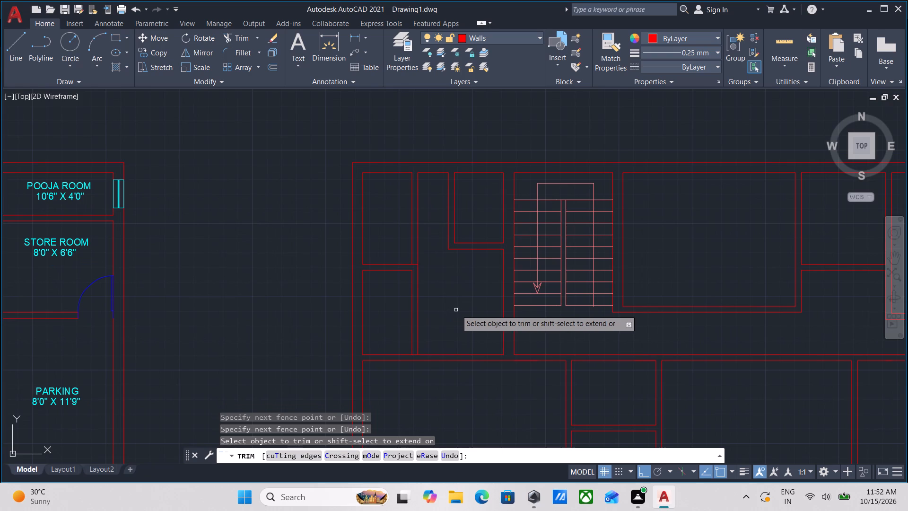
middle_drag(460, 312, 418, 284)
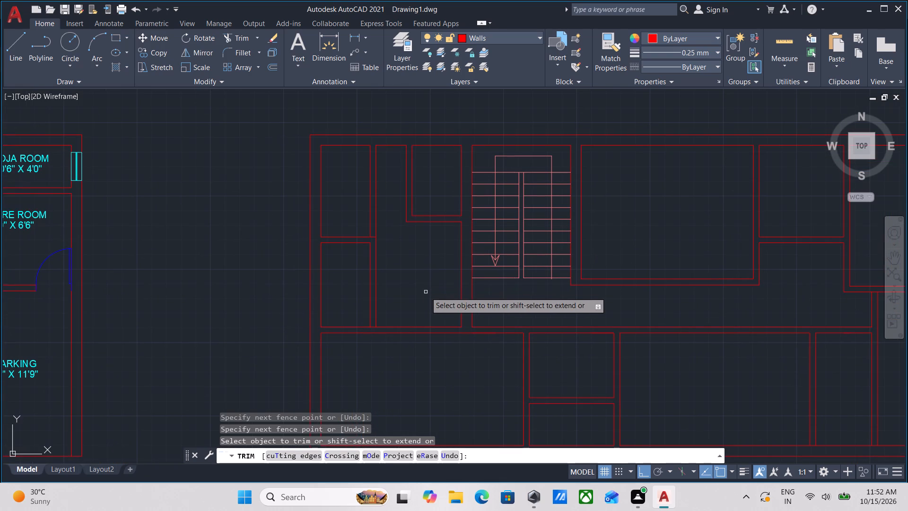
scroll(497, 412, up, 2)
middle_drag(472, 368, 474, 408)
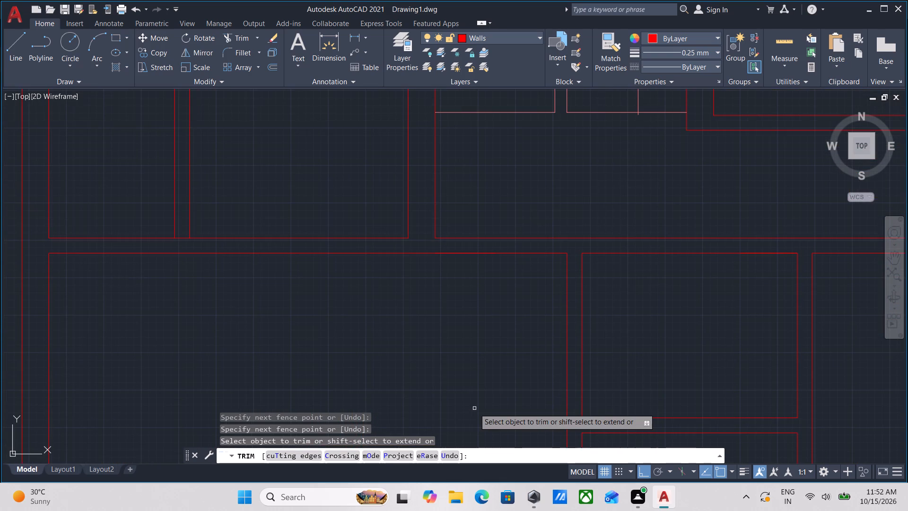
key(Escape)
Check the distance from the lower left room's upper right corner to the staircase's left wall line with a linear dimension.
text(DLI)
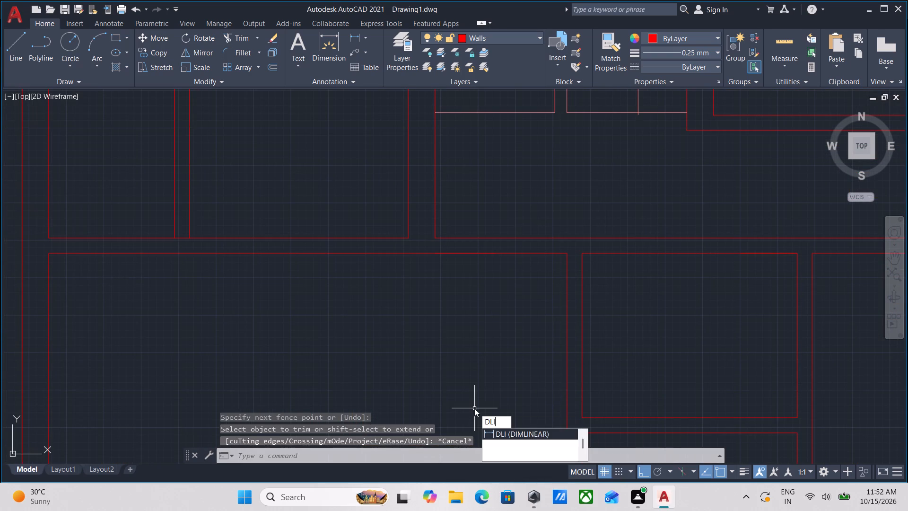
key(Return)
click(565, 256)
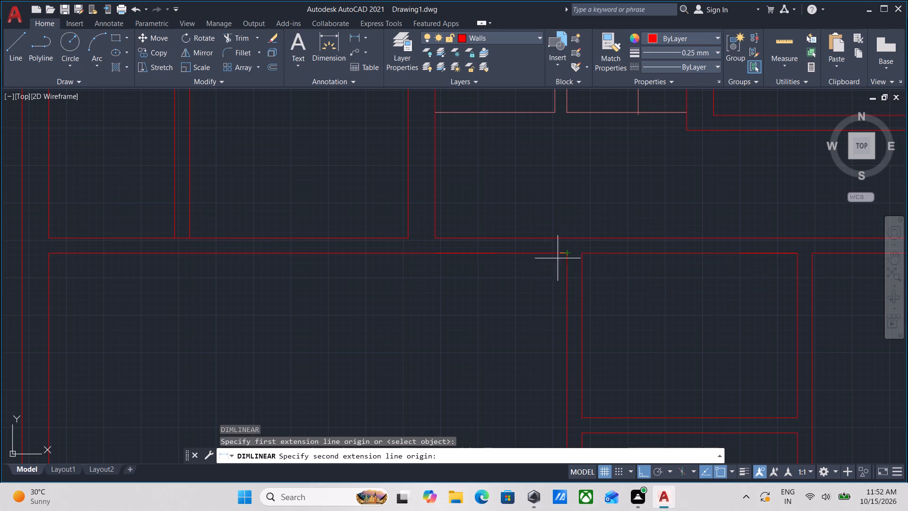
click(437, 253)
scroll(441, 282, up, 2)
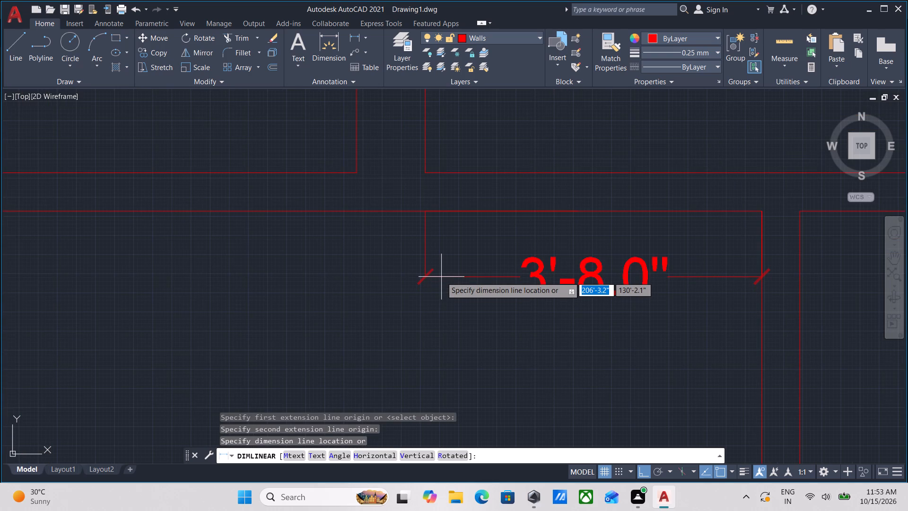
key(Escape)
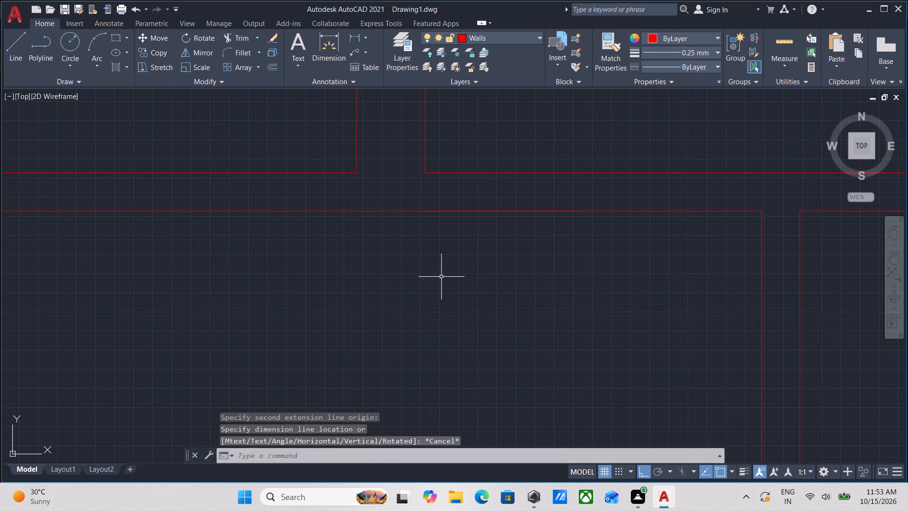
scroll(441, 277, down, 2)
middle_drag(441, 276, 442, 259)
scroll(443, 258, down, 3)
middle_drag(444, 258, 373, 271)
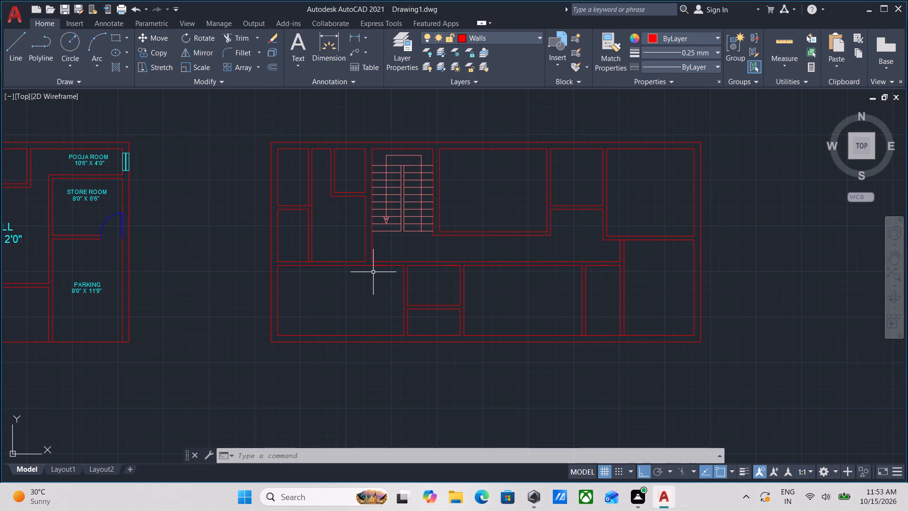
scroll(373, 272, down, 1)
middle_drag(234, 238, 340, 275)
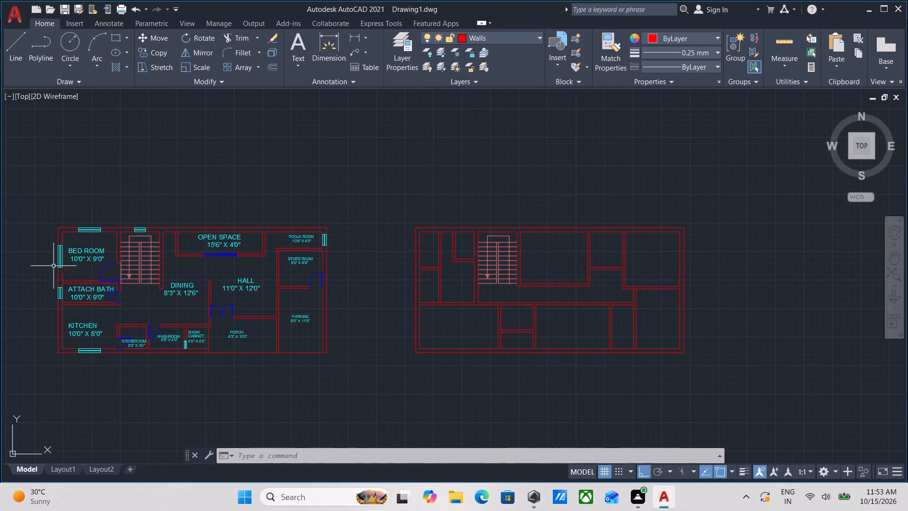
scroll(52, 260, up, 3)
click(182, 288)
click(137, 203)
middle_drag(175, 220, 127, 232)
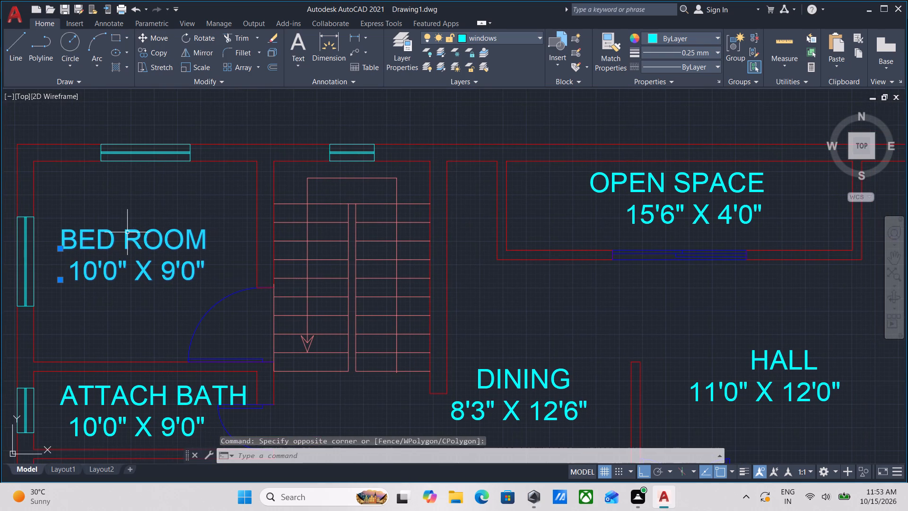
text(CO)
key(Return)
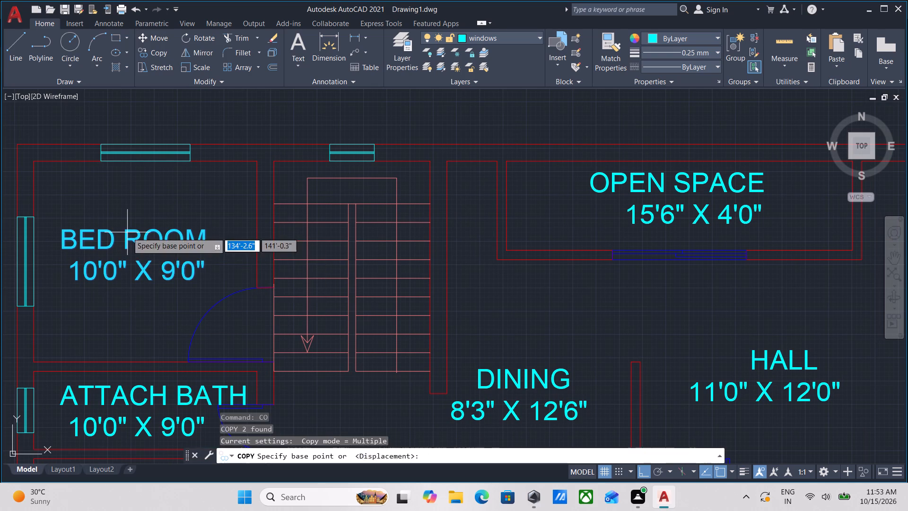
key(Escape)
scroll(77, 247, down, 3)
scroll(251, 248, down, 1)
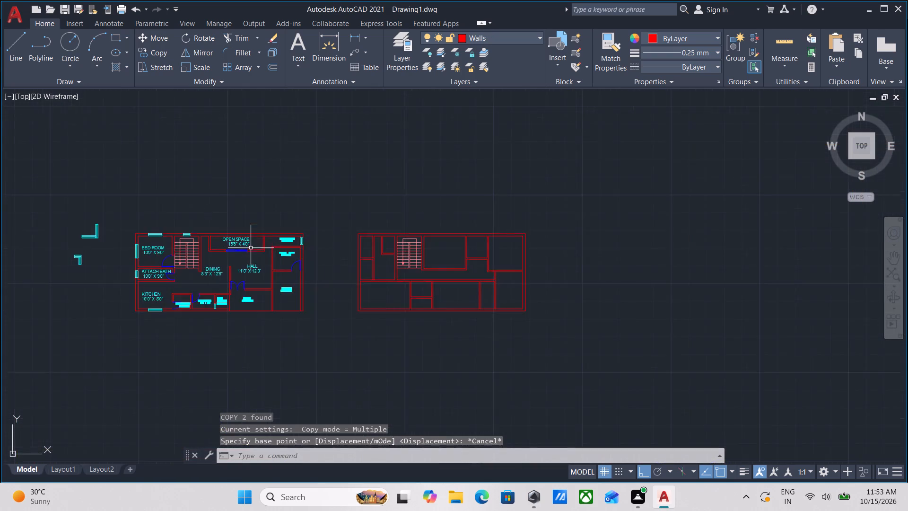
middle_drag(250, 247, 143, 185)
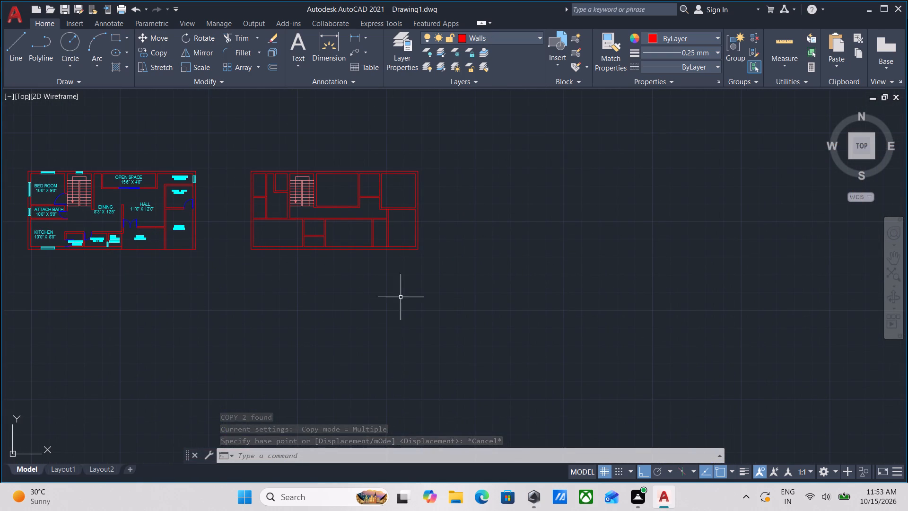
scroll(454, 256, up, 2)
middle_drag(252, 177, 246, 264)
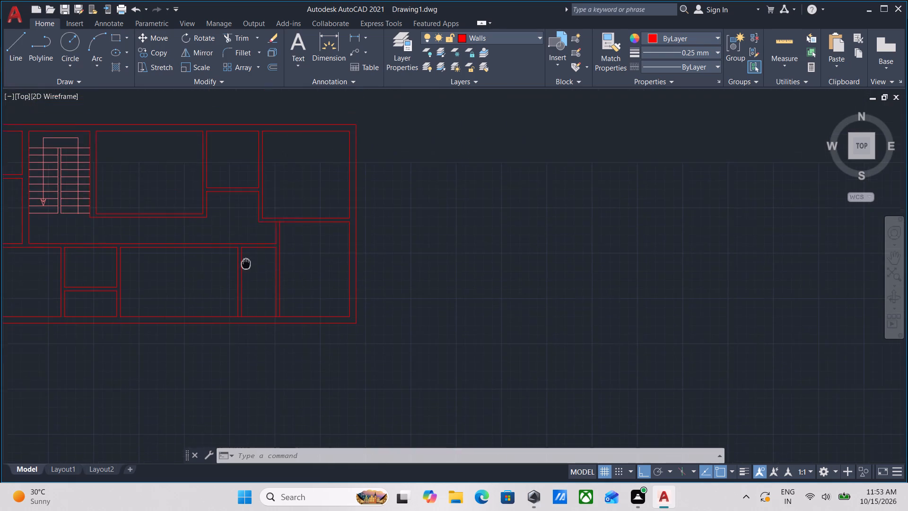
Draw a line across the upper right room's left wall, from the room's lower left inner corner to the wall's outer face.
middle_drag(246, 264, 246, 264)
scroll(278, 183, up, 3)
middle_drag(229, 254, 243, 248)
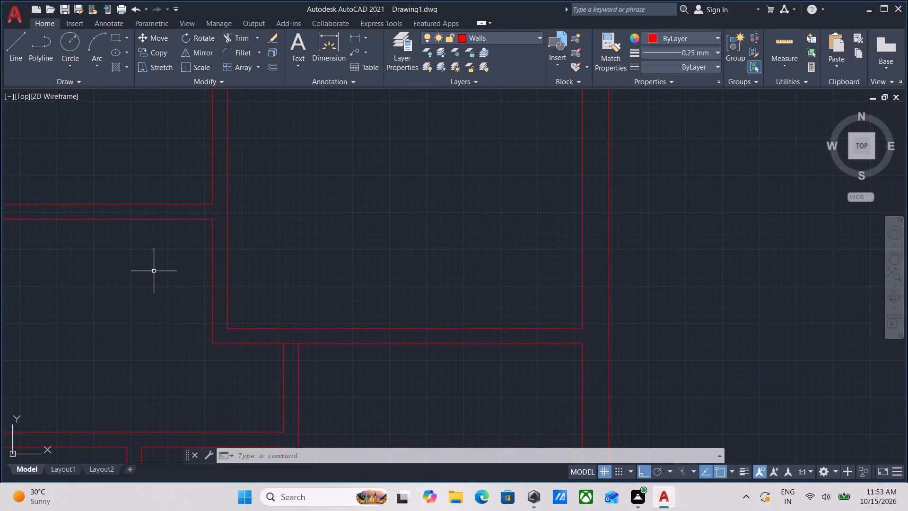
key(l)
key(Return)
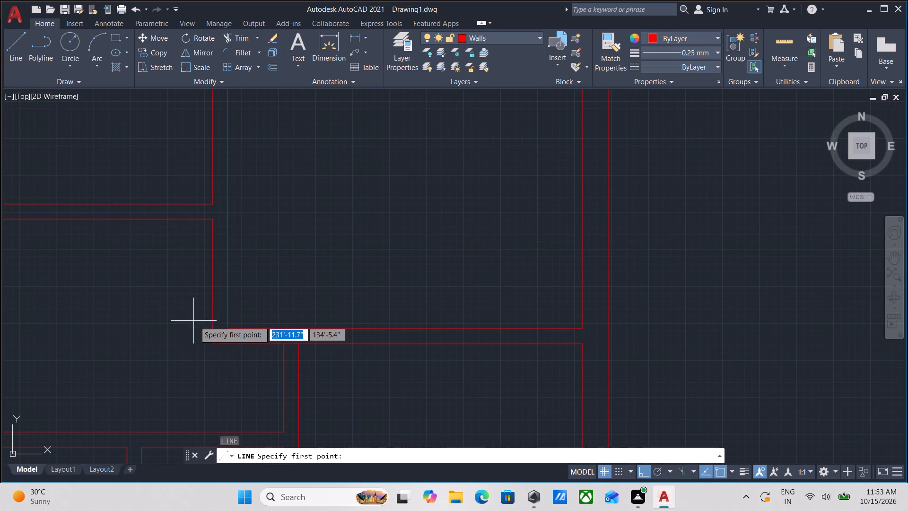
scroll(200, 327, up, 3)
click(311, 332)
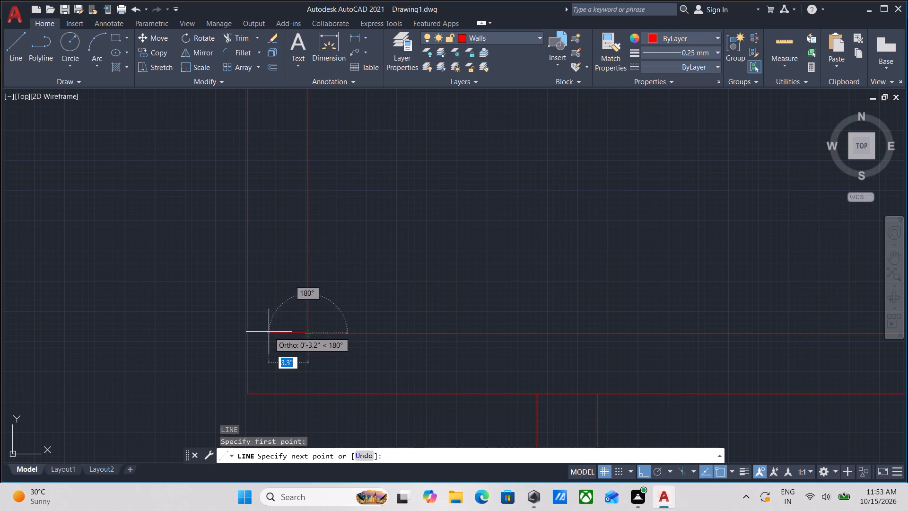
click(245, 335)
scroll(245, 335, up, 3)
key(Escape)
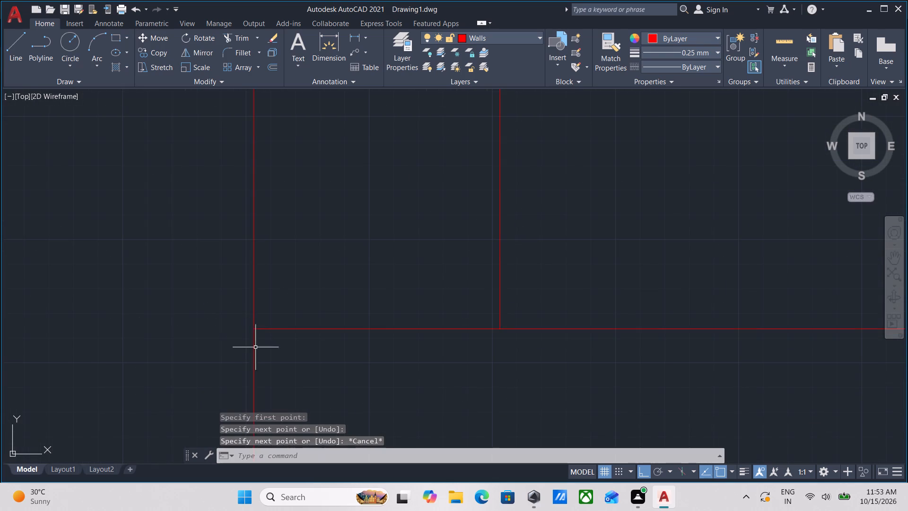
middle_drag(277, 350, 300, 351)
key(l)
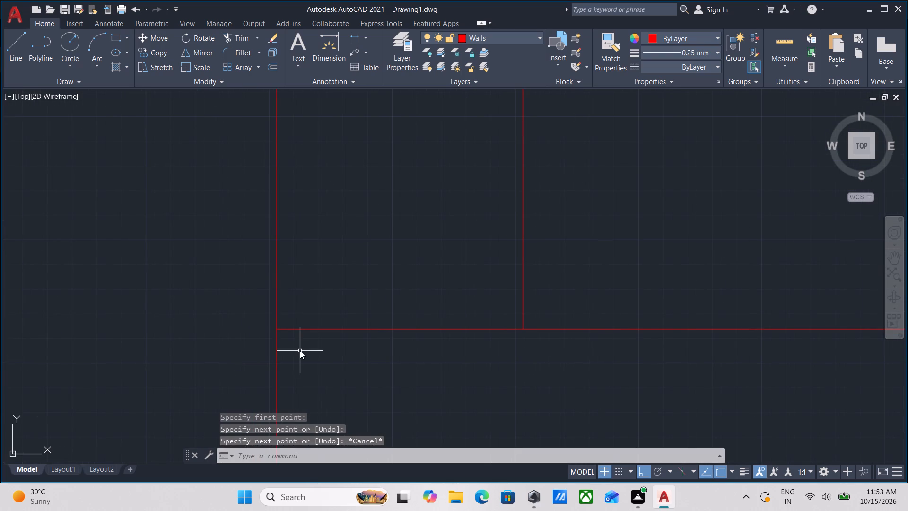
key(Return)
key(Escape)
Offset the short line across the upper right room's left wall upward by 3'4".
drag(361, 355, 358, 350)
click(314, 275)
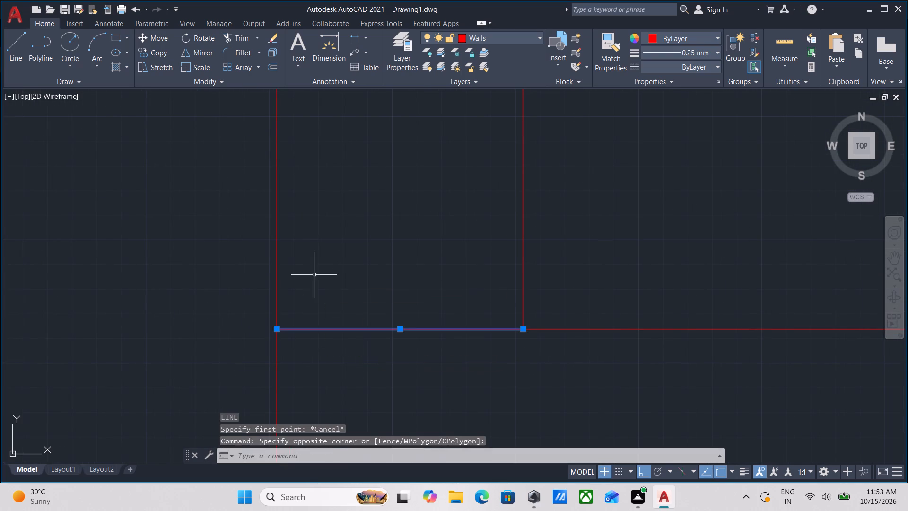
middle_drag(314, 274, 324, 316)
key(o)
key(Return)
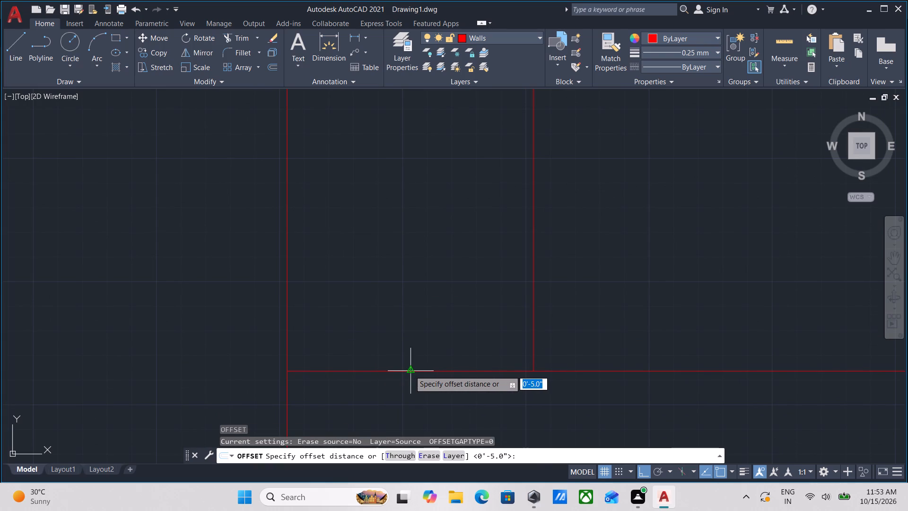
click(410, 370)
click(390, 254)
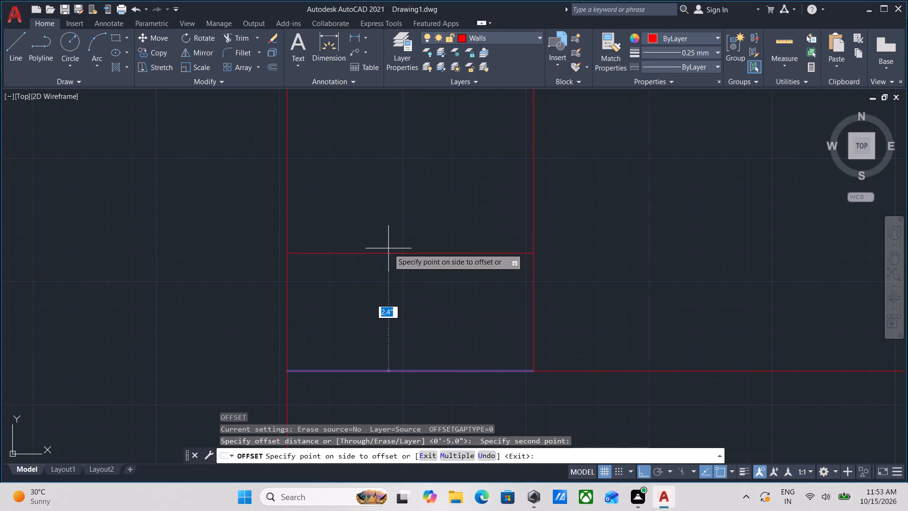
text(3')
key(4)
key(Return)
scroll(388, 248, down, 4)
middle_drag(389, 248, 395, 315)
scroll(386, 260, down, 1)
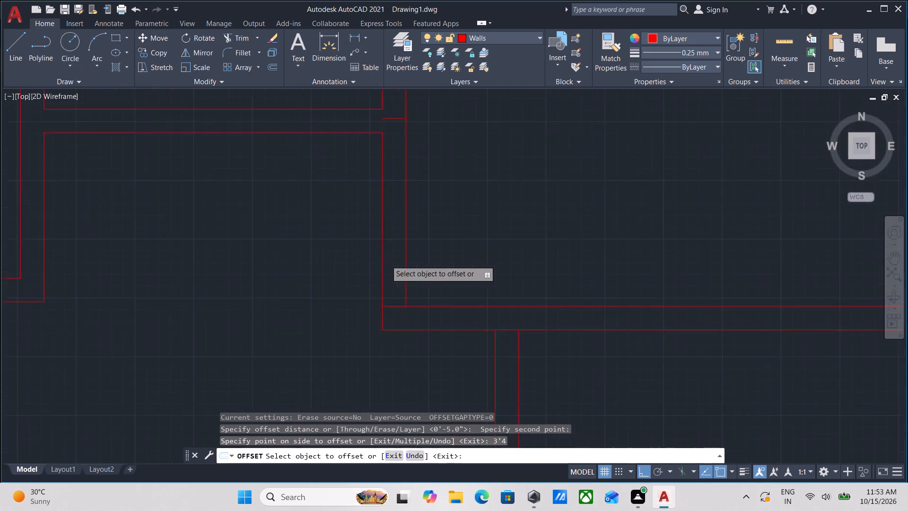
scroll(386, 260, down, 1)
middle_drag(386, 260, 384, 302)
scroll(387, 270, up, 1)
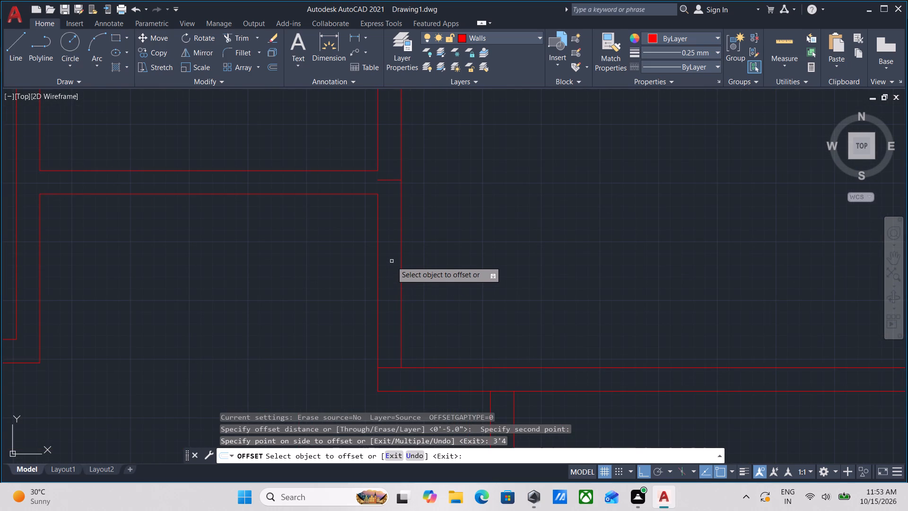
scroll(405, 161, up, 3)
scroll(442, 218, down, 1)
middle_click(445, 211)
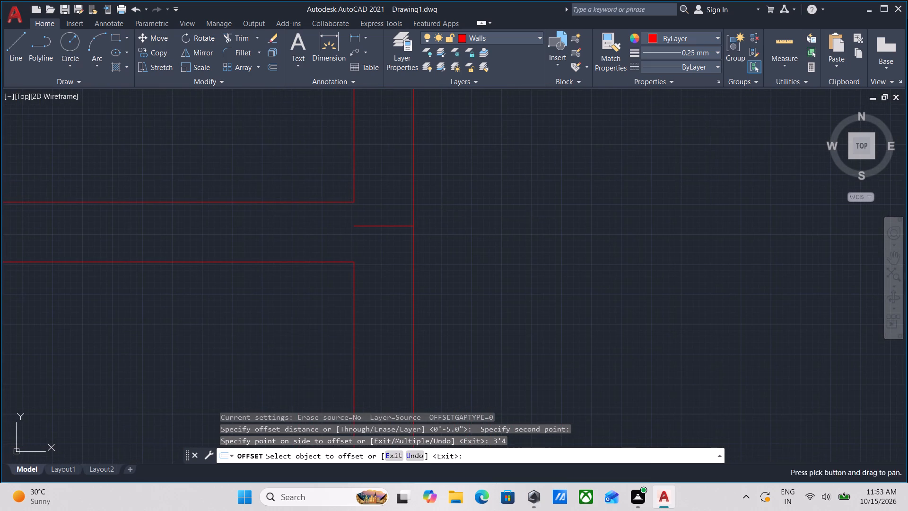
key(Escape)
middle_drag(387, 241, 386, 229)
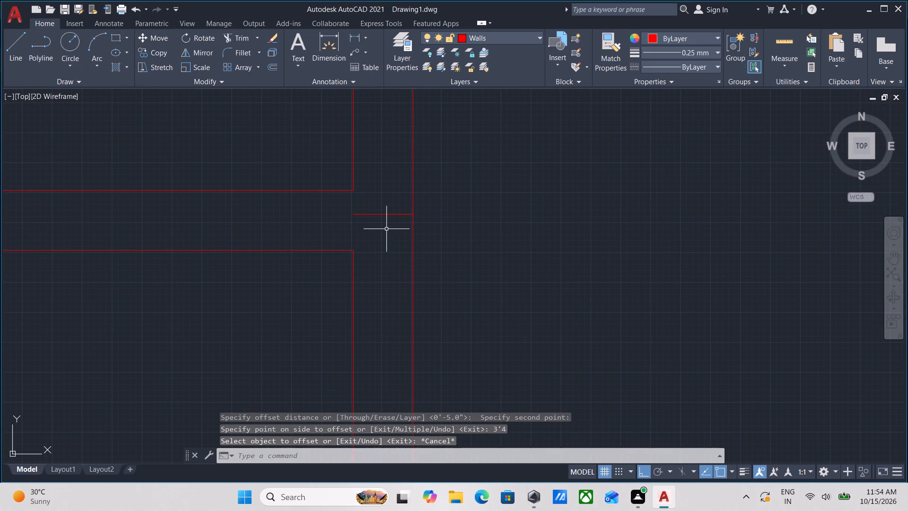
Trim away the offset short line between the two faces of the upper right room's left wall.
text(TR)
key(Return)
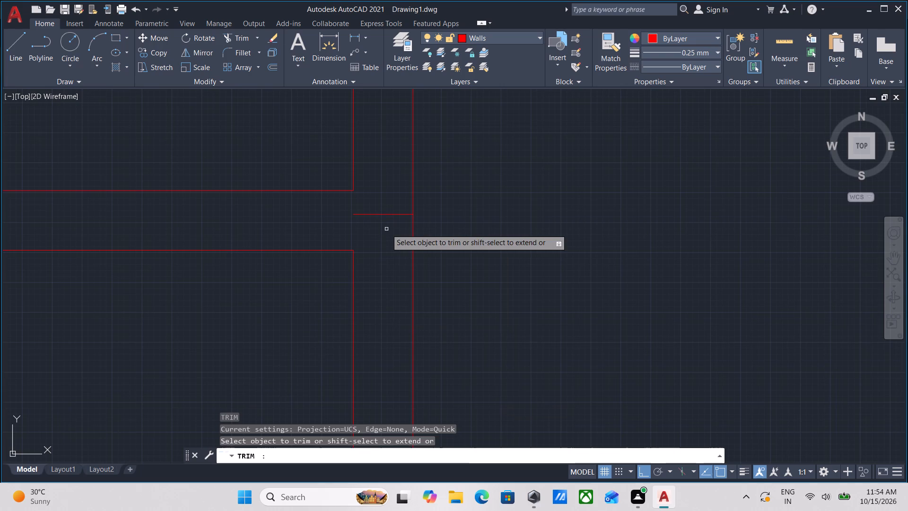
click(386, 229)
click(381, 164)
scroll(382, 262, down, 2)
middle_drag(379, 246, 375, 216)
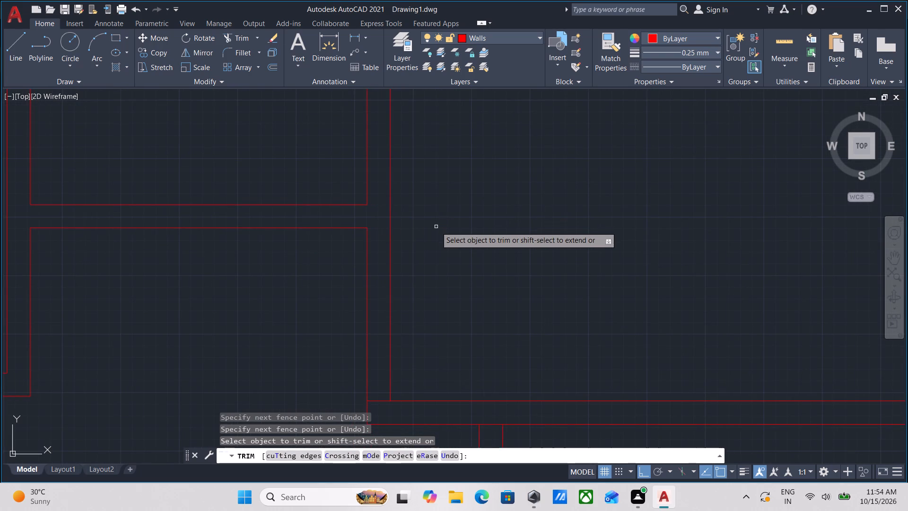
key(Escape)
Draw a 5" line across the upper right room's left wall, continuing the lower face of the adjacent small room's bottom wall.
middle_drag(422, 248, 421, 234)
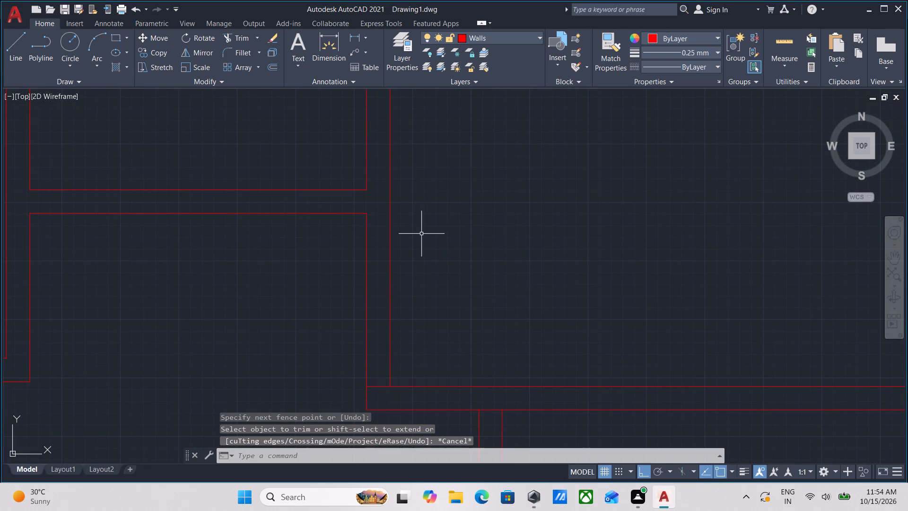
scroll(421, 234, down, 2)
middle_drag(468, 243, 467, 233)
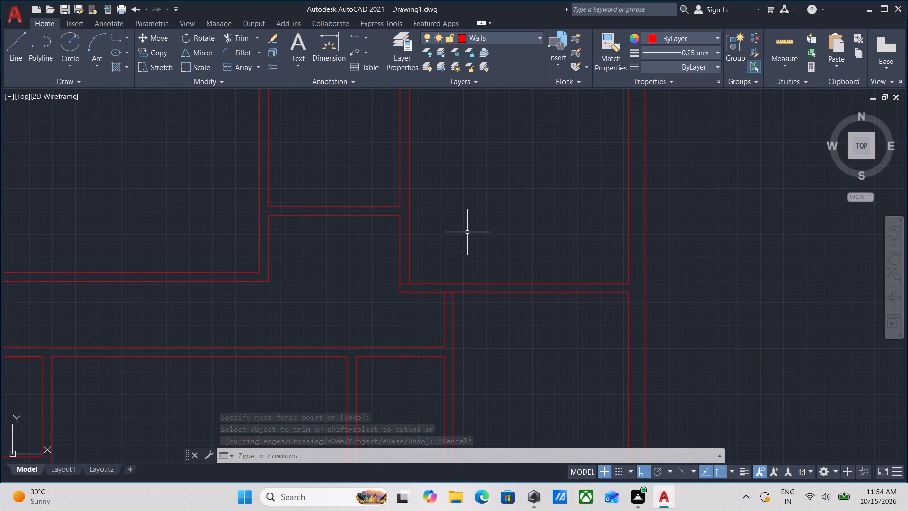
scroll(459, 291, up, 2)
scroll(414, 240, down, 2)
middle_drag(414, 239, 416, 272)
scroll(378, 234, up, 2)
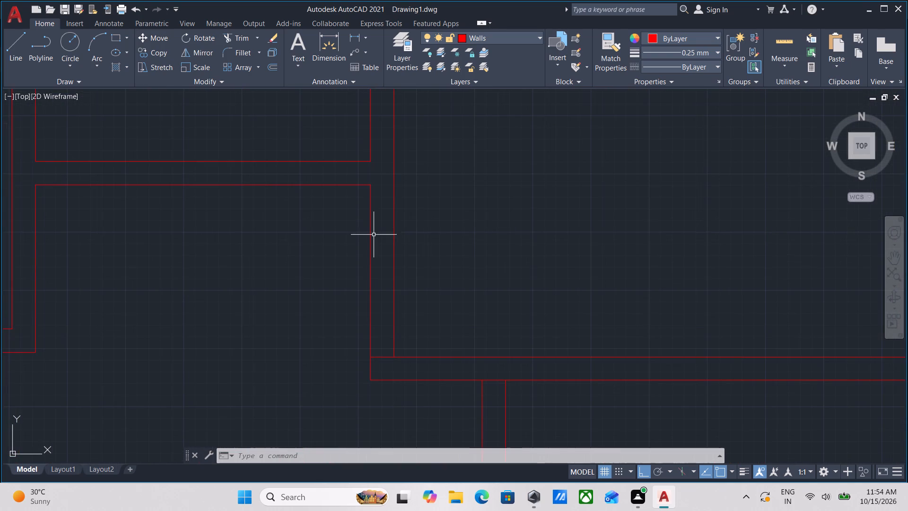
key(l)
key(Return)
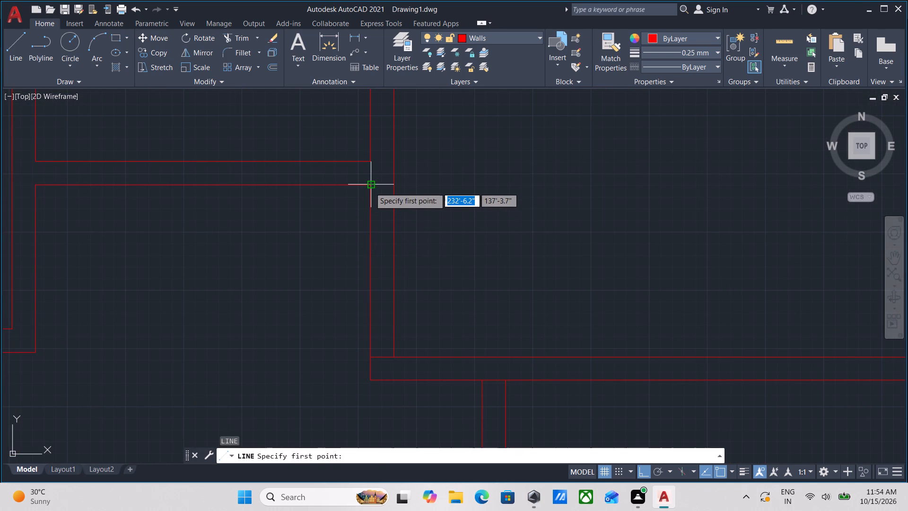
click(370, 187)
scroll(389, 186, up, 2)
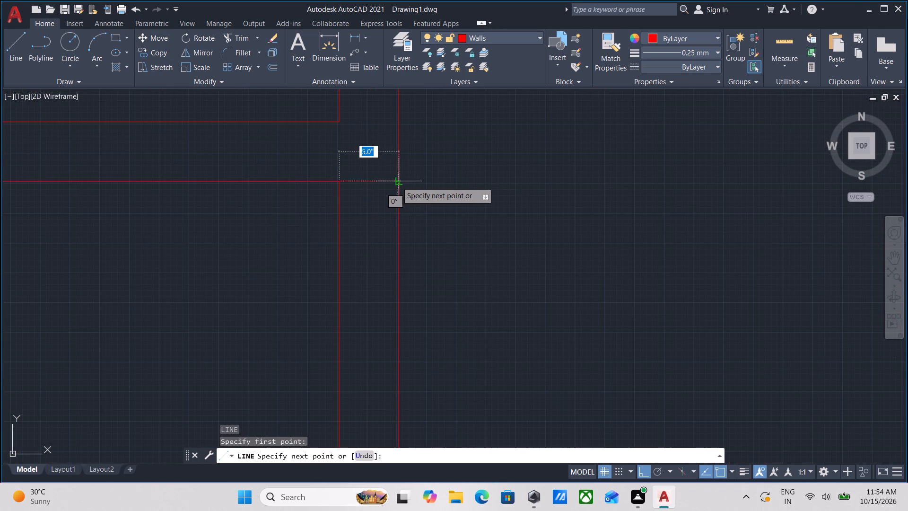
click(397, 182)
key(Escape)
Trim both faces of the upper right room's left wall between the two short closing lines to open the wall.
scroll(397, 182, down, 3)
middle_drag(415, 254, 412, 240)
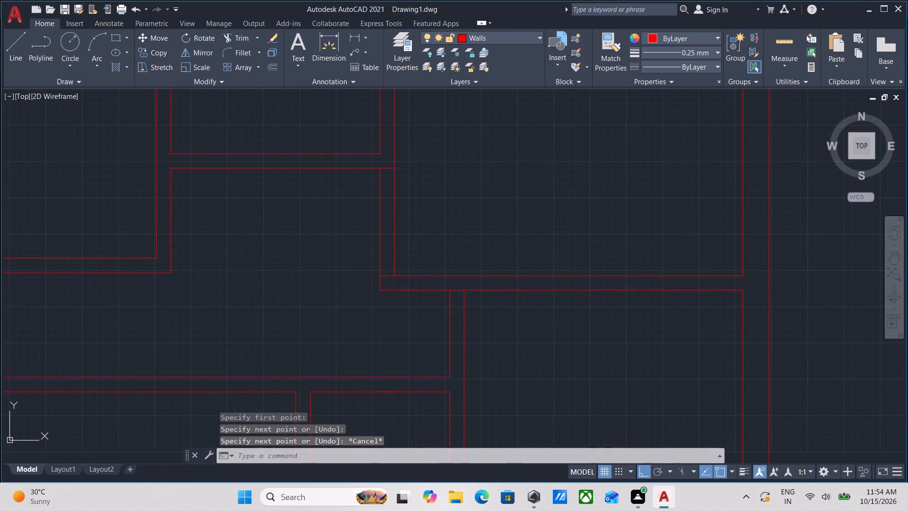
text(TR)
key(Return)
click(414, 229)
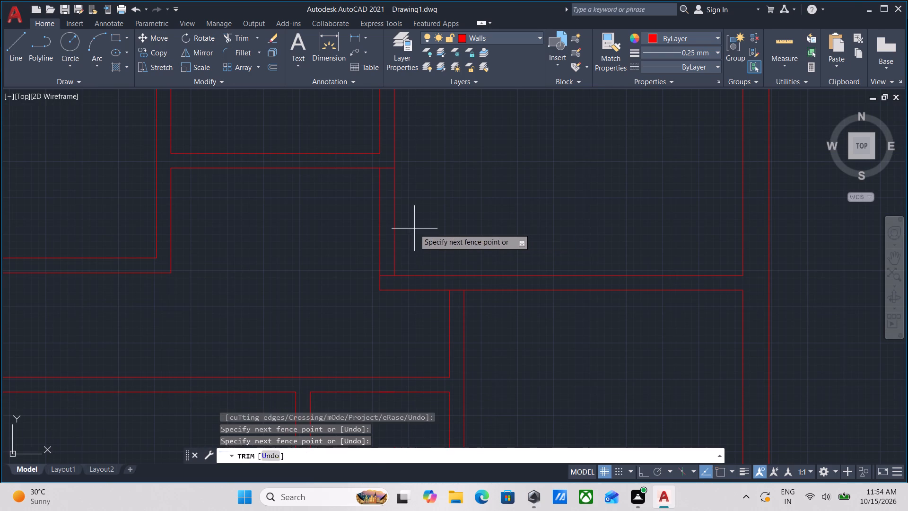
click(295, 228)
middle_drag(429, 218, 416, 170)
scroll(502, 320, up, 2)
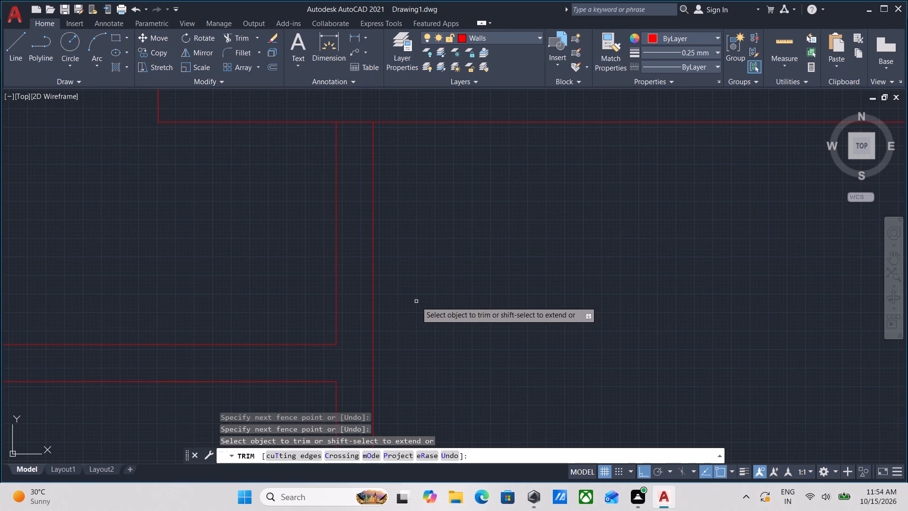
key(Escape)
Extend the corridor lower wall's upper face to the far face of the lower right room's left partition.
scroll(387, 337, up, 2)
scroll(361, 341, down, 1)
middle_drag(361, 336, 377, 316)
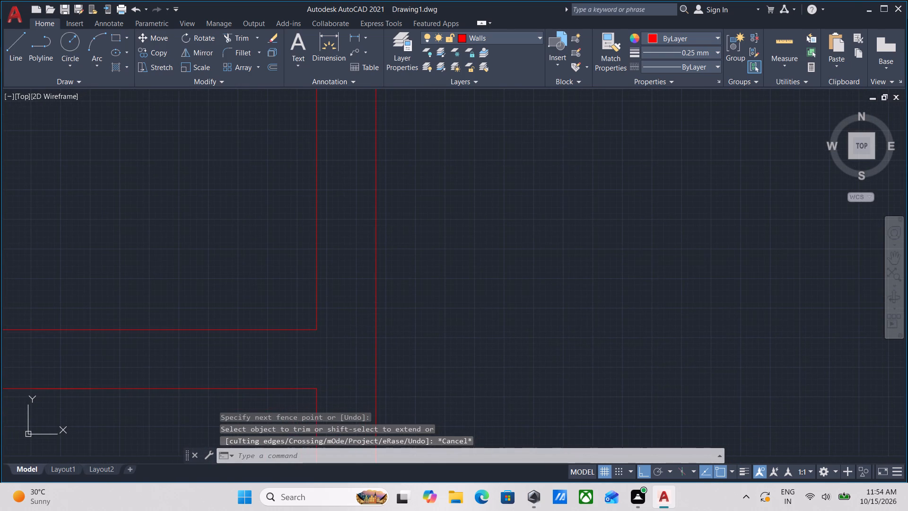
scroll(332, 316, up, 1)
scroll(307, 291, down, 1)
middle_drag(266, 288, 274, 309)
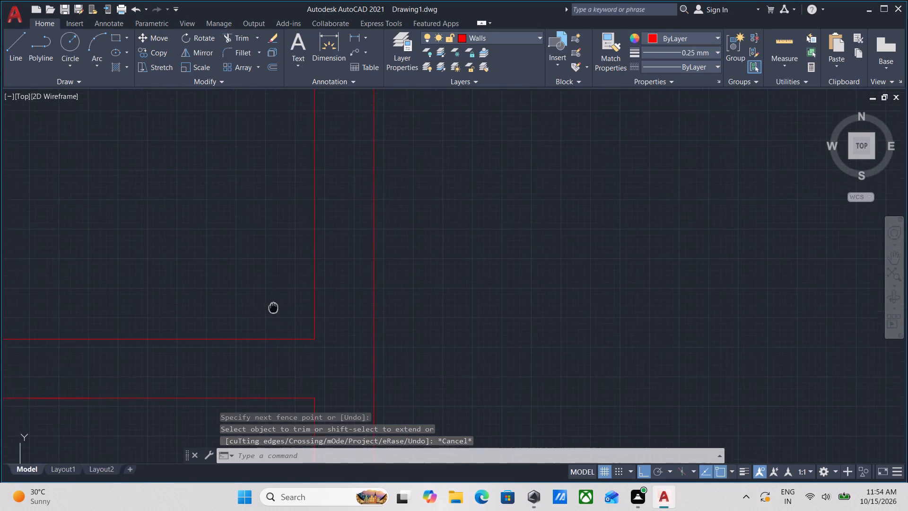
middle_drag(274, 309, 274, 312)
text(EX)
key(Return)
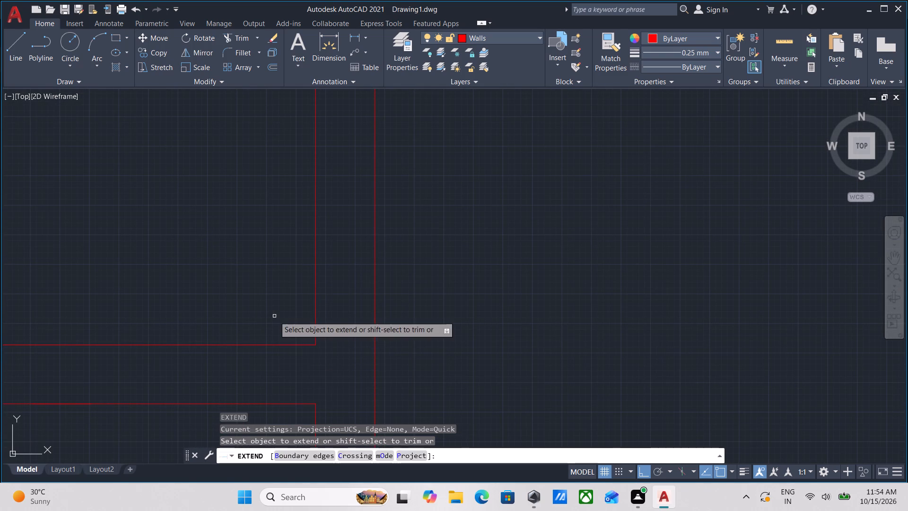
click(288, 346)
key(Escape)
Trim both faces of the lower right room's left partition between the corridor wall and the horizontal wall above it.
scroll(396, 304, down, 2)
middle_drag(396, 304, 370, 327)
text(TR)
key(Return)
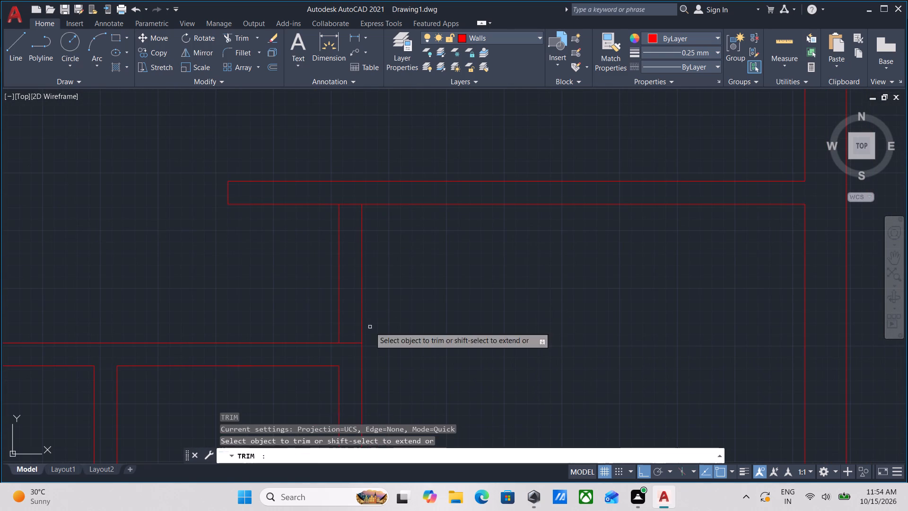
click(384, 289)
click(253, 287)
scroll(360, 269, down, 3)
middle_drag(371, 274, 418, 286)
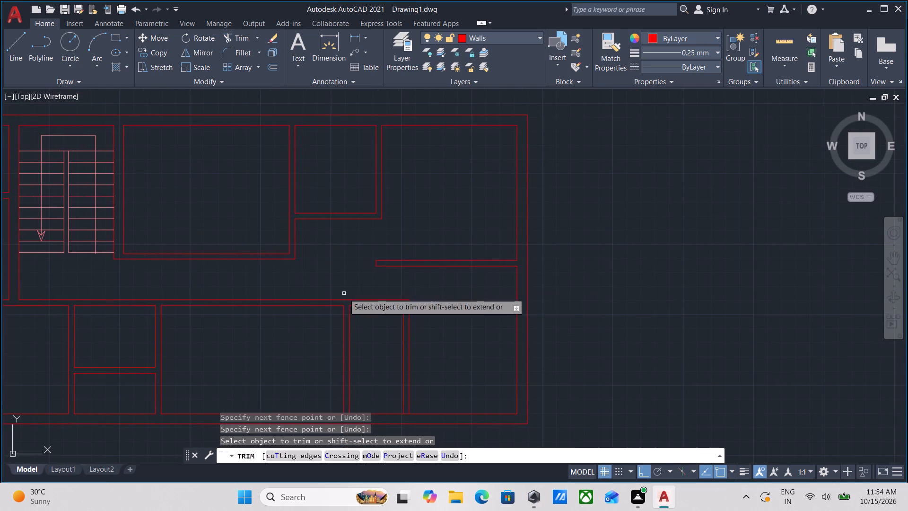
middle_drag(331, 285, 465, 282)
middle_drag(379, 288, 458, 280)
middle_drag(405, 276, 434, 274)
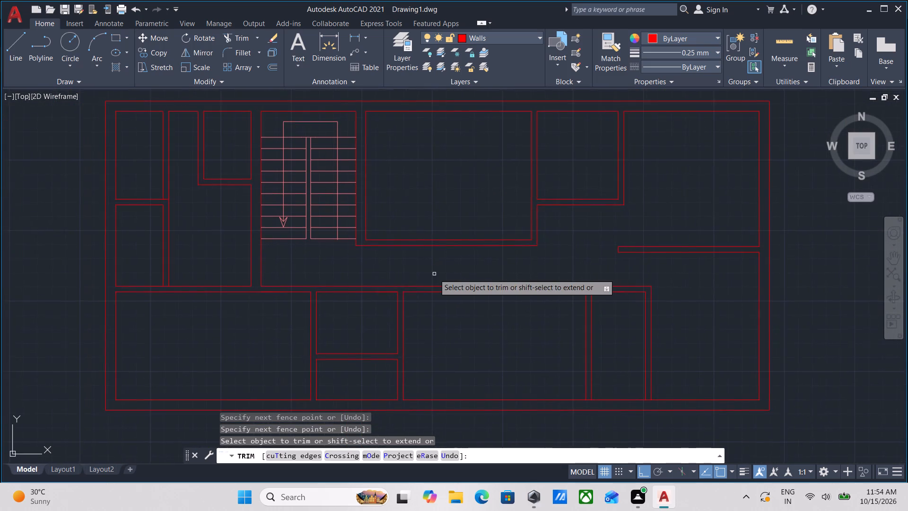
middle_drag(201, 231, 243, 276)
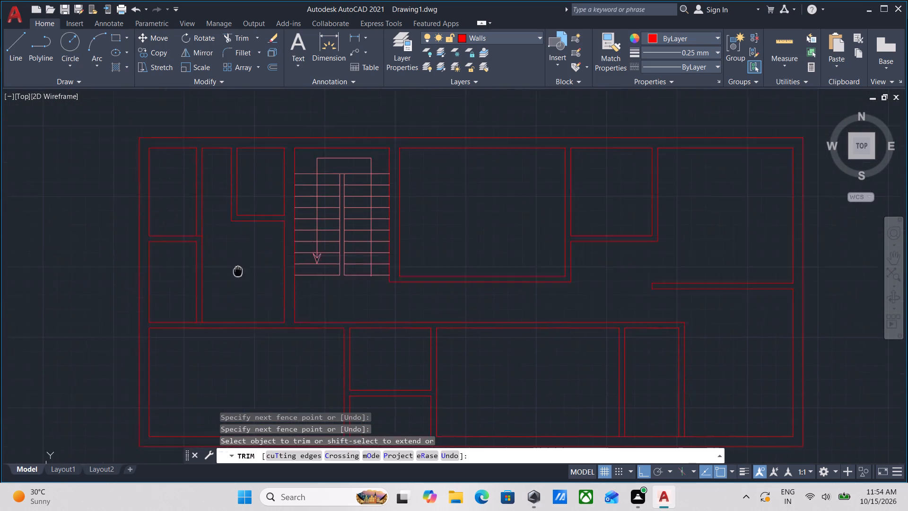
middle_drag(243, 276, 258, 298)
middle_drag(262, 301, 282, 323)
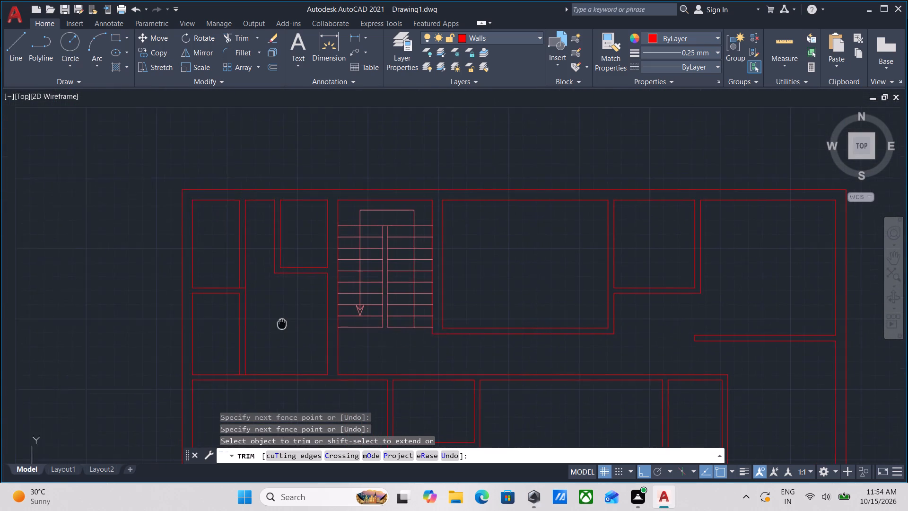
scroll(282, 323, down, 1)
scroll(260, 311, up, 1)
key(Escape)
Offset the short closing line across the upper left room's right partition 2' upward.
scroll(254, 304, up, 2)
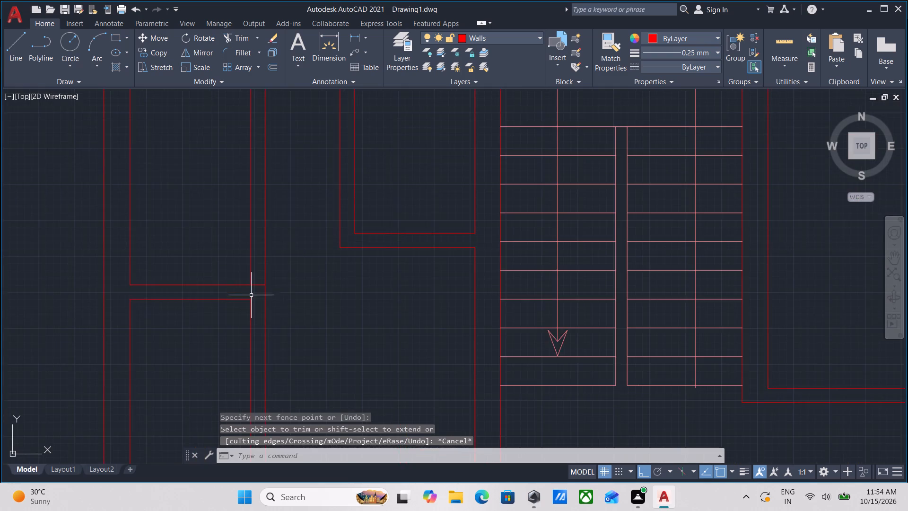
scroll(254, 289, up, 2)
click(256, 285)
click(251, 266)
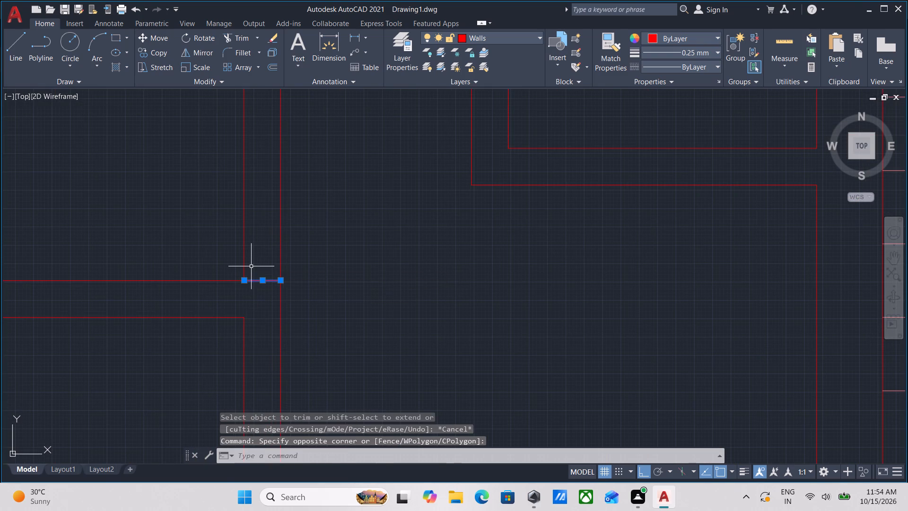
key(o)
key(Return)
click(264, 284)
click(253, 177)
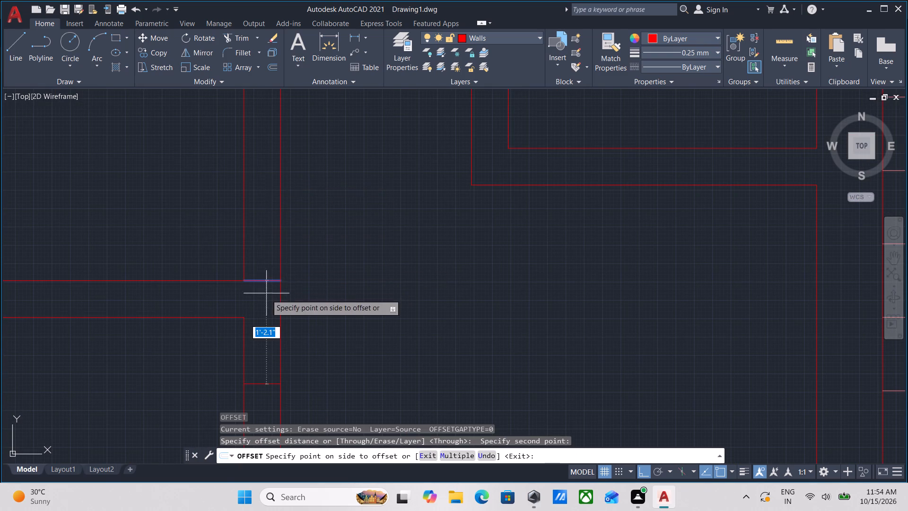
text(2')
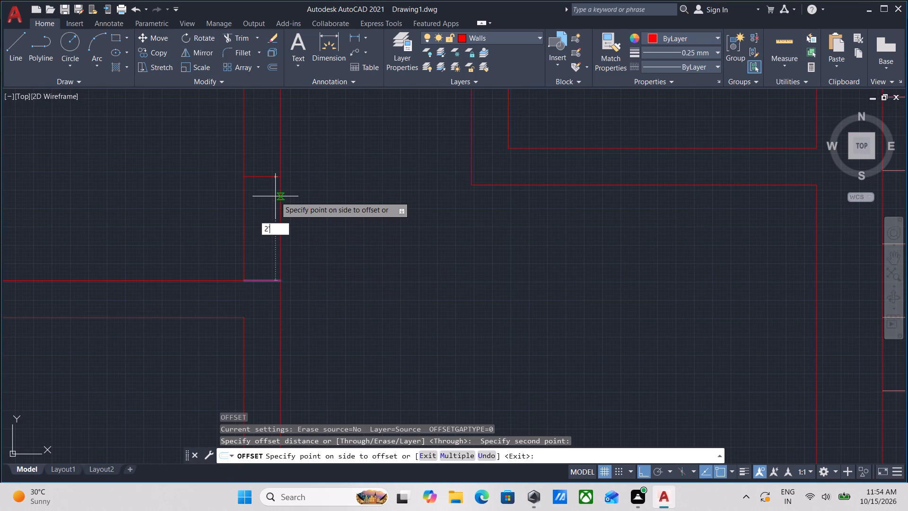
key(Return)
Trim both faces of the upper left room's right partition between the two short lines to open a doorway.
scroll(296, 192, down, 2)
middle_drag(297, 194, 290, 263)
key(Escape)
text(TR)
key(Return)
click(302, 259)
click(228, 257)
key(Escape)
scroll(263, 247, down, 2)
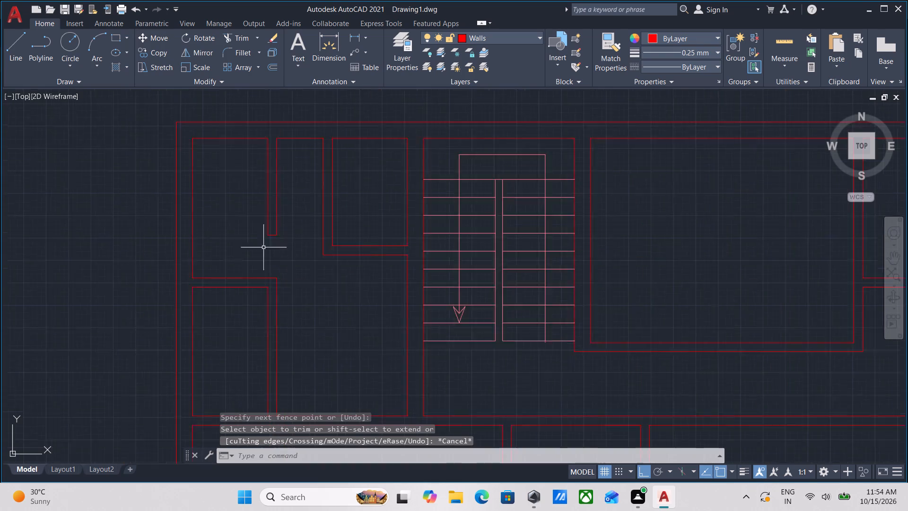
scroll(264, 247, down, 1)
middle_drag(264, 247, 271, 221)
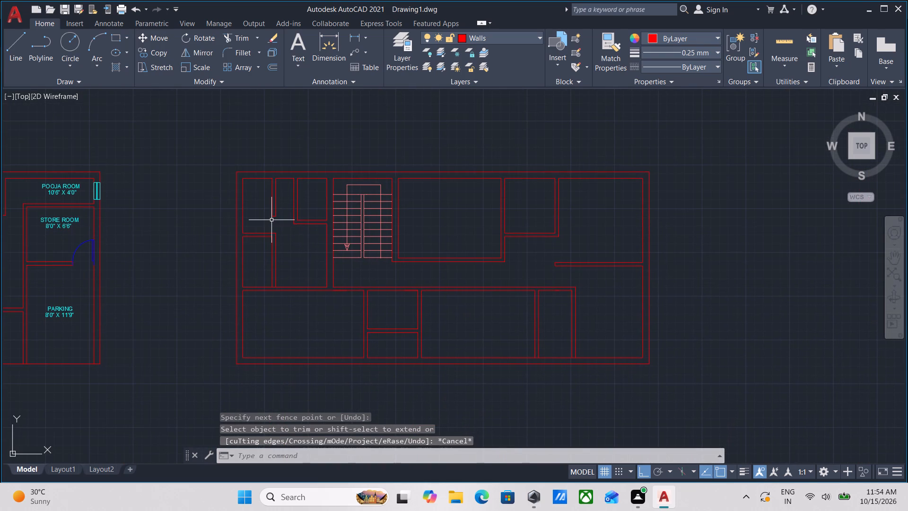
Draw a line about 5" long across the corridor wall, continuing the right face of the small left room's partition down to the wall's lower face.
scroll(299, 277, up, 2)
scroll(285, 273, down, 1)
middle_drag(284, 273, 290, 261)
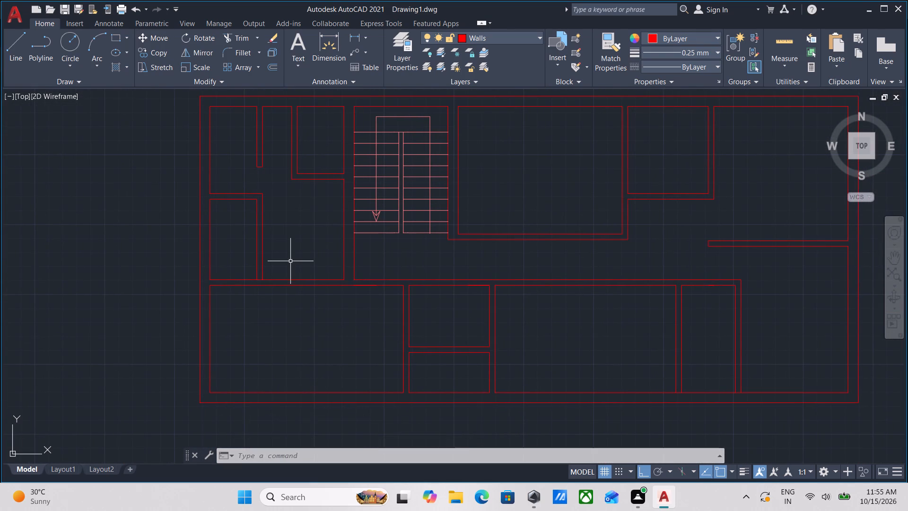
scroll(271, 332, up, 1)
middle_drag(250, 276, 255, 304)
scroll(256, 288, up, 2)
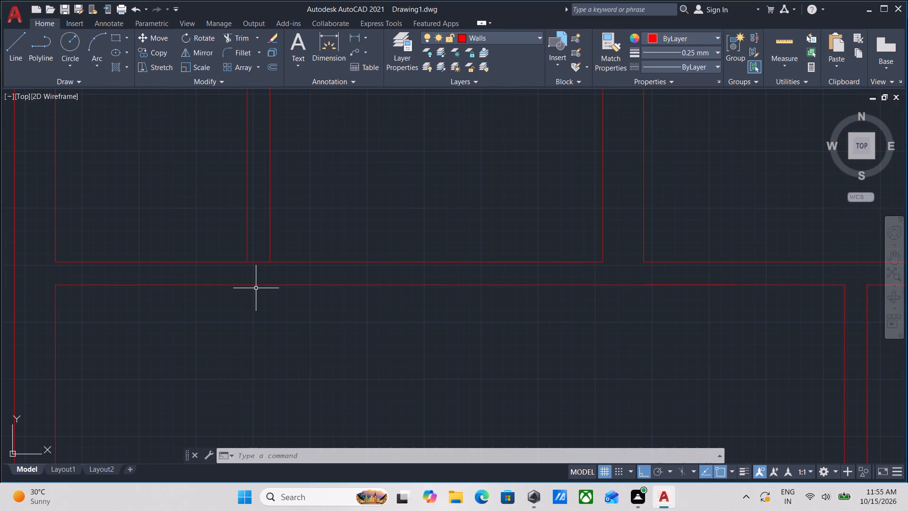
key(l)
key(Return)
scroll(266, 264, up, 3)
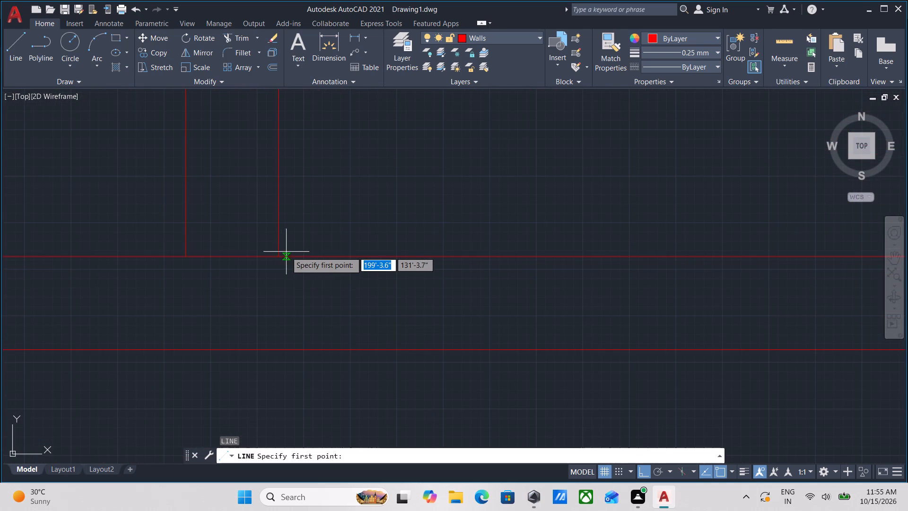
click(281, 257)
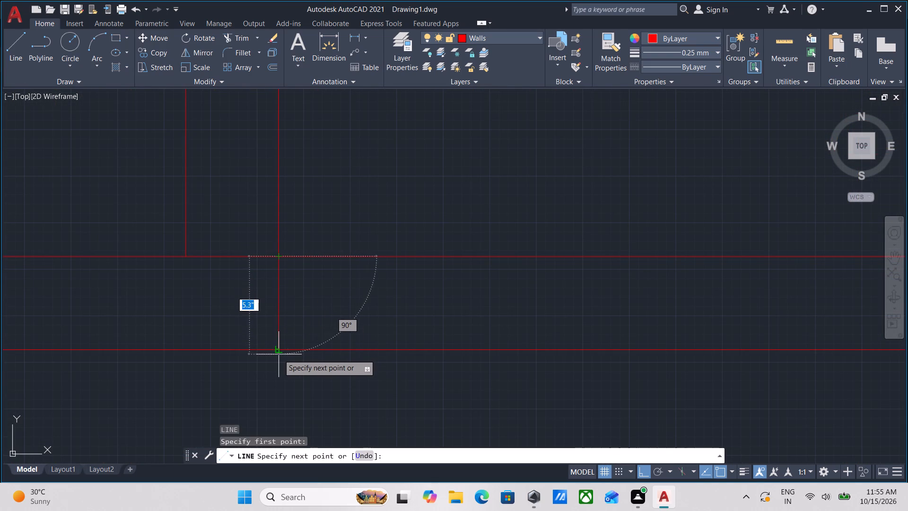
click(279, 352)
key(Escape)
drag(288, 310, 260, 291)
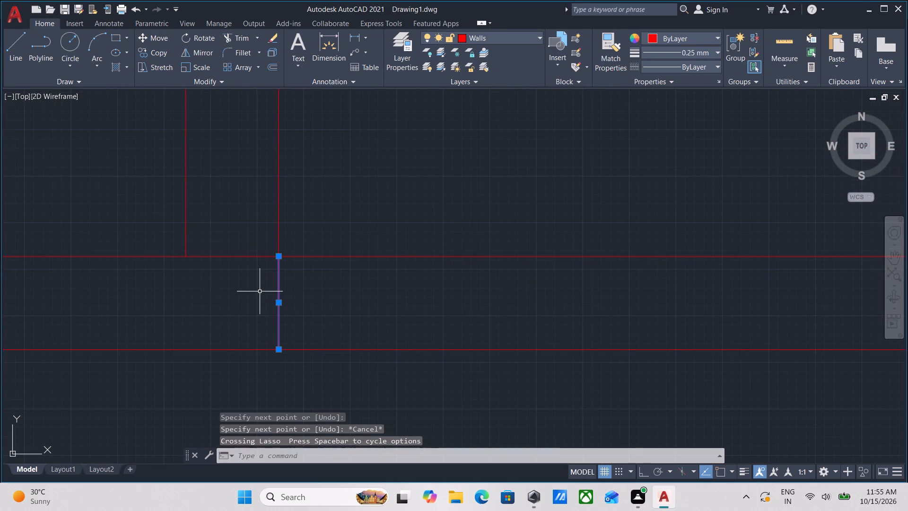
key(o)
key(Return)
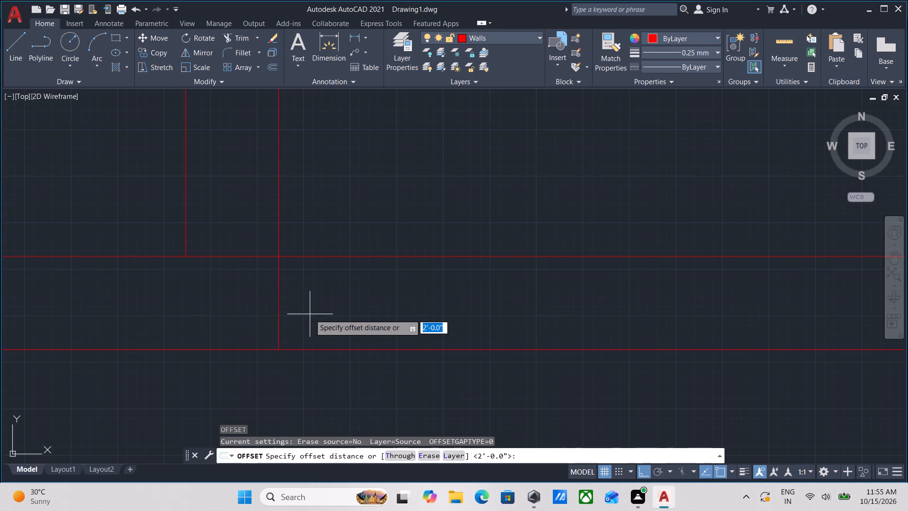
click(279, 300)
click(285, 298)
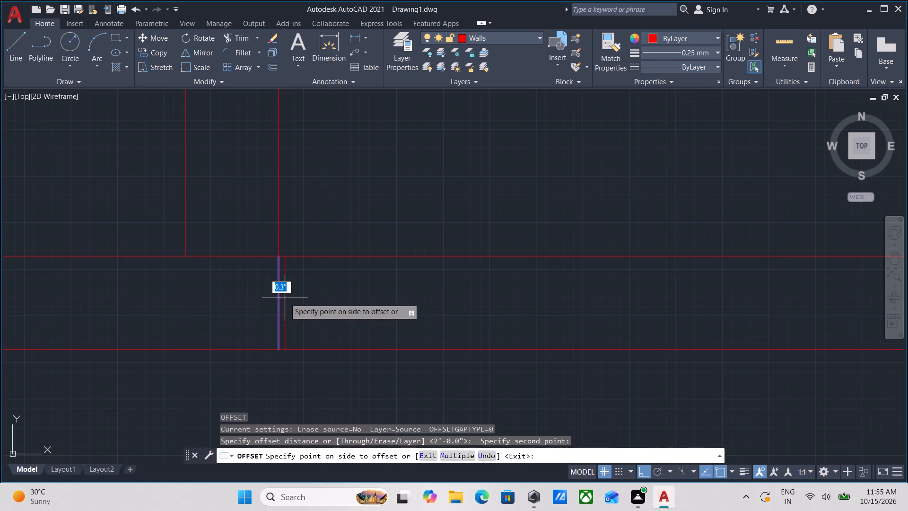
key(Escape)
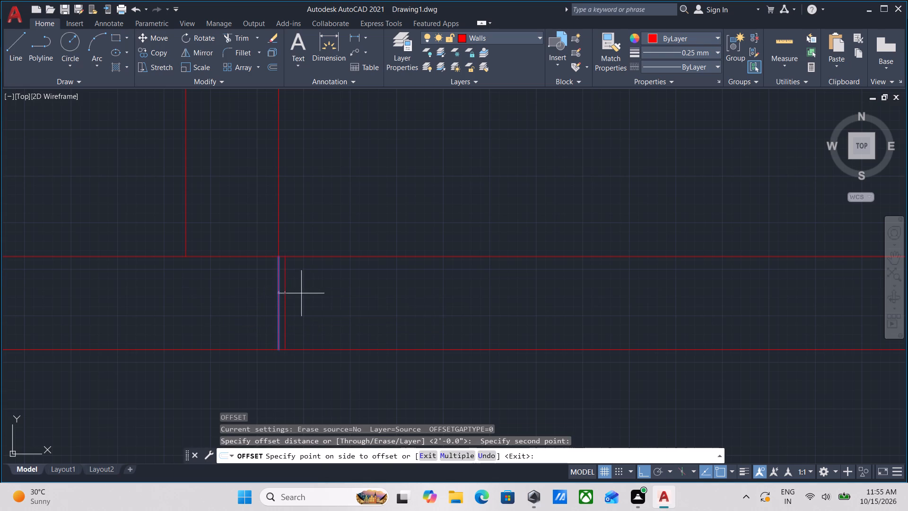
Offset the new short line across the corridor wall 2' to the right.
drag(301, 304, 263, 288)
click(227, 271)
key(o)
key(Return)
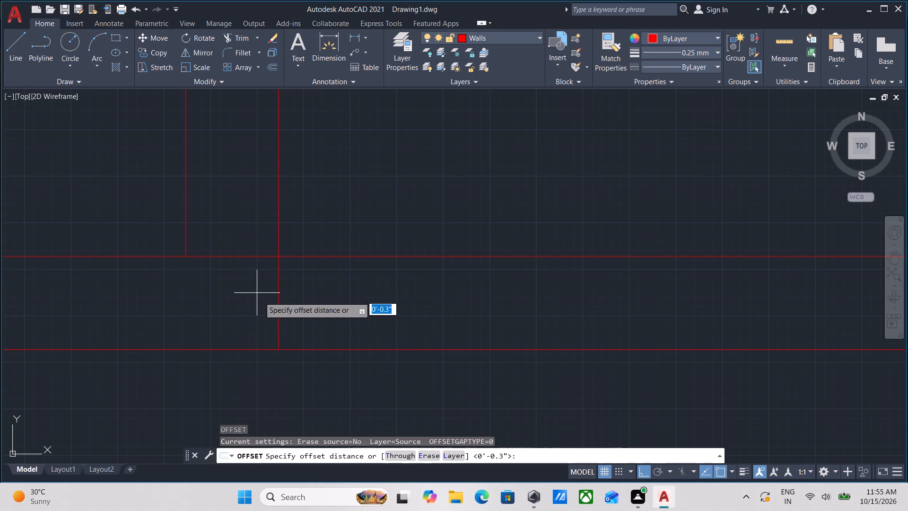
click(277, 302)
click(381, 300)
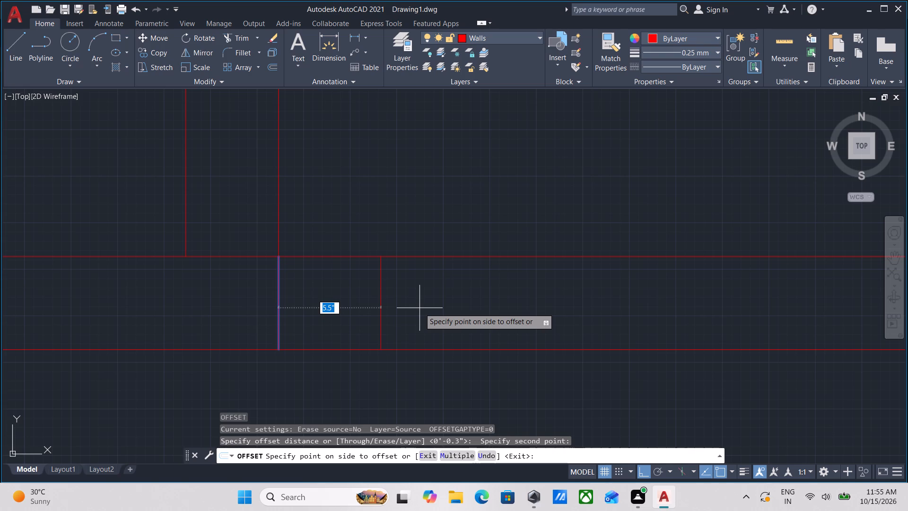
text(2')
key(Return)
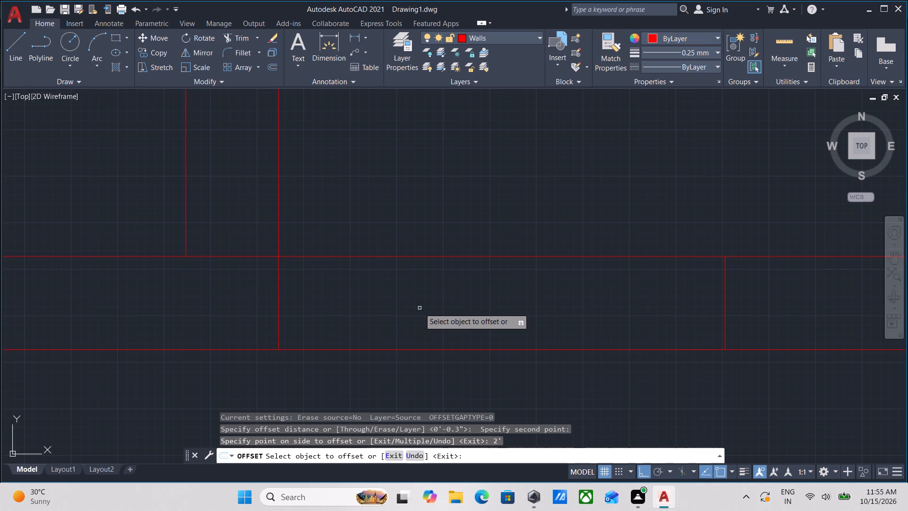
Trim both faces of the corridor wall between the two short lines to open the wall into the lower left room.
scroll(566, 370, down, 3)
middle_drag(564, 369, 494, 372)
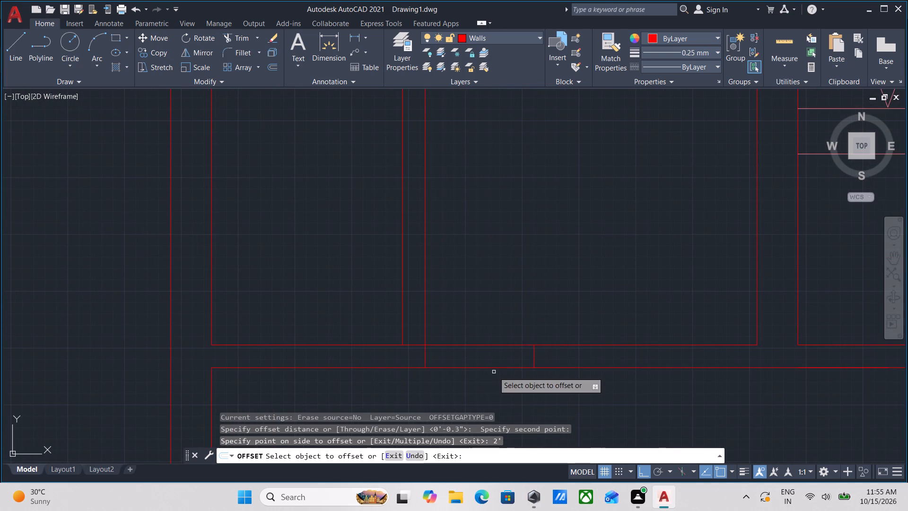
key(Escape)
text(TR)
key(Return)
drag(487, 387, 486, 380)
click(473, 252)
Trim the corridor wall's upper face between the two faces of the small left room's partition to clean the junction.
scroll(397, 350, up, 2)
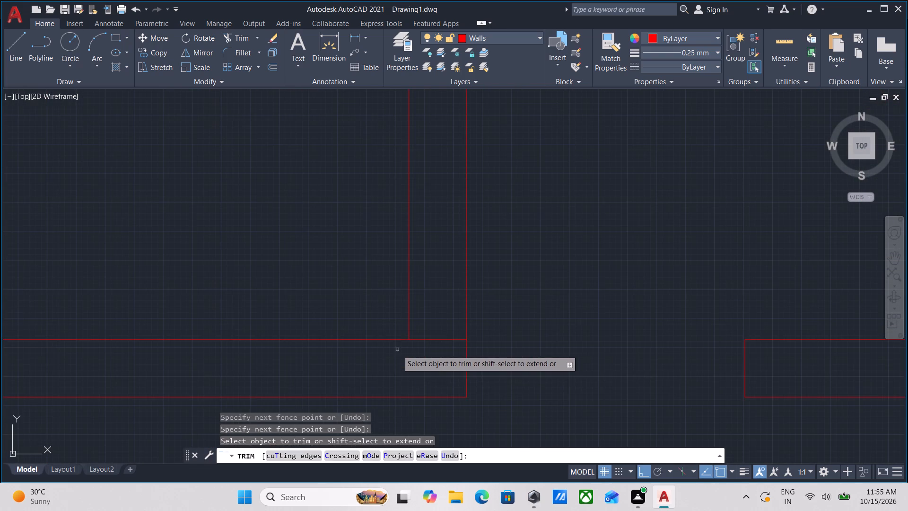
click(430, 365)
click(441, 300)
scroll(442, 299, down, 5)
middle_drag(529, 278, 461, 324)
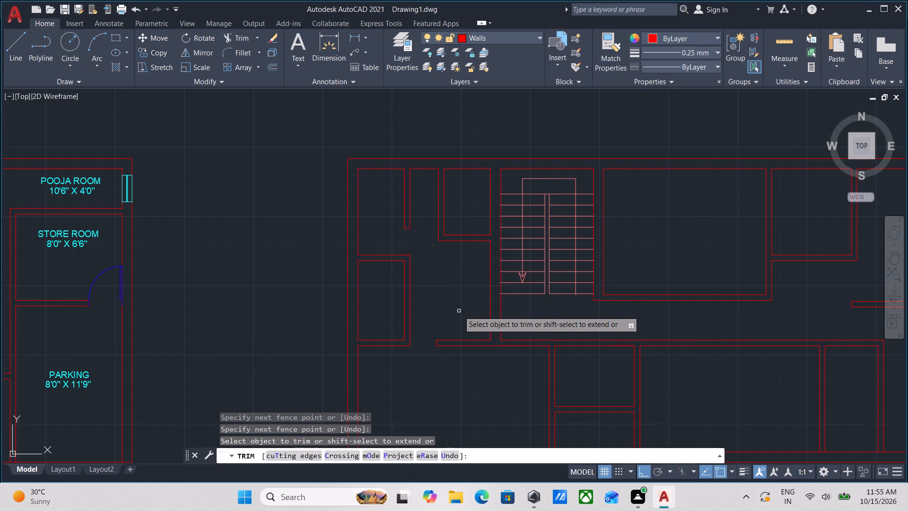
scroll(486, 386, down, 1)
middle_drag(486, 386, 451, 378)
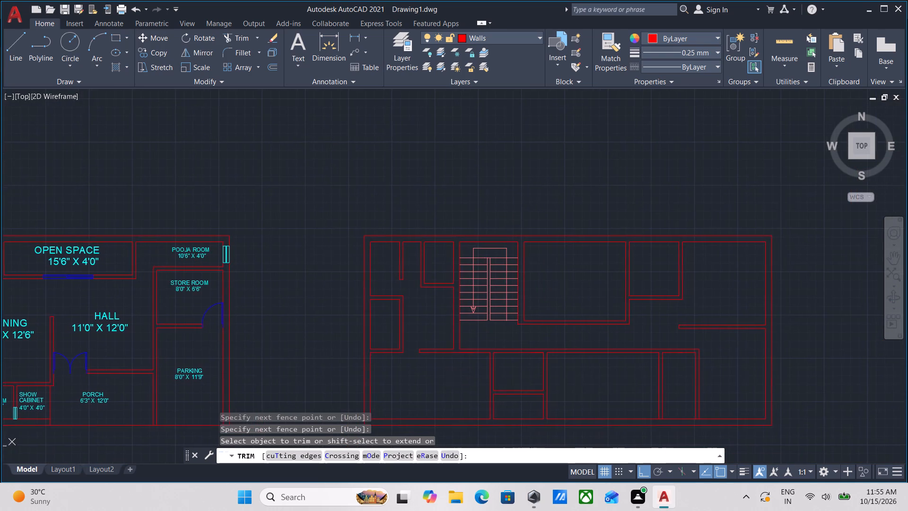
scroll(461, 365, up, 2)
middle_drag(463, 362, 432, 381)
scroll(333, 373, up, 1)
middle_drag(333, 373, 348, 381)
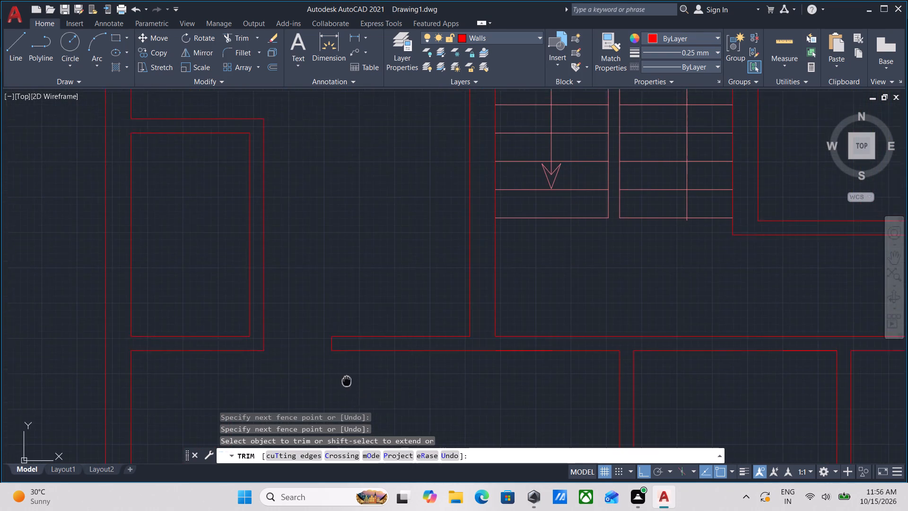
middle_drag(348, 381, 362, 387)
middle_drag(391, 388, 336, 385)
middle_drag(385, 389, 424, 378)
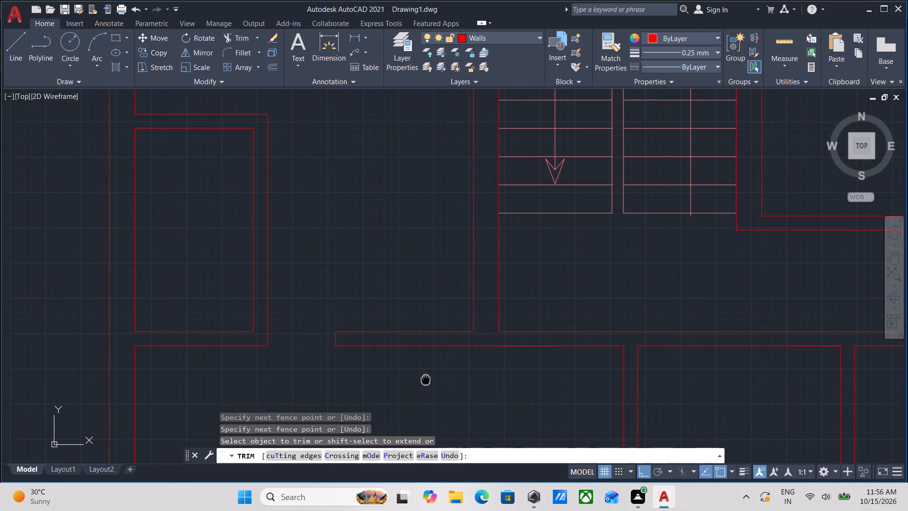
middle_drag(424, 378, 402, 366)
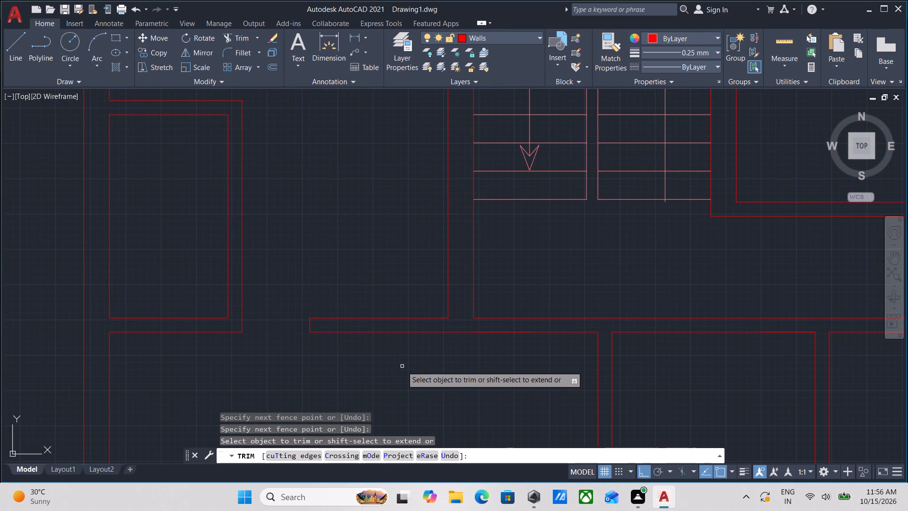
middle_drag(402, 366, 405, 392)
Draw a line about 5" long across the corridor wall, continuing the right face of the staircase's left wall down to the lower face.
key(Escape)
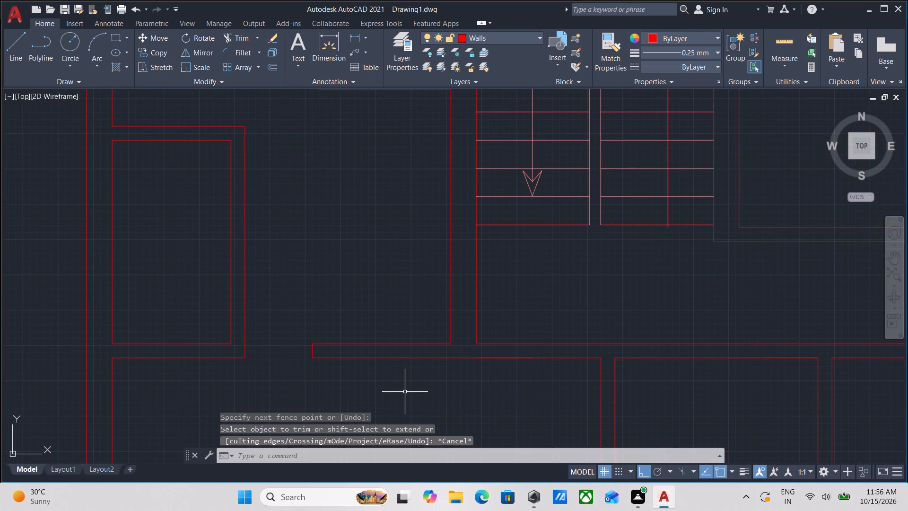
key(l)
key(Return)
scroll(470, 345, up, 3)
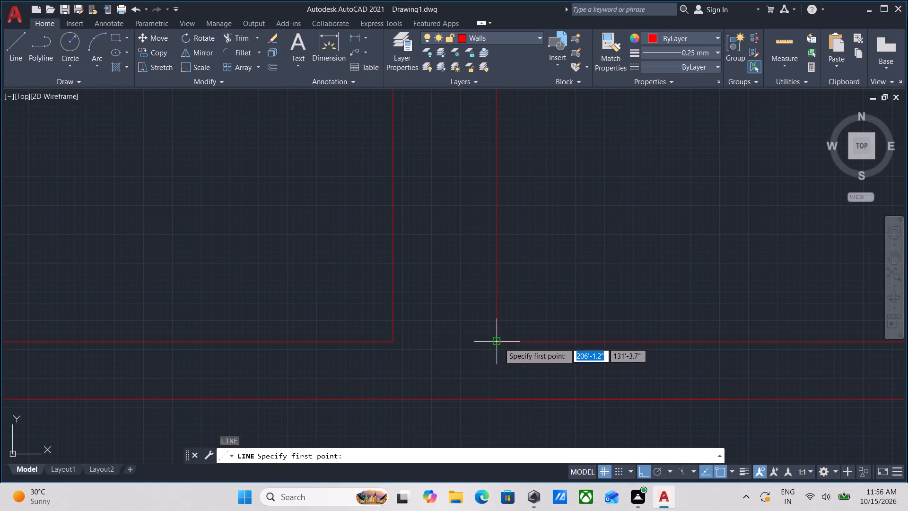
click(499, 343)
click(498, 398)
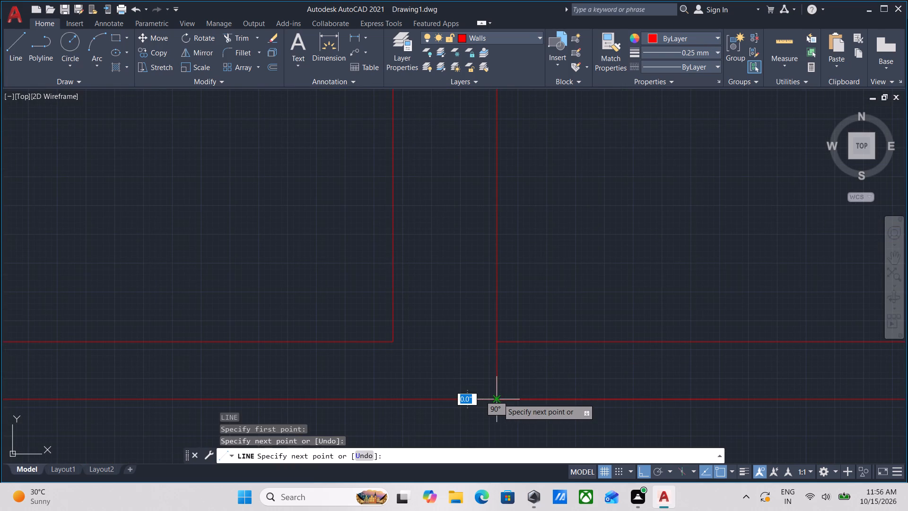
key(Escape)
Offset the short line below the staircase's left wall 3' to the right.
drag(515, 368, 510, 368)
click(475, 369)
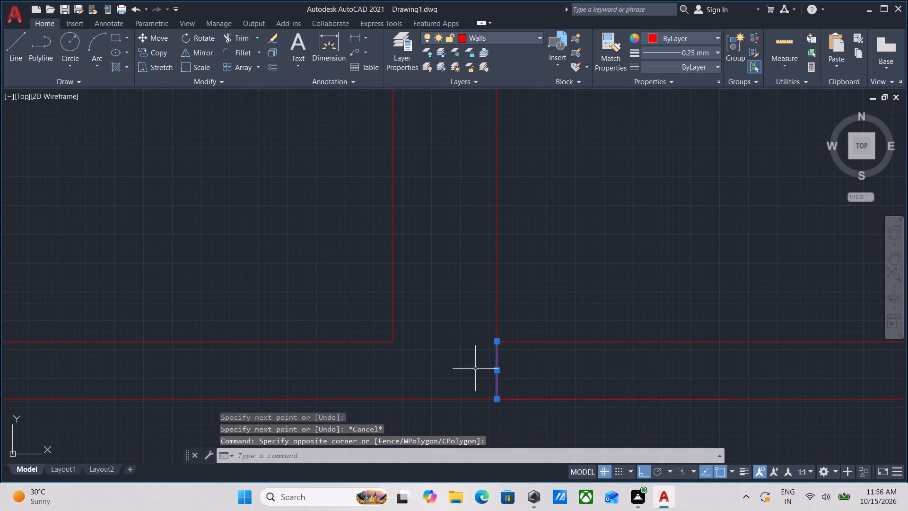
key(o)
key(Return)
click(494, 368)
click(587, 361)
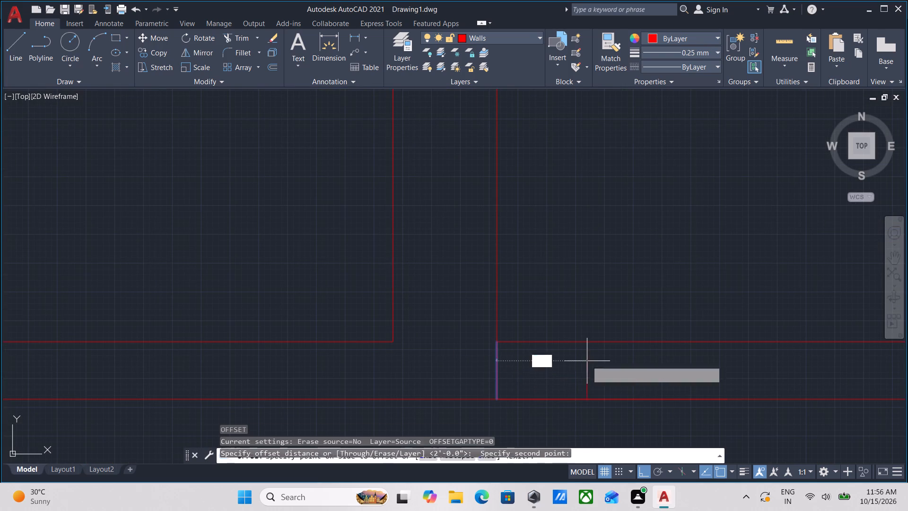
middle_drag(515, 370, 303, 346)
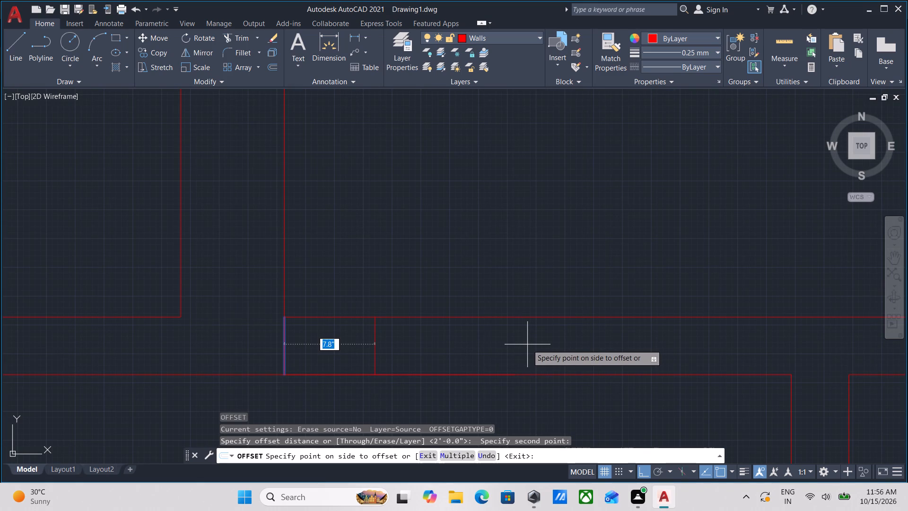
text(3')
key(Return)
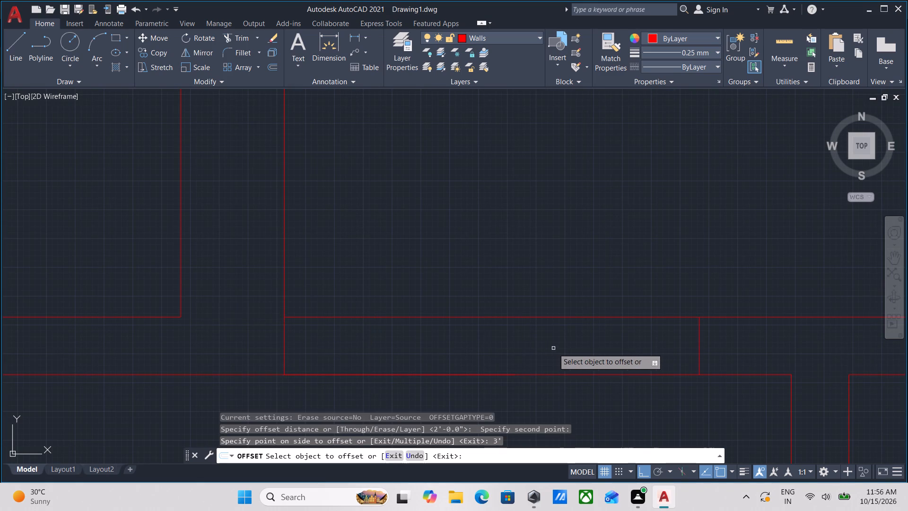
Trim both faces of the corridor wall between the two short lines below the staircase to open a 3' doorway.
scroll(554, 348, down, 3)
scroll(532, 375, up, 2)
key(Escape)
text(TR)
key(Return)
click(526, 368)
click(524, 231)
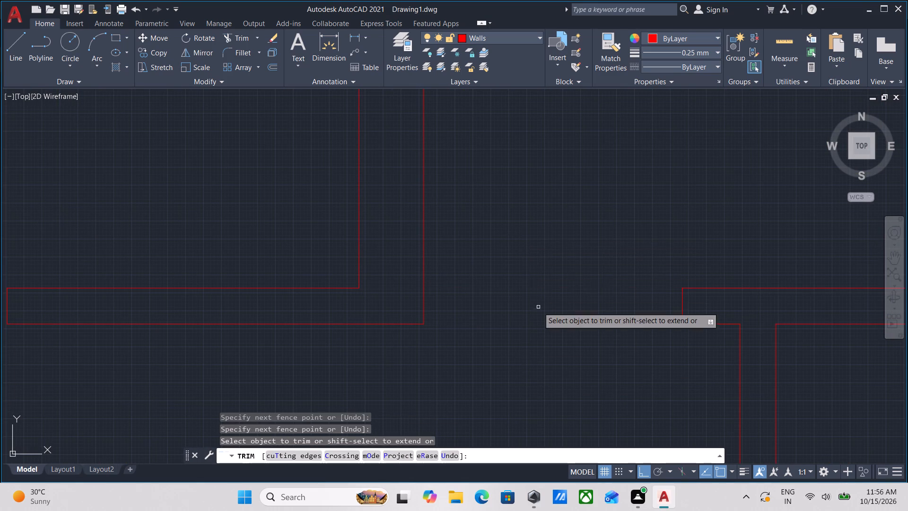
Examine the wall openings around the staircase and the lower left room.
scroll(538, 309, down, 1)
middle_drag(537, 309, 527, 291)
scroll(529, 291, down, 1)
middle_drag(529, 291, 505, 359)
scroll(505, 360, down, 2)
middle_drag(505, 360, 502, 331)
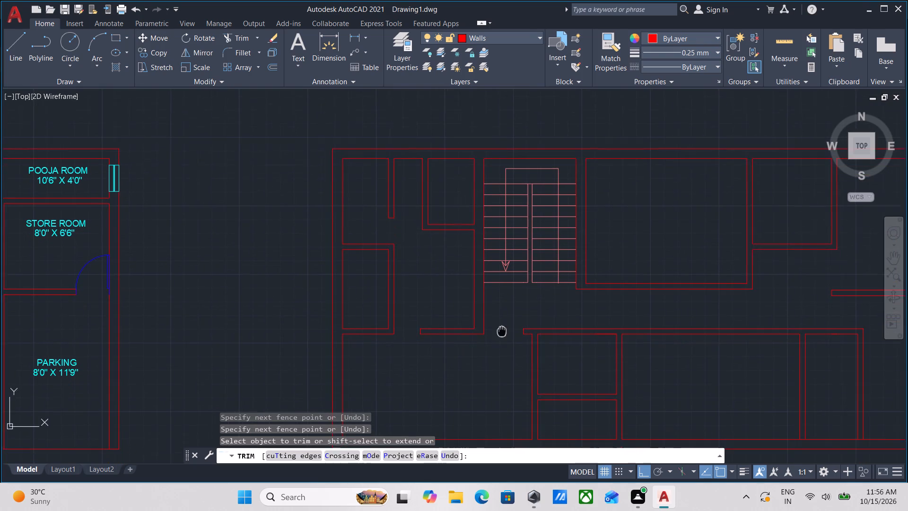
middle_drag(502, 331, 502, 329)
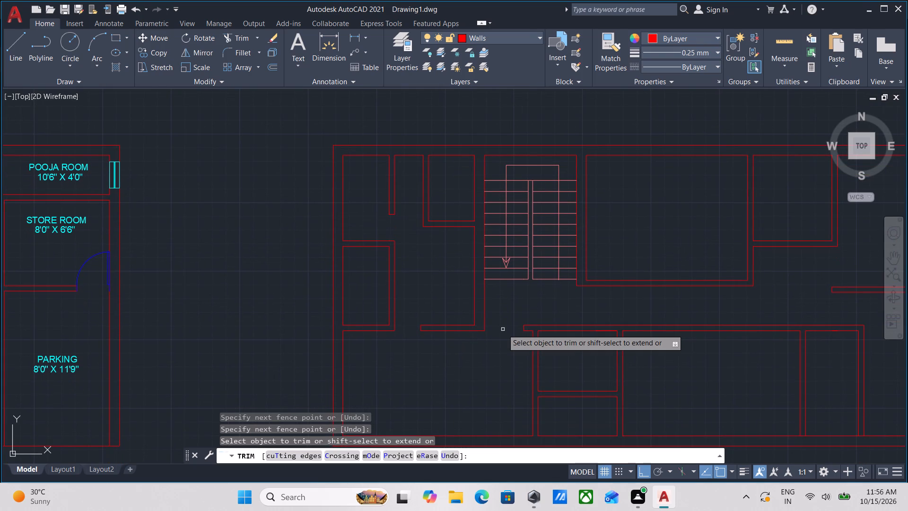
middle_drag(504, 377, 511, 352)
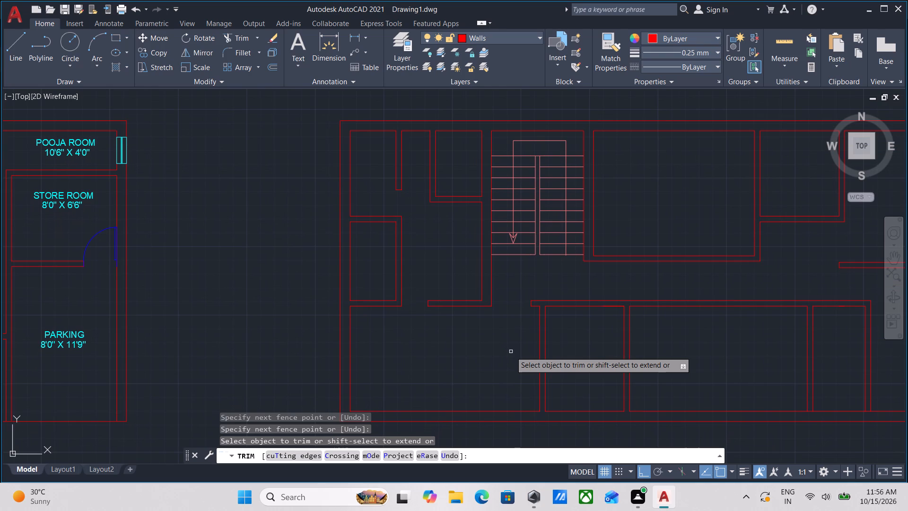
Draw a line about 5" long across the foot of the small lower rooms' left wall, along the exterior wall's inner face.
scroll(537, 366, down, 2)
key(Escape)
scroll(532, 379, up, 4)
middle_drag(568, 373, 558, 367)
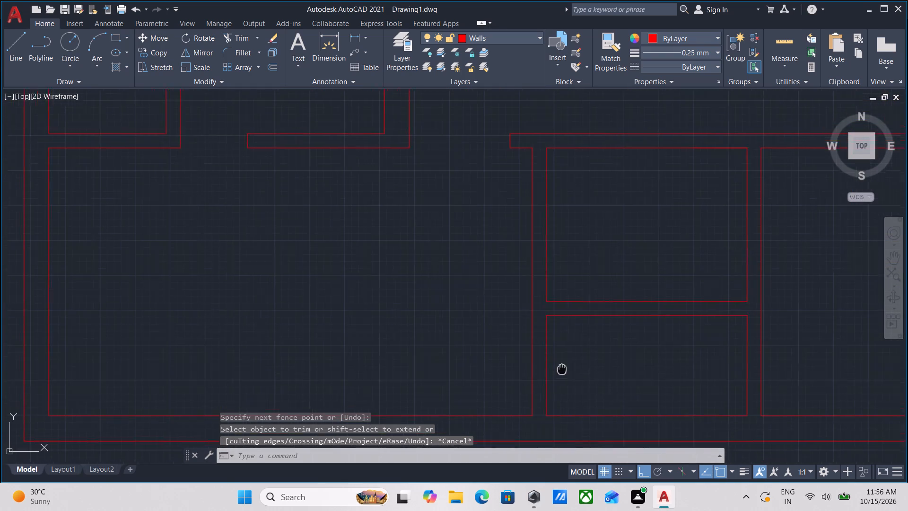
middle_drag(558, 367, 545, 348)
key(l)
key(Return)
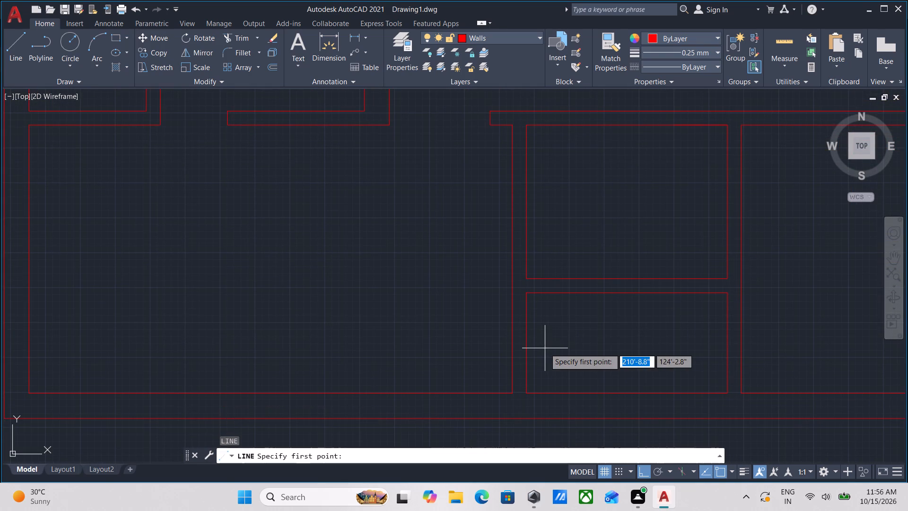
scroll(549, 358, down, 1)
middle_drag(537, 351, 510, 330)
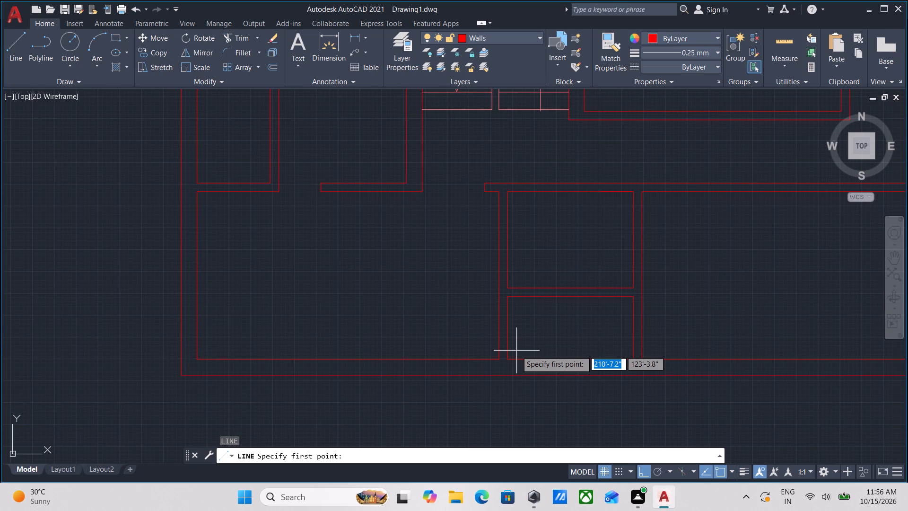
scroll(492, 361, up, 2)
click(512, 356)
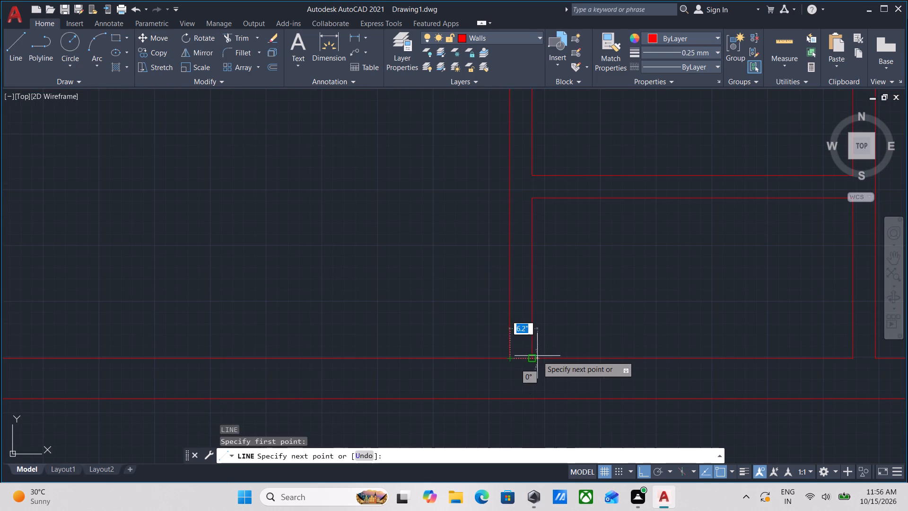
click(532, 357)
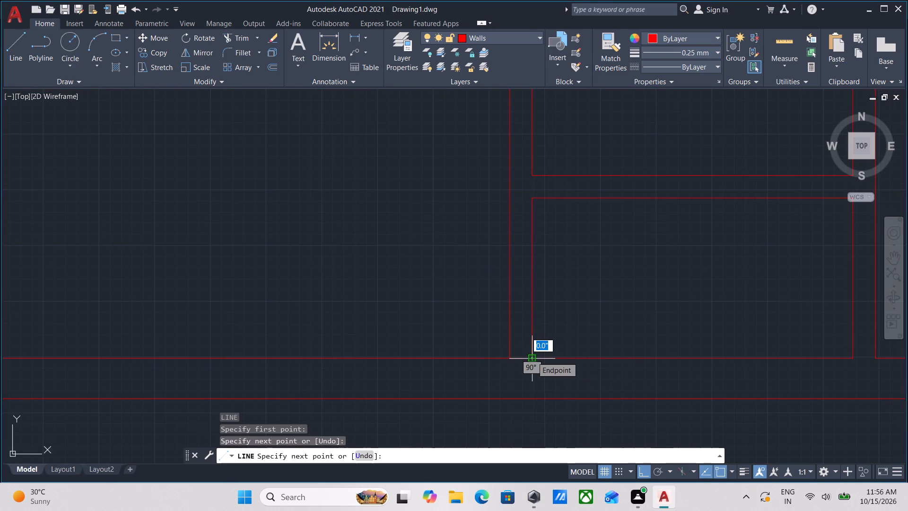
key(Escape)
Offset the short line at the foot of the small rooms' left wall 2' upward.
scroll(532, 359, up, 2)
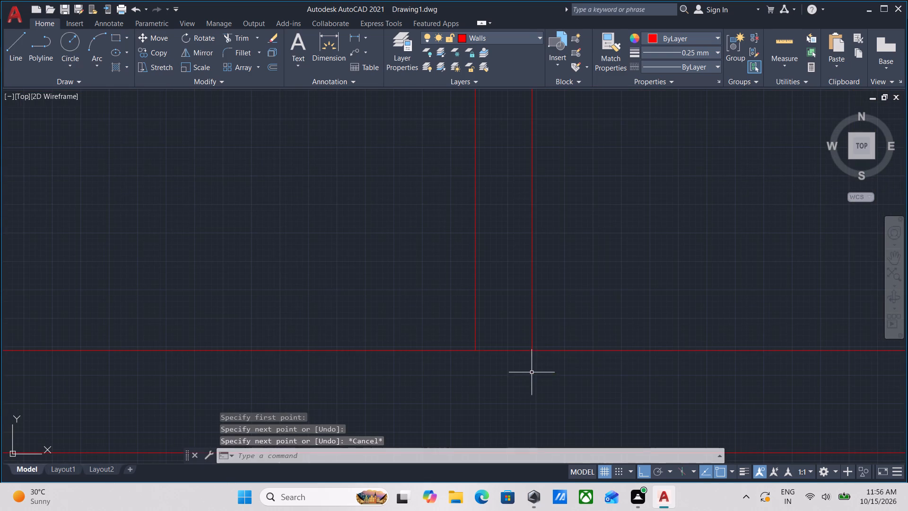
drag(526, 377, 516, 369)
click(494, 335)
middle_drag(494, 335, 494, 352)
key(o)
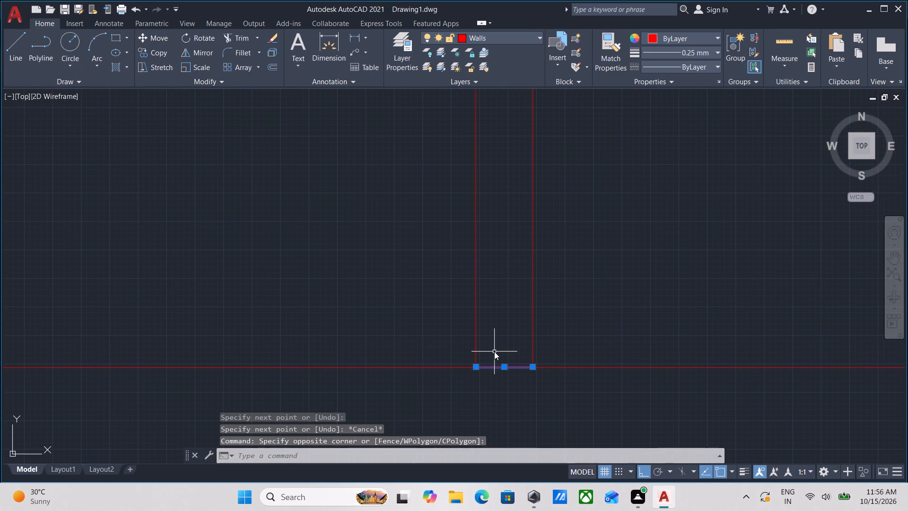
key(Return)
click(504, 370)
click(500, 289)
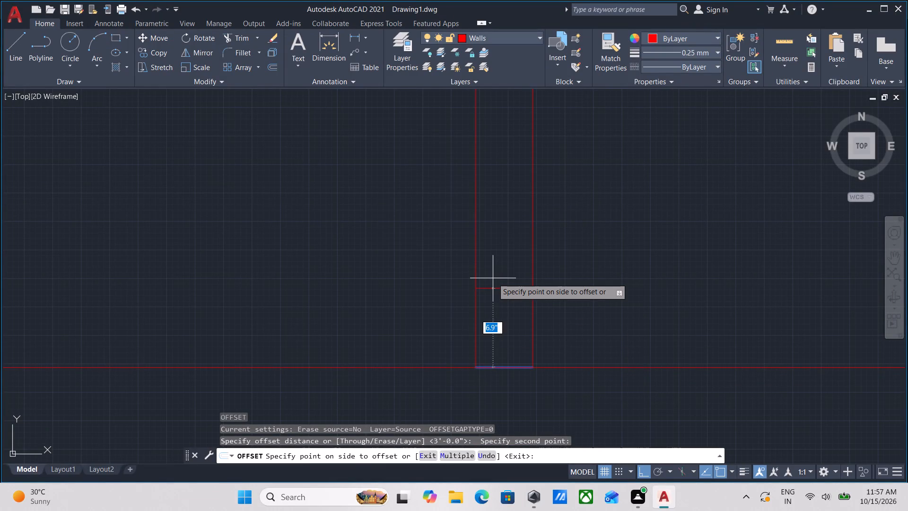
text(2')
key(Return)
scroll(500, 278, down, 3)
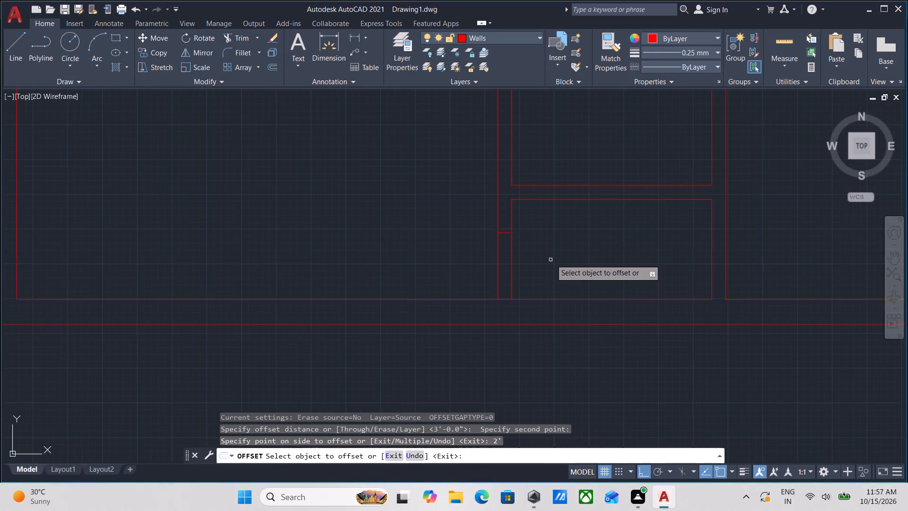
middle_drag(550, 259, 420, 336)
scroll(550, 259, down, 1)
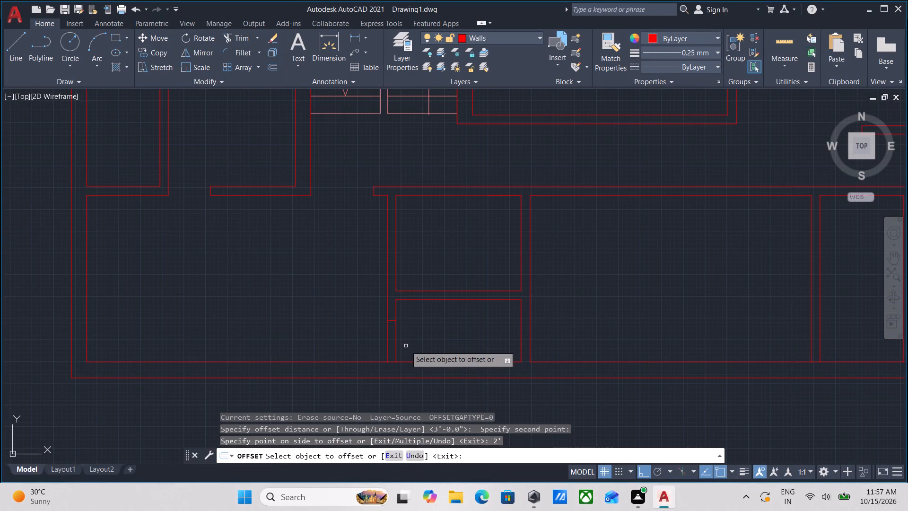
scroll(406, 346, up, 1)
key(Escape)
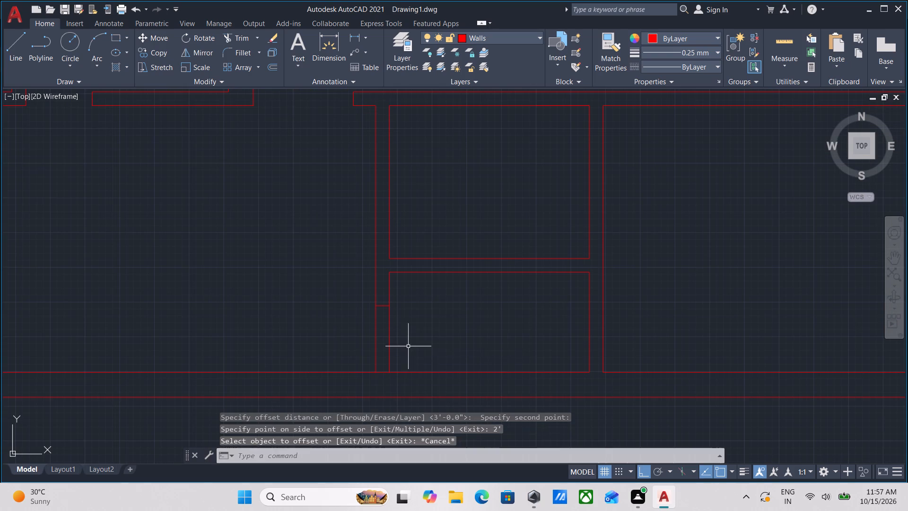
Trim both faces of the small lower room's left wall below the offset line to open a 2' doorway.
scroll(408, 346, up, 2)
text(TR)
key(Return)
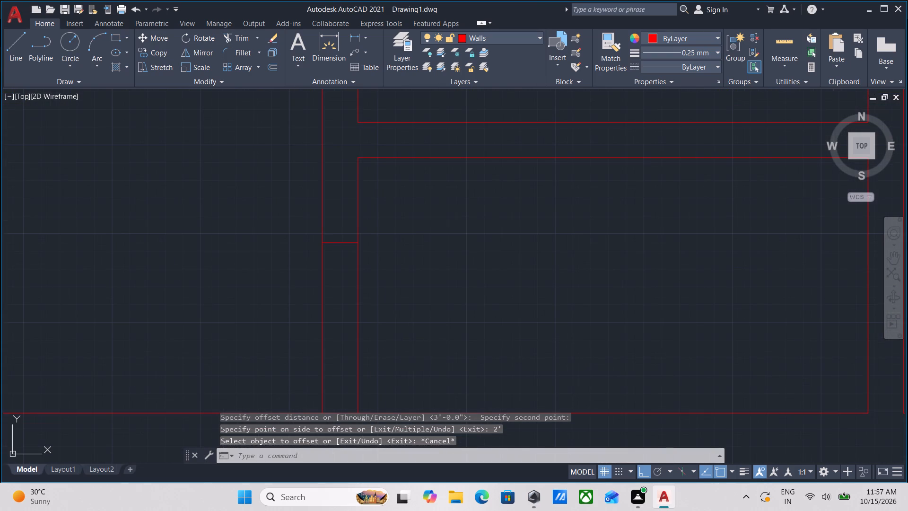
click(408, 346)
click(255, 344)
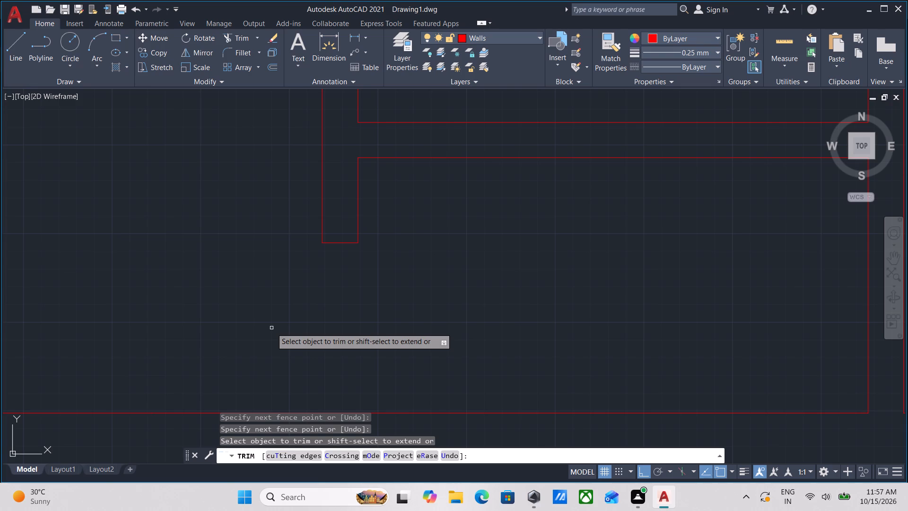
scroll(287, 318, down, 3)
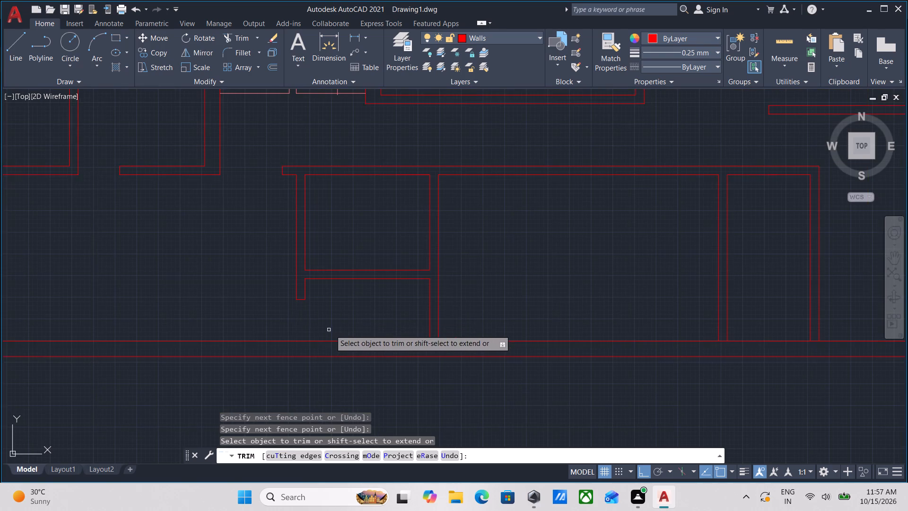
scroll(354, 318, down, 2)
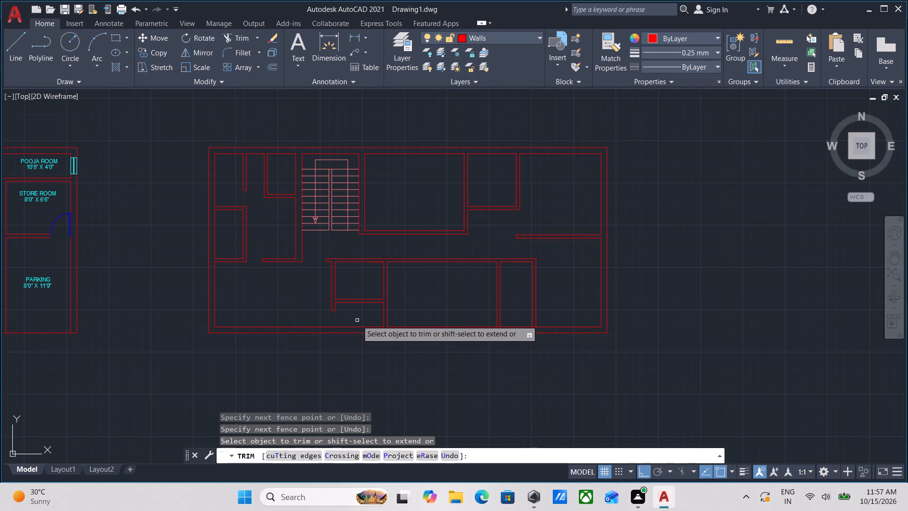
scroll(357, 320, up, 1)
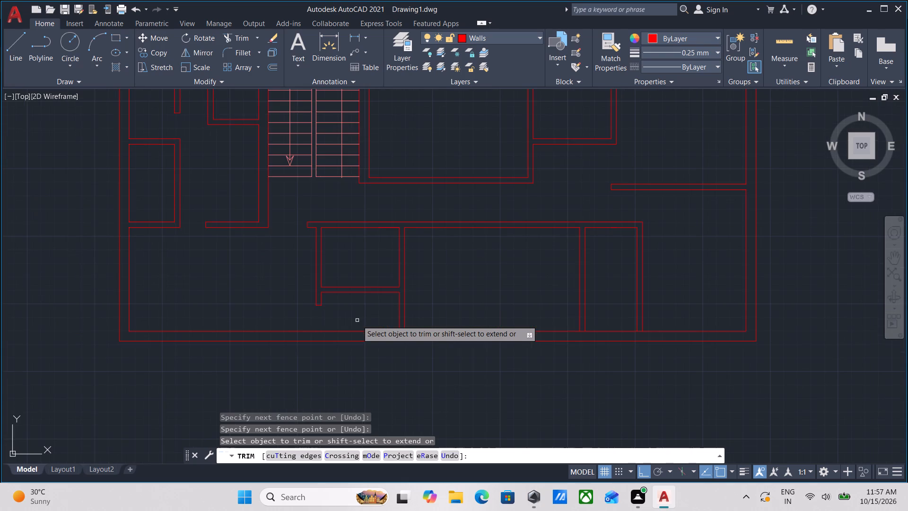
key(Escape)
Draw a line about 5" long across the corridor wall, continuing the right face of the small rooms' right wall to the upper face.
scroll(438, 242, up, 1)
middle_drag(438, 242, 427, 309)
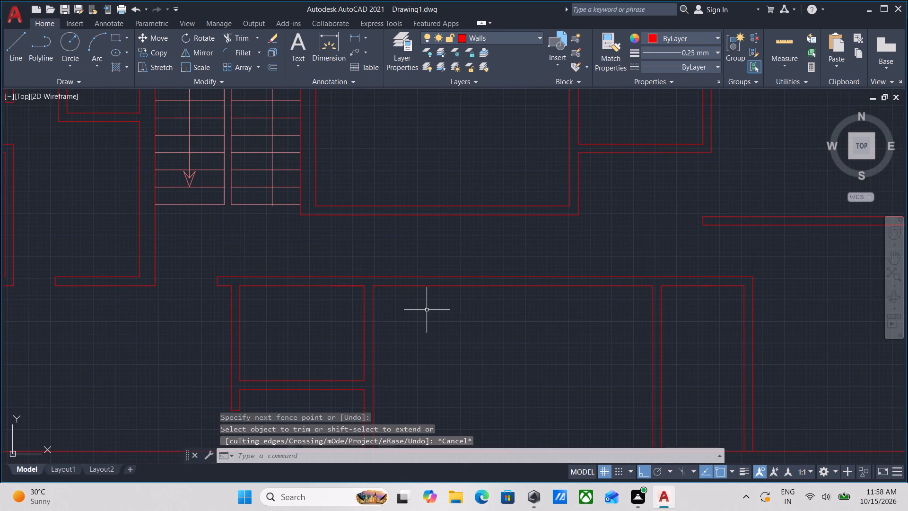
key(l)
key(Return)
scroll(402, 271, up, 3)
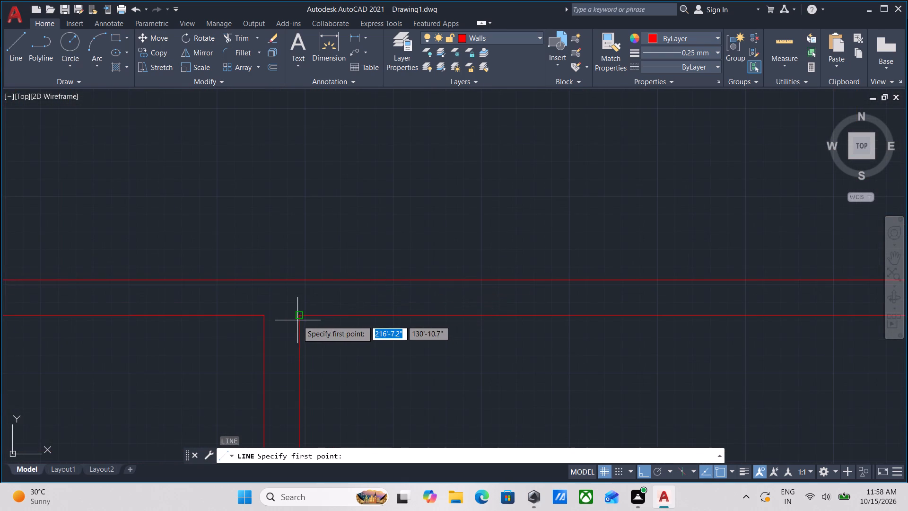
click(298, 316)
click(300, 281)
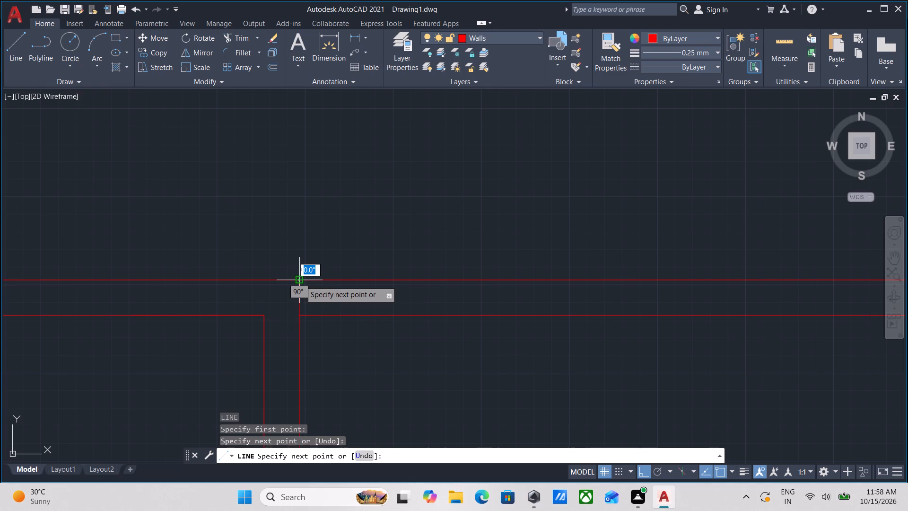
key(Escape)
Offset the short line across the corridor wall 3' to the right.
scroll(300, 281, up, 2)
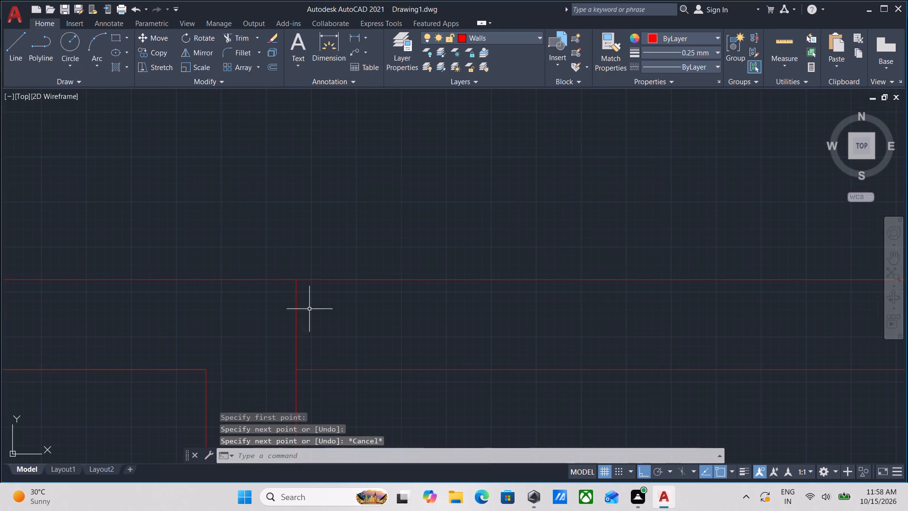
click(309, 309)
click(271, 301)
key(o)
key(Return)
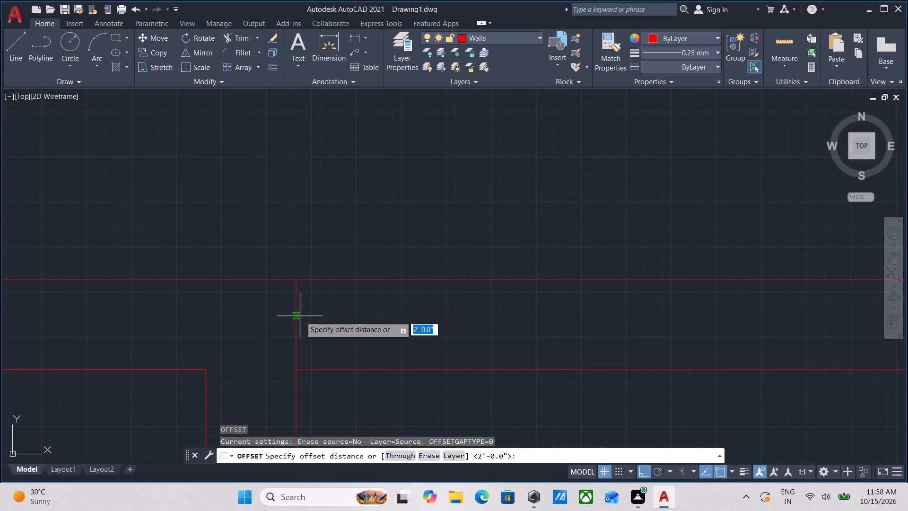
click(296, 327)
click(443, 327)
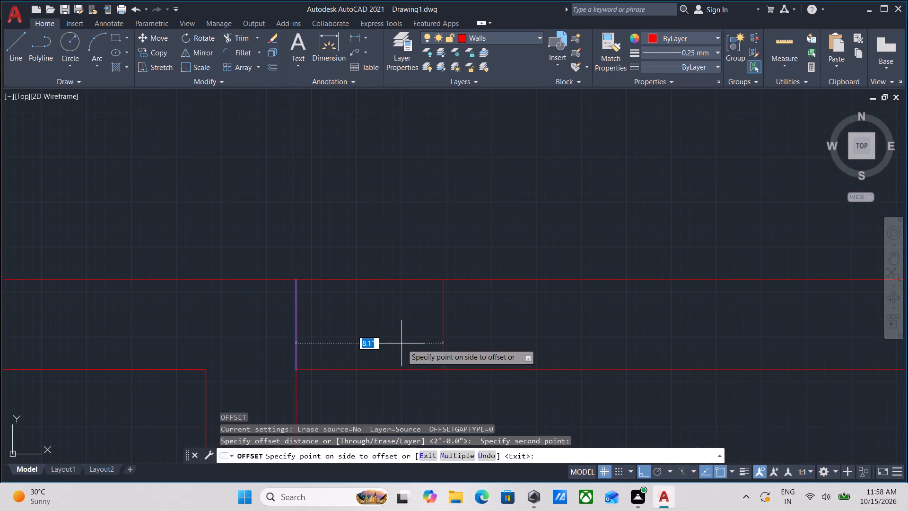
text(3')
key(Return)
scroll(456, 333, down, 3)
key(Escape)
middle_drag(483, 351, 397, 328)
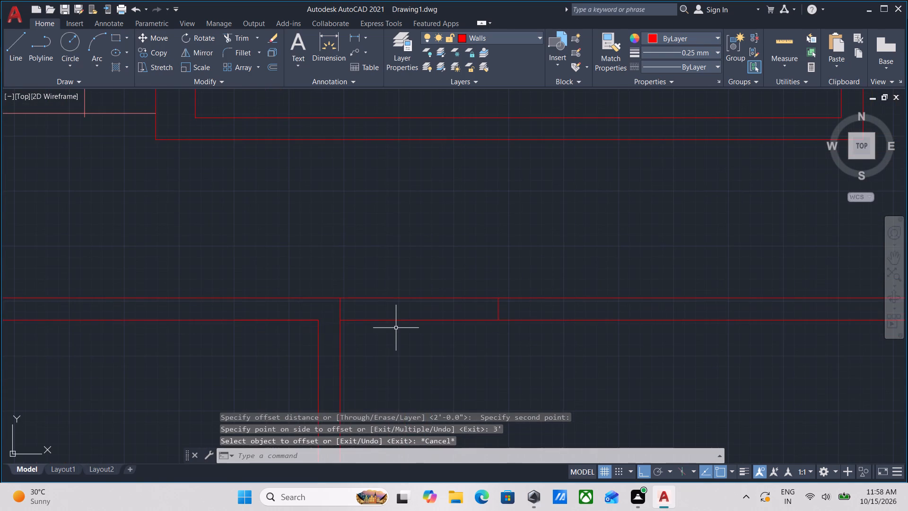
Trim both faces of the corridor wall between the two short lines to open a 3' doorway into the lower middle room.
text(TR)
key(Return)
drag(411, 337, 409, 333)
click(395, 258)
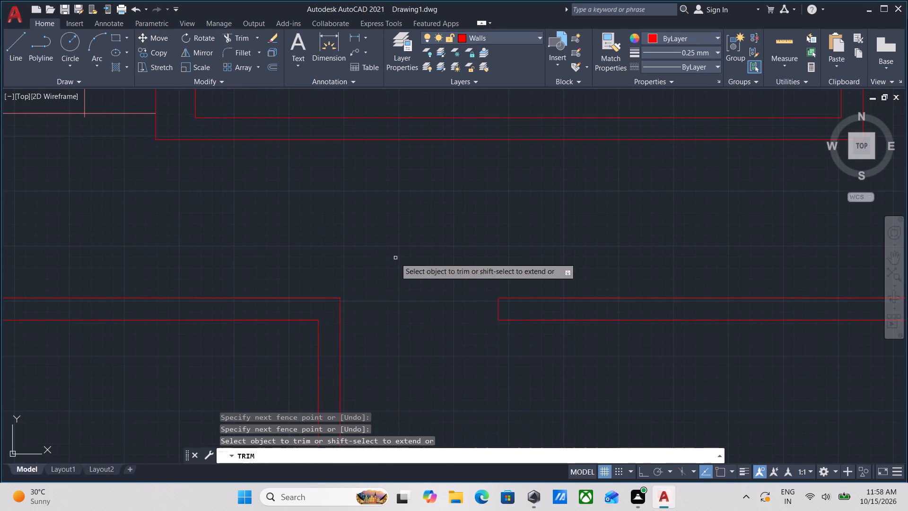
Examine the door openings and partitions across the second floor plan, especially around the lower right rooms.
scroll(421, 351, down, 2)
middle_drag(421, 351, 374, 284)
middle_drag(382, 302, 367, 289)
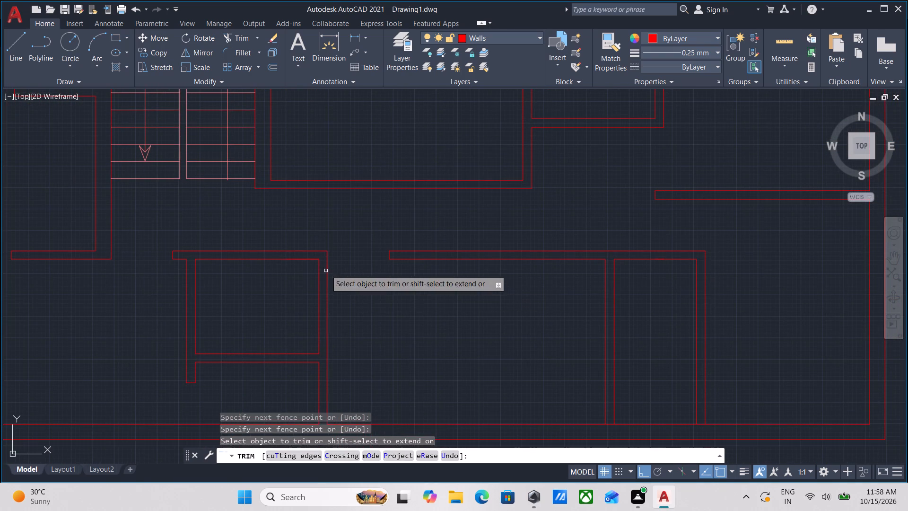
scroll(248, 292, up, 2)
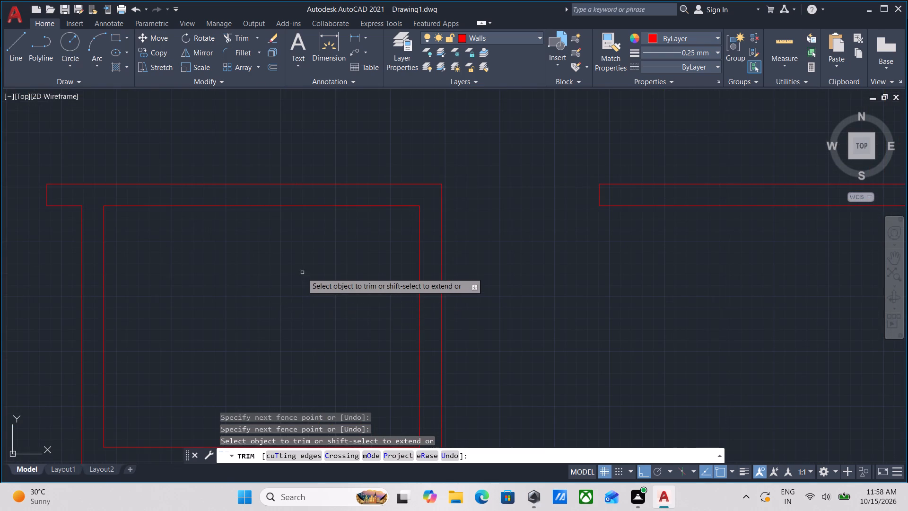
scroll(303, 273, down, 2)
scroll(401, 292, down, 1)
middle_drag(402, 293, 395, 276)
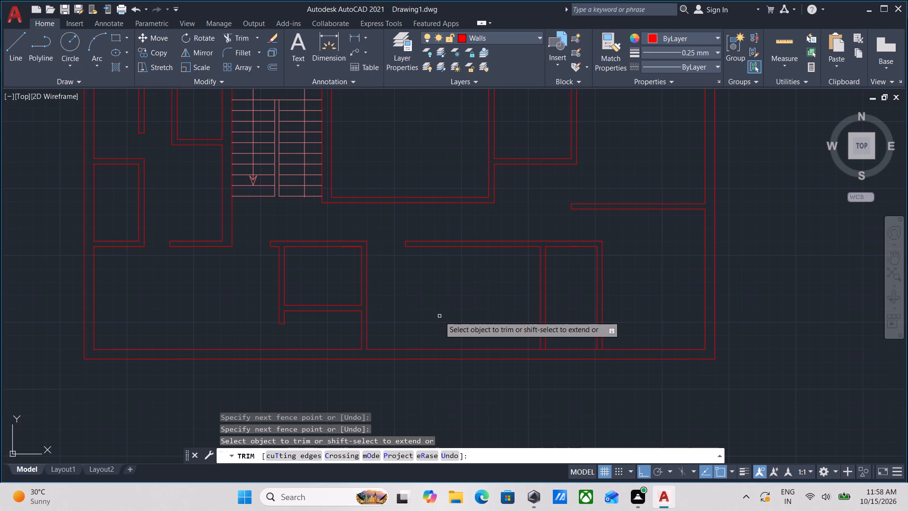
scroll(447, 310, down, 1)
middle_drag(447, 310, 422, 295)
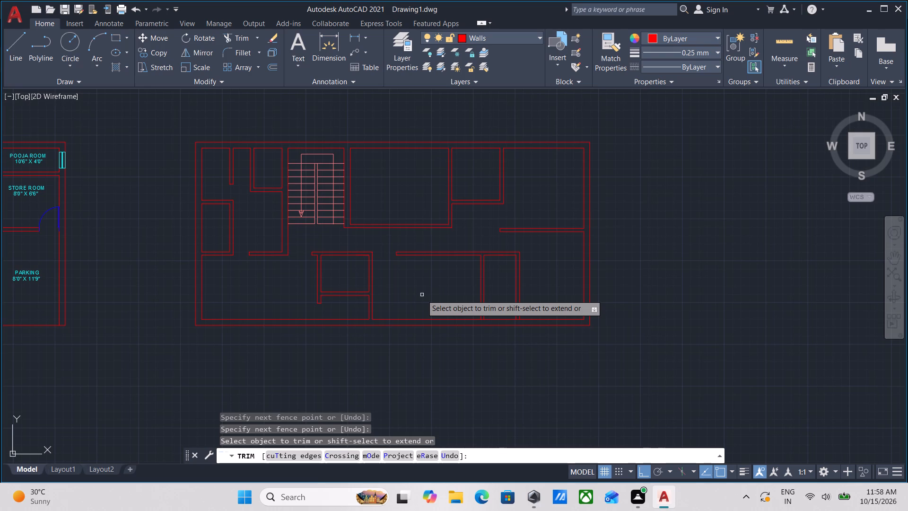
scroll(428, 299, down, 1)
scroll(478, 322, up, 1)
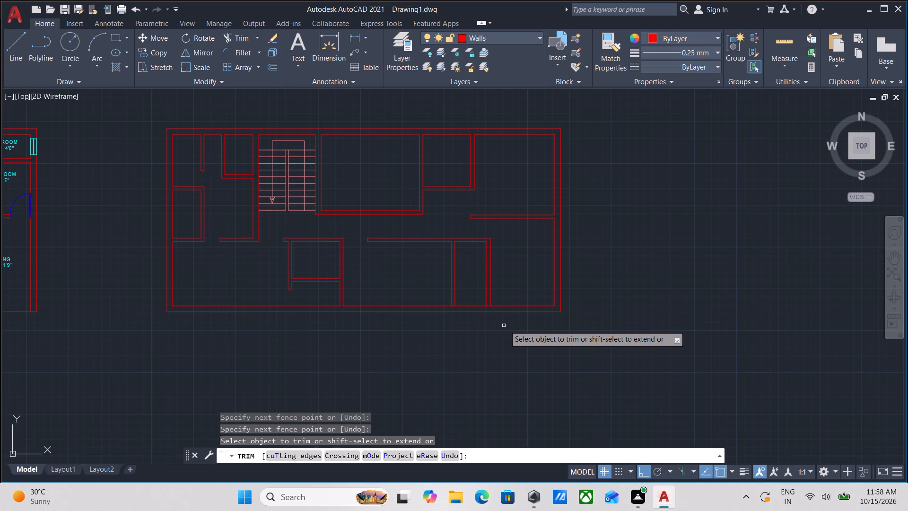
middle_drag(527, 323, 410, 351)
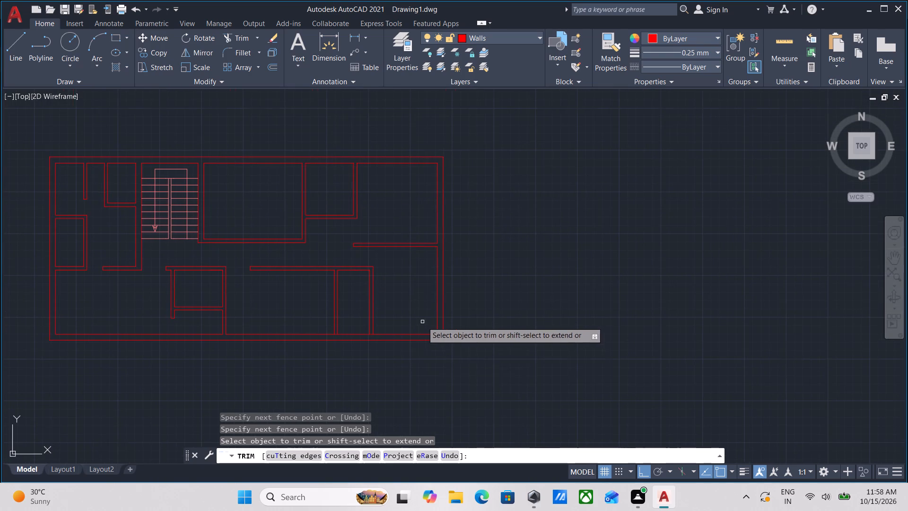
scroll(422, 321, up, 3)
scroll(361, 327, down, 1)
middle_drag(361, 327, 430, 353)
scroll(409, 339, down, 1)
middle_drag(409, 339, 415, 361)
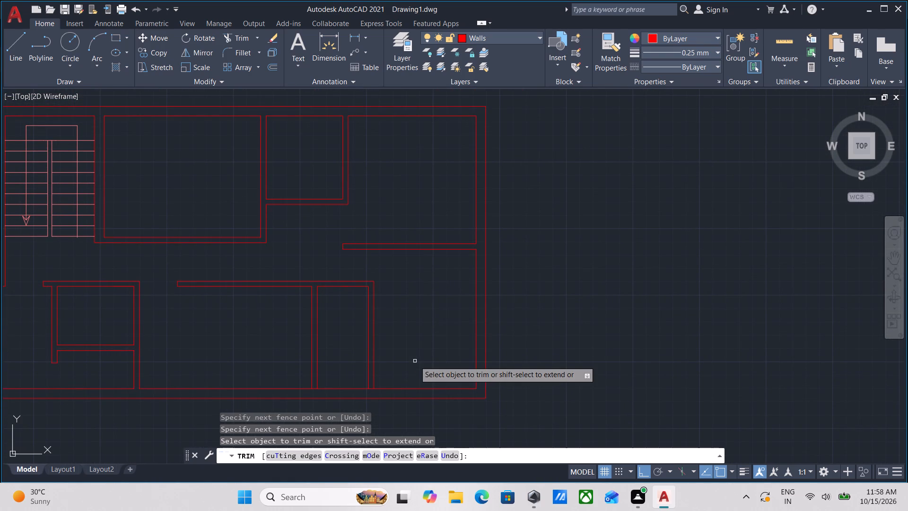
key(Escape)
Extend the right face of the lower small room's right wall and the right outer wall's inner face down to the bottom outer line.
text(EX)
key(Return)
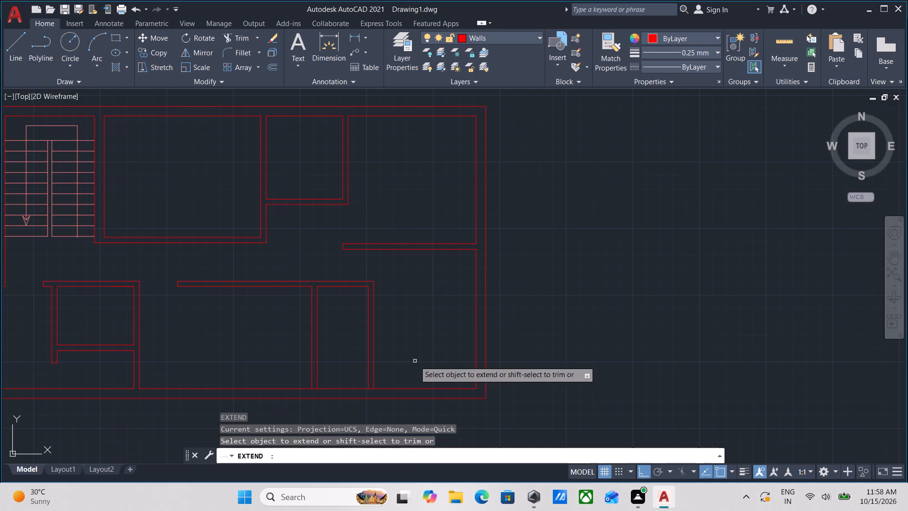
click(374, 364)
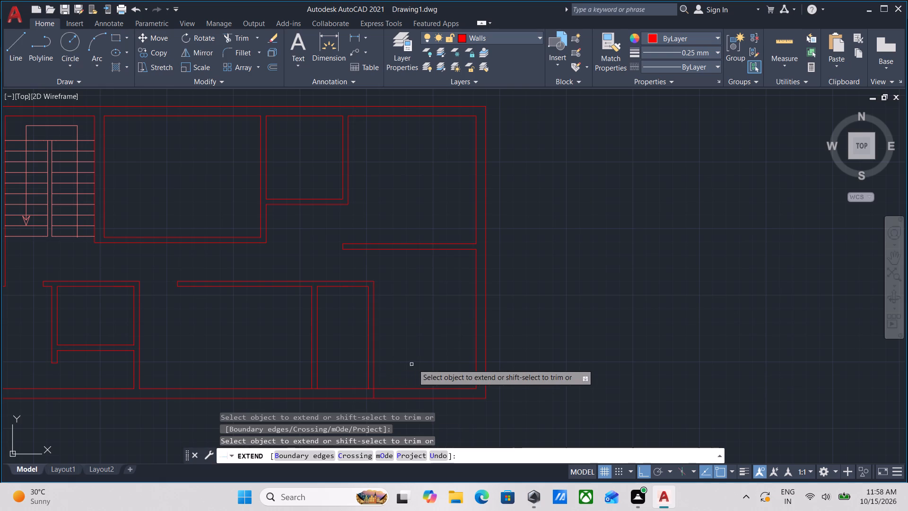
middle_drag(418, 357, 425, 343)
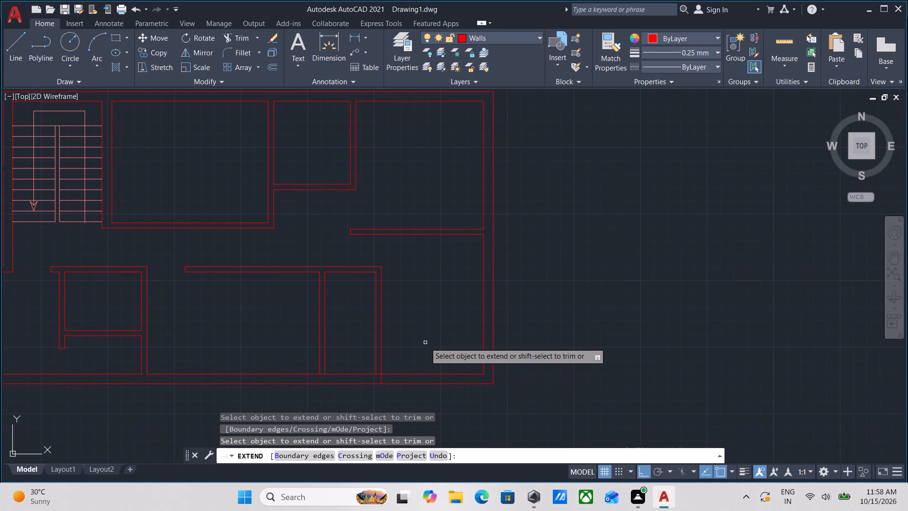
click(482, 350)
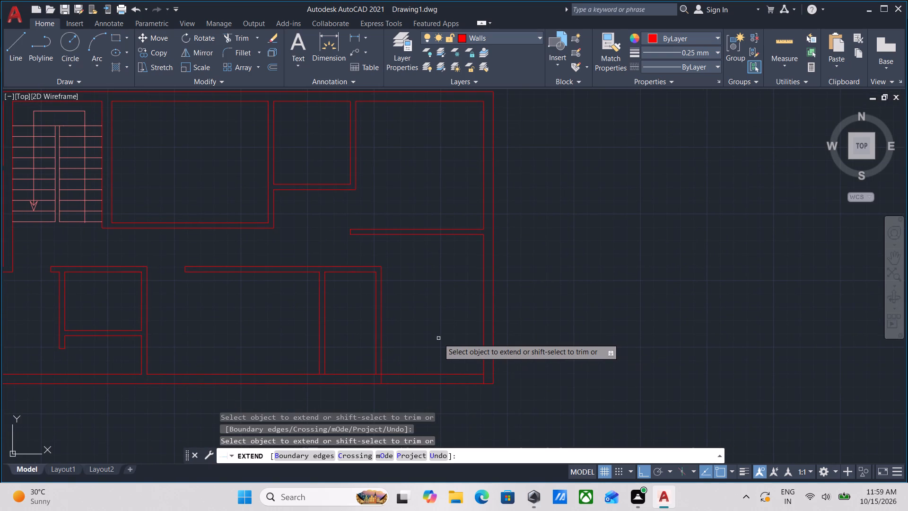
key(Escape)
Trim the bottom wall's inner face across the lower right room, between the two extended wall faces.
scroll(433, 404, up, 2)
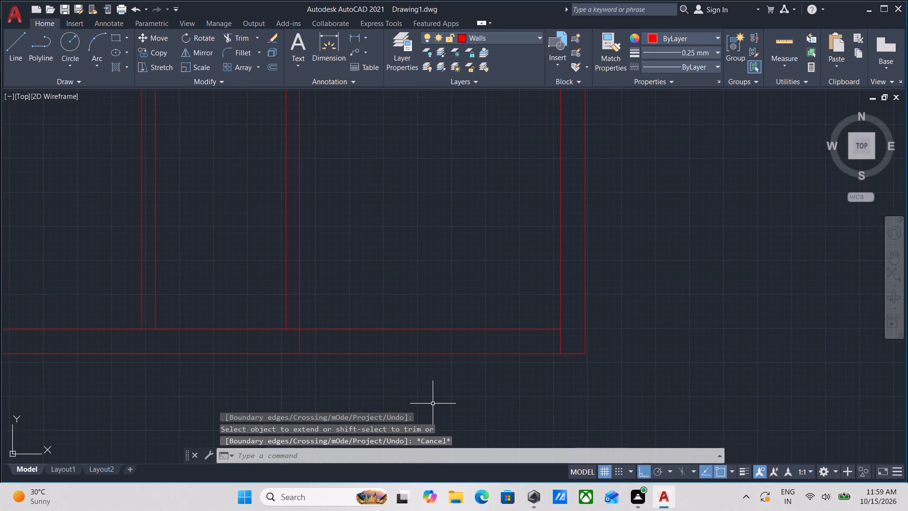
text(TR)
key(Return)
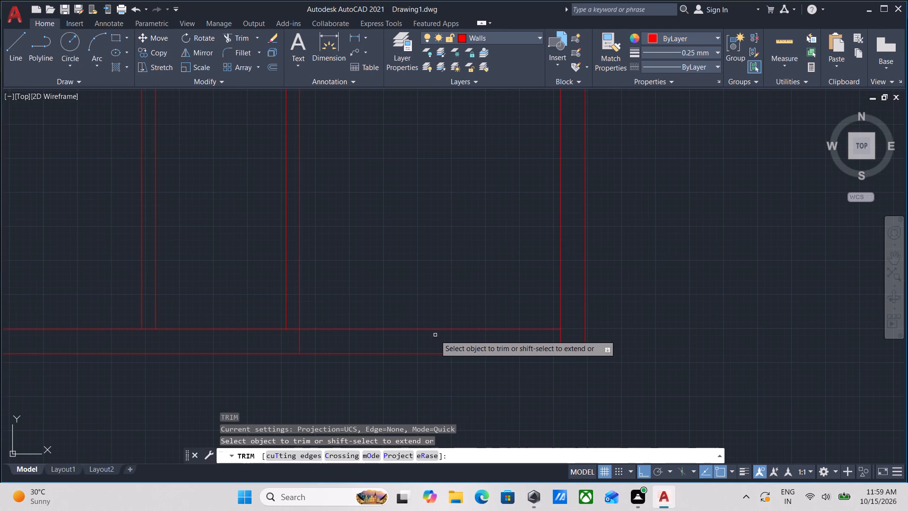
click(435, 335)
click(433, 285)
middle_drag(431, 276, 434, 388)
scroll(431, 277, down, 1)
scroll(418, 341, down, 1)
middle_drag(419, 342, 421, 370)
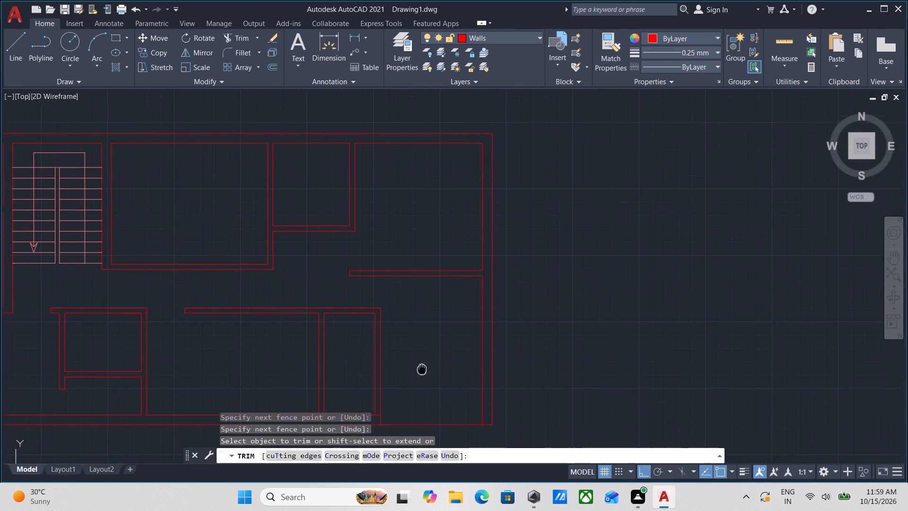
middle_drag(421, 370, 419, 380)
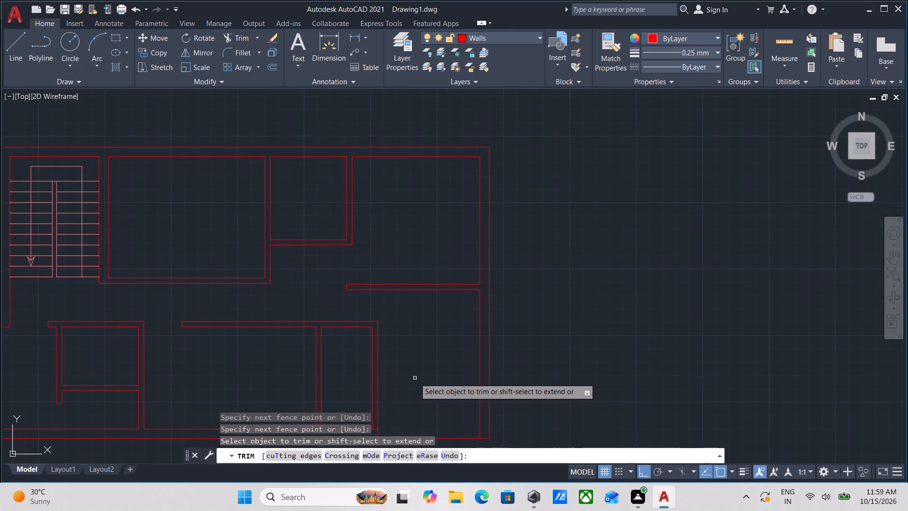
scroll(415, 378, down, 1)
middle_drag(415, 378, 415, 396)
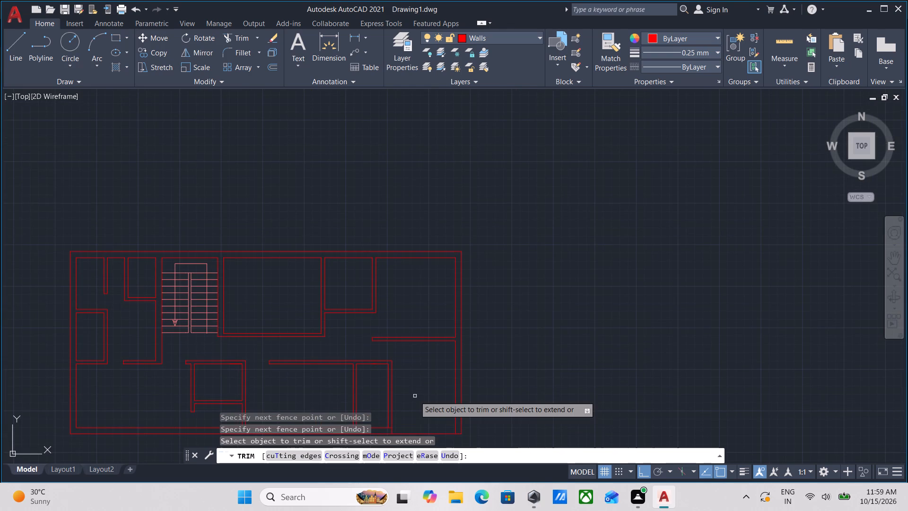
middle_drag(415, 396, 412, 382)
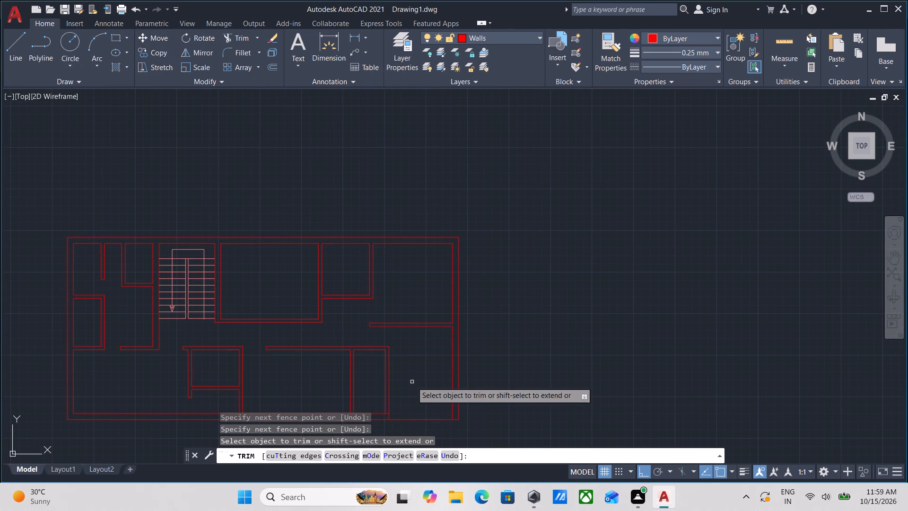
scroll(412, 382, down, 1)
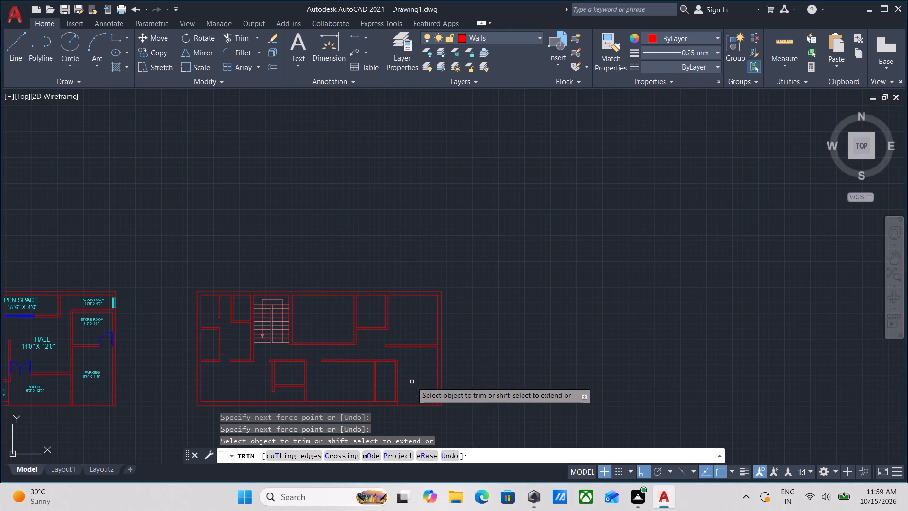
key(Escape)
Insert a Door - Imperial block from the architectural tool palette into the space left of the staircase.
text(TP)
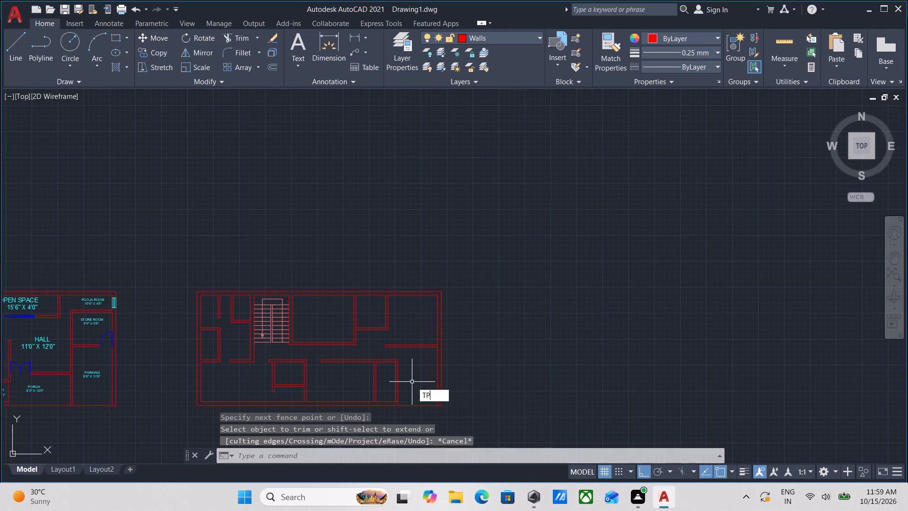
key(Return)
click(514, 104)
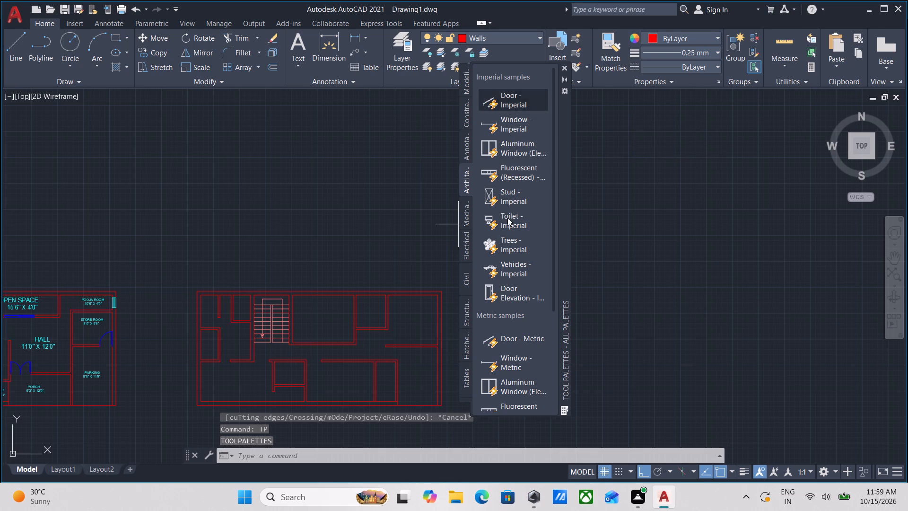
scroll(244, 333, up, 6)
scroll(202, 335, down, 1)
middle_drag(207, 334, 290, 301)
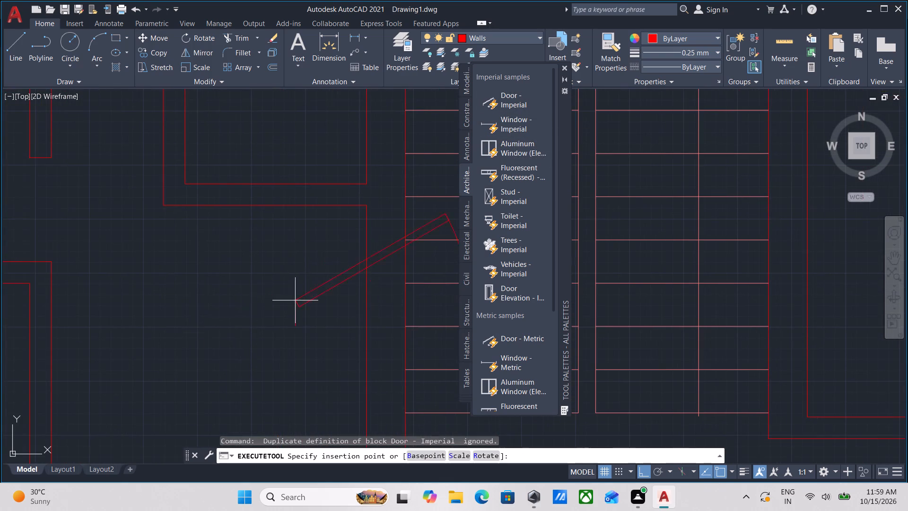
click(166, 336)
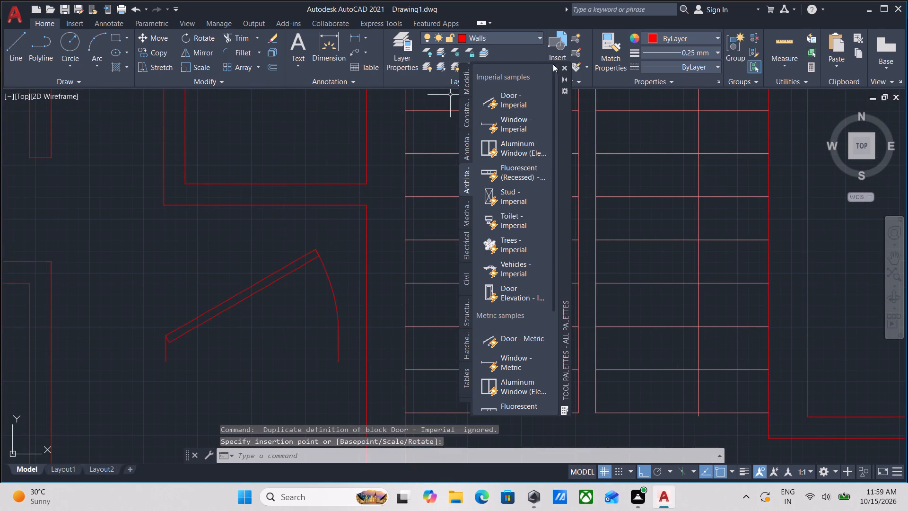
click(566, 69)
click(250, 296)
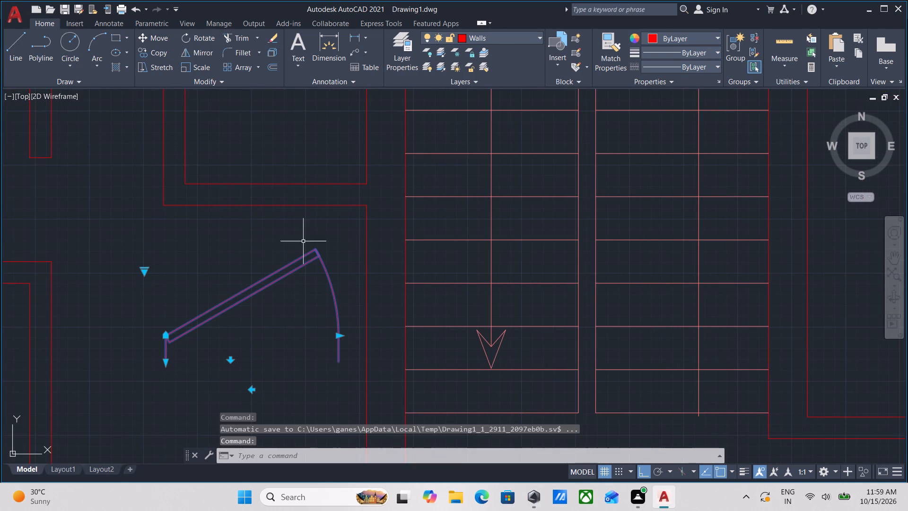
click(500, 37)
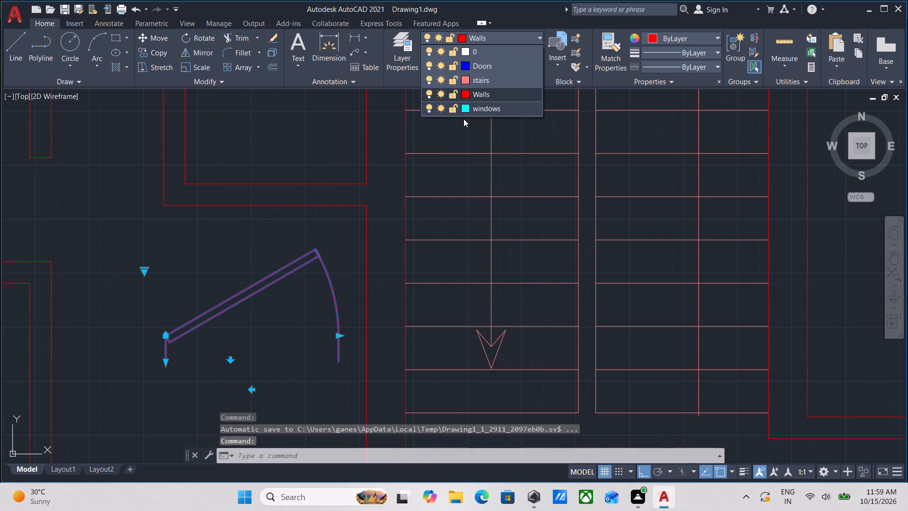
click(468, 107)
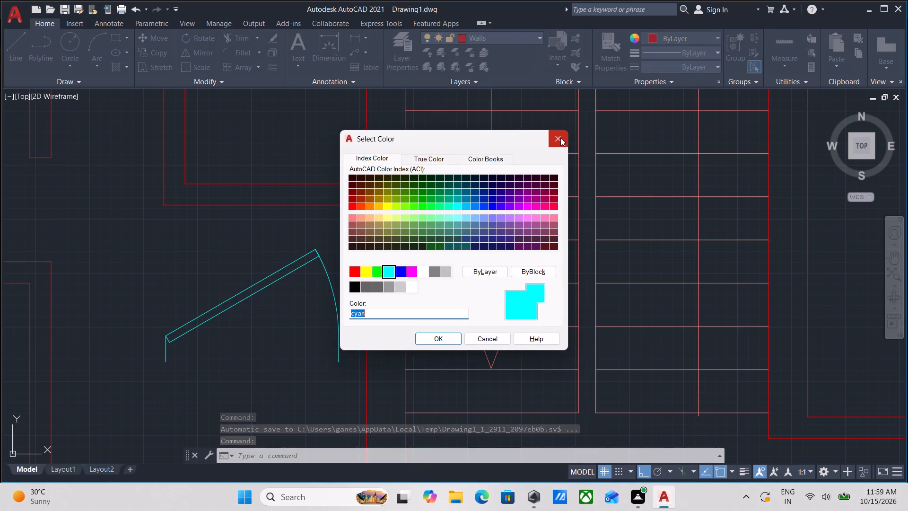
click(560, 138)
Set the inserted door's swing to Open 90º.
click(142, 270)
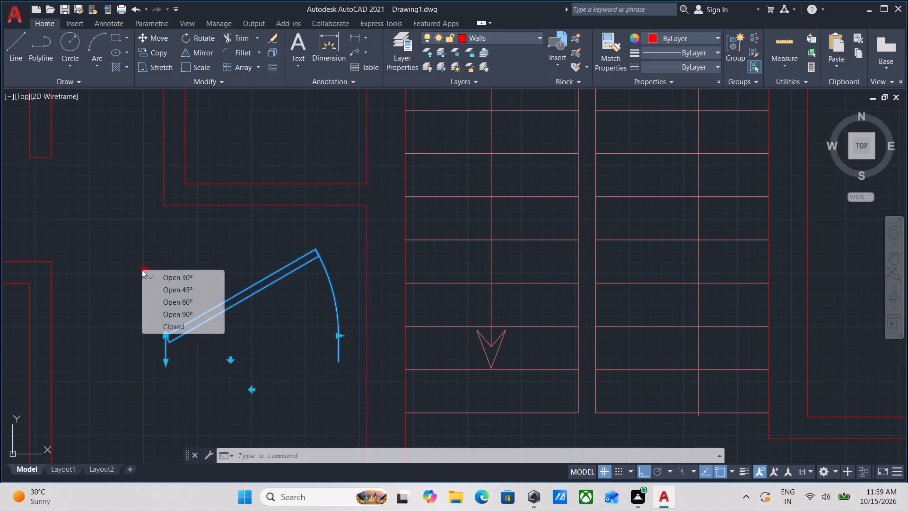
click(188, 312)
scroll(229, 280, down, 3)
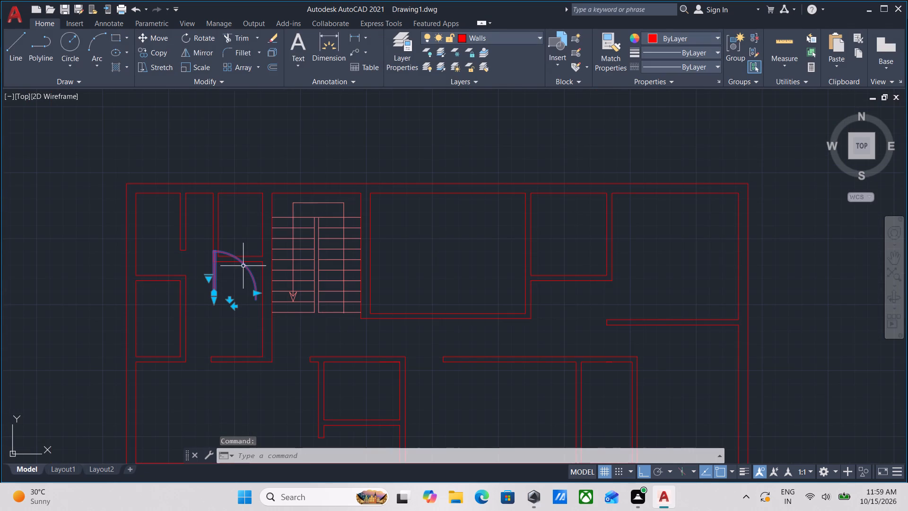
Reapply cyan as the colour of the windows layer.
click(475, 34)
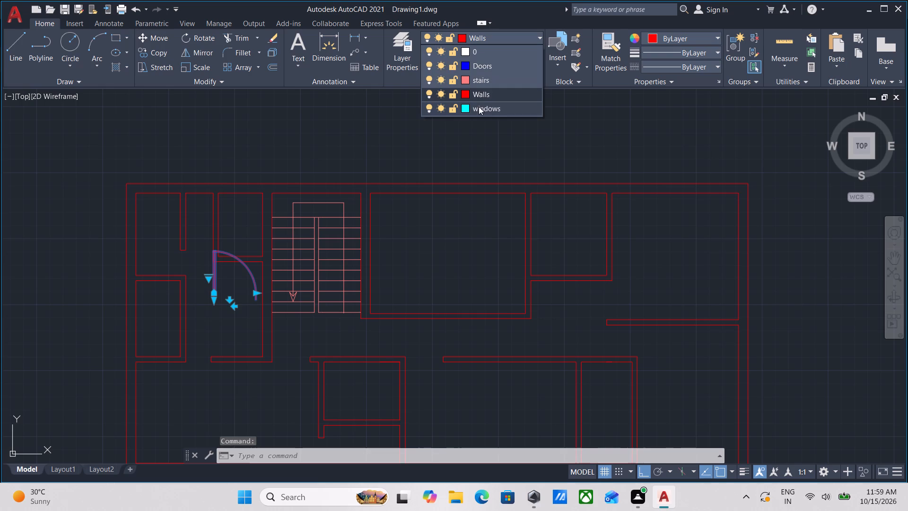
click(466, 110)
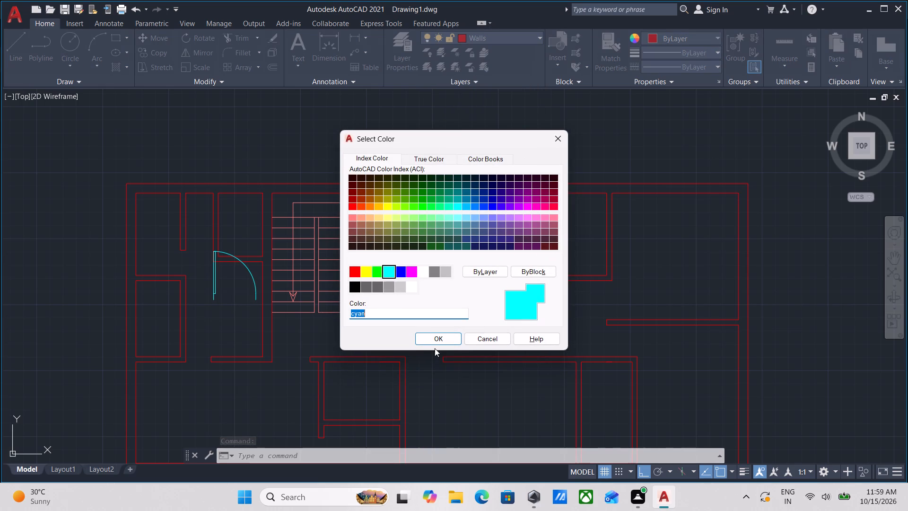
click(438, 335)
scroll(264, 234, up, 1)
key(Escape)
Make Doors the current layer.
click(521, 36)
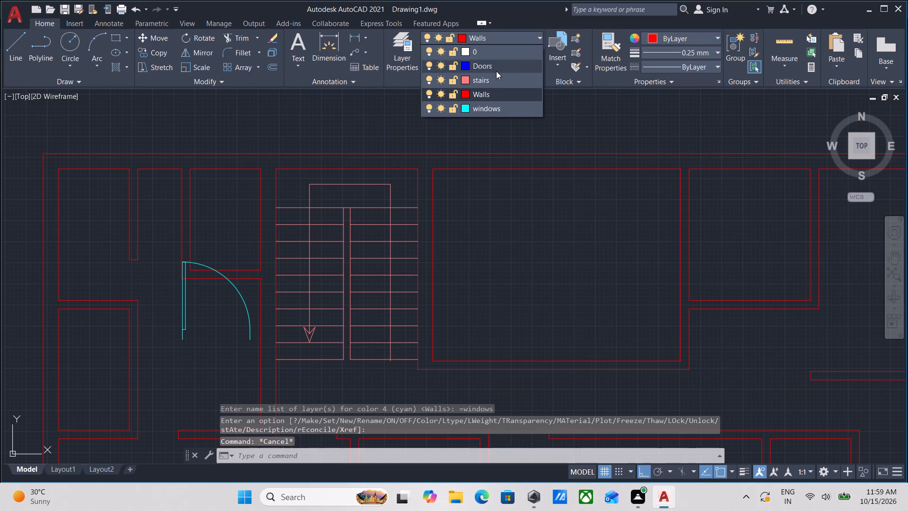
click(496, 67)
Assign the inserted door beside the staircase to the Doors layer.
click(200, 319)
click(174, 306)
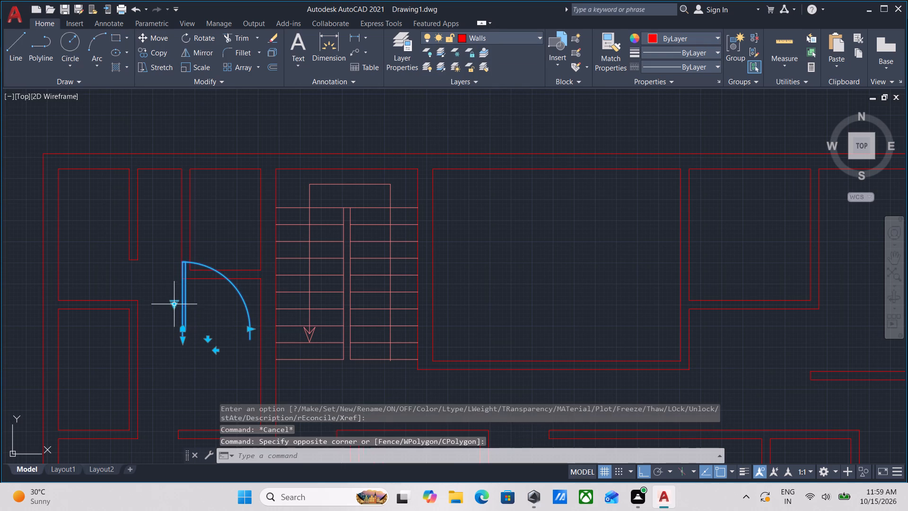
click(501, 36)
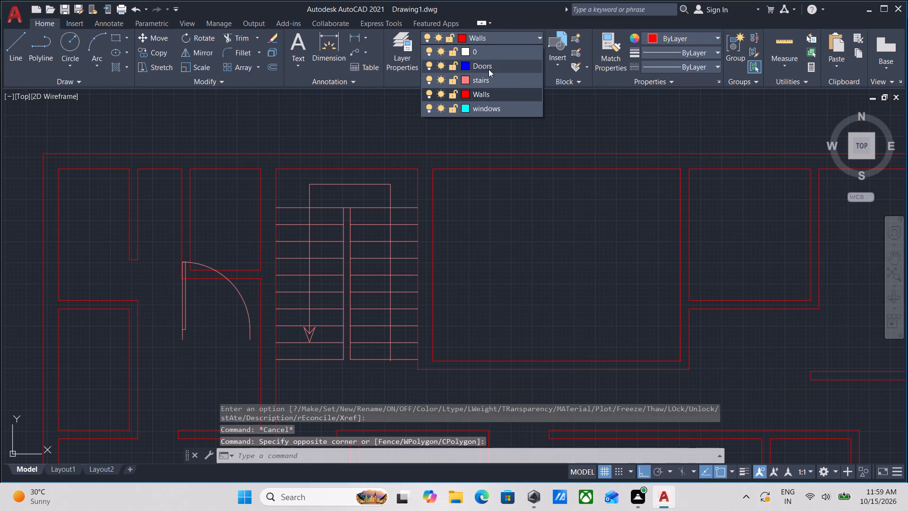
click(489, 66)
scroll(220, 309, up, 2)
scroll(220, 309, down, 1)
key(Escape)
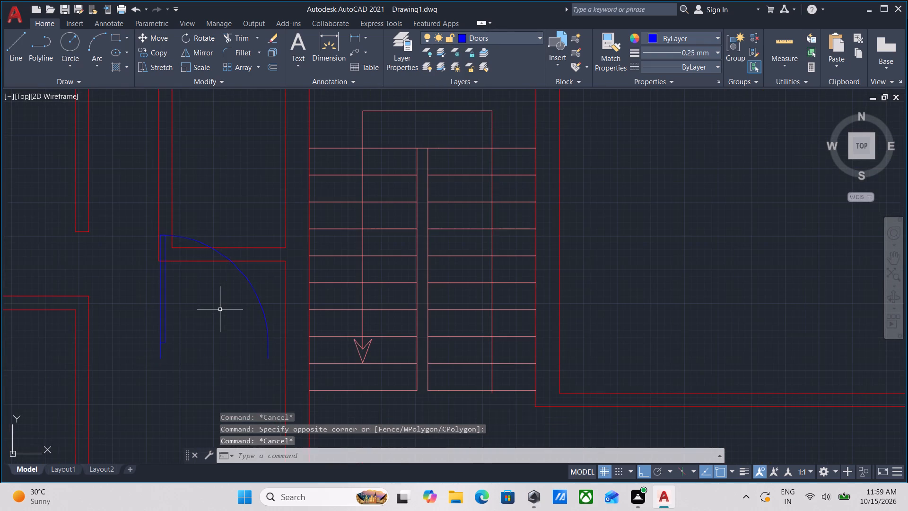
Resize the inserted door to a width of 2'.
scroll(220, 309, down, 2)
middle_drag(221, 309, 231, 302)
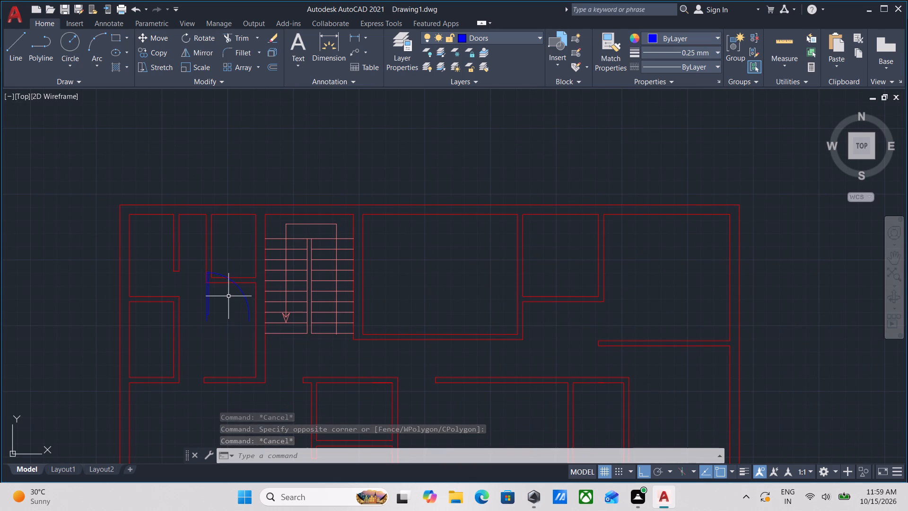
scroll(241, 288, up, 4)
scroll(239, 291, down, 2)
middle_drag(241, 299, 245, 331)
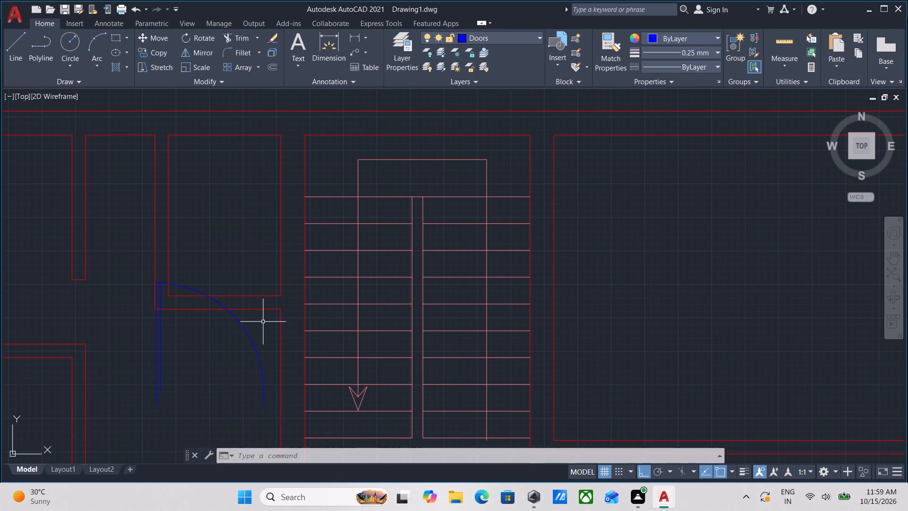
click(263, 323)
click(236, 350)
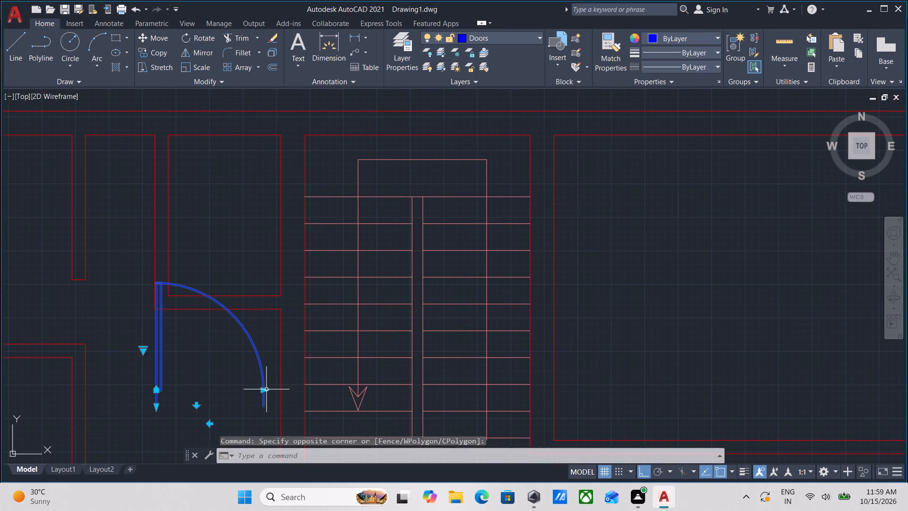
click(264, 391)
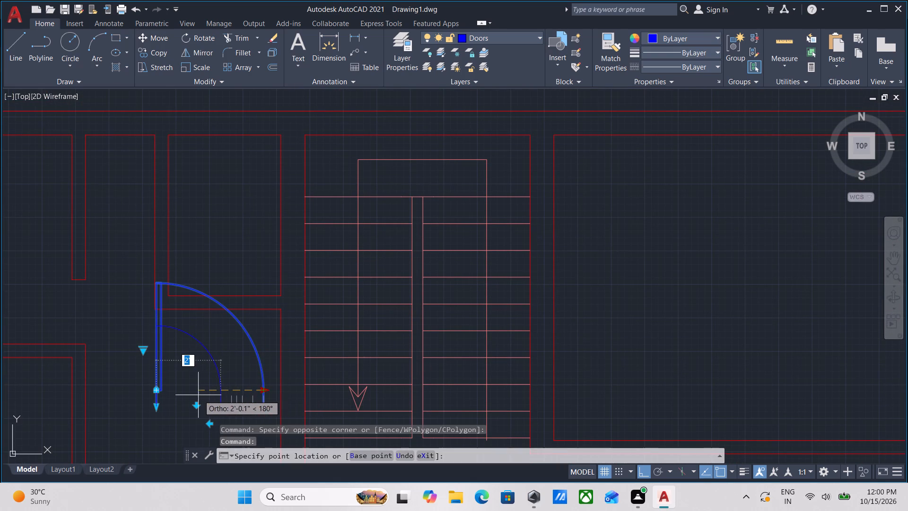
click(198, 395)
scroll(252, 342, down, 2)
middle_drag(252, 342, 252, 329)
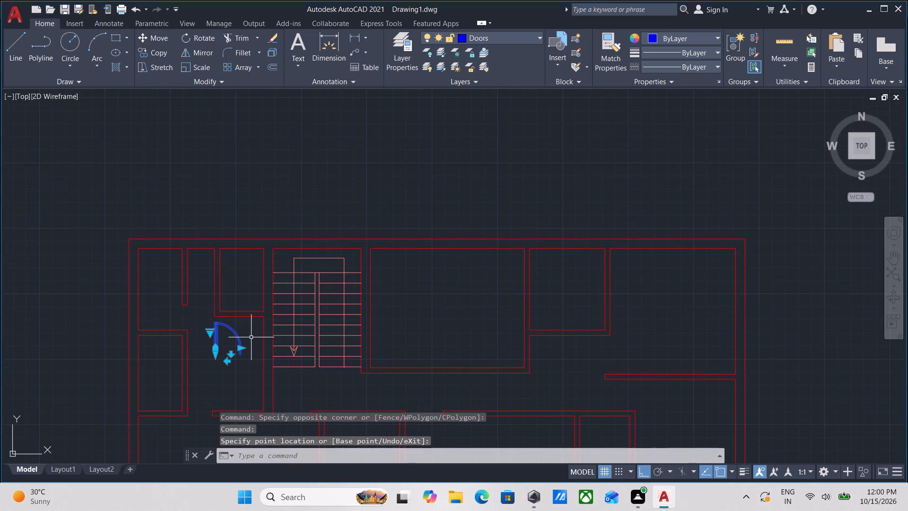
key(Escape)
Rotate the door beside the staircase 90° counterclockwise about its jamb corner.
click(255, 337)
click(226, 351)
scroll(225, 352, up, 3)
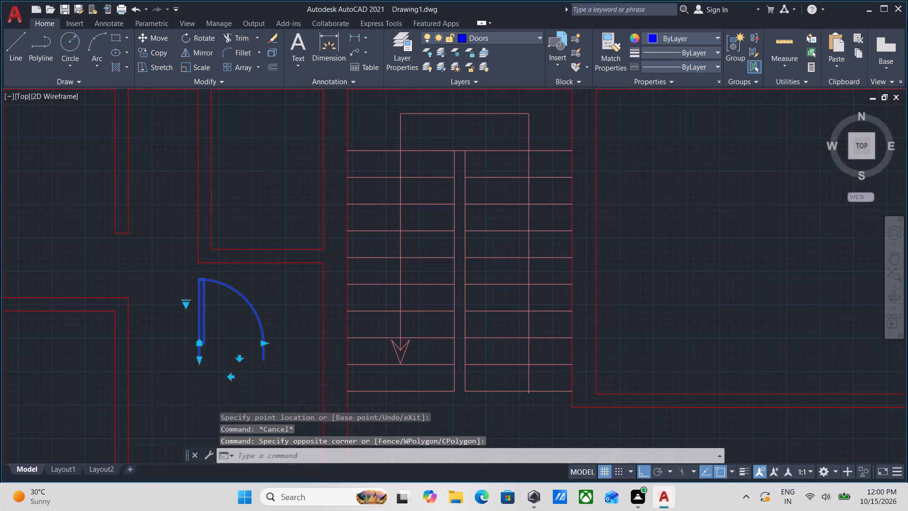
key(r)
key(o)
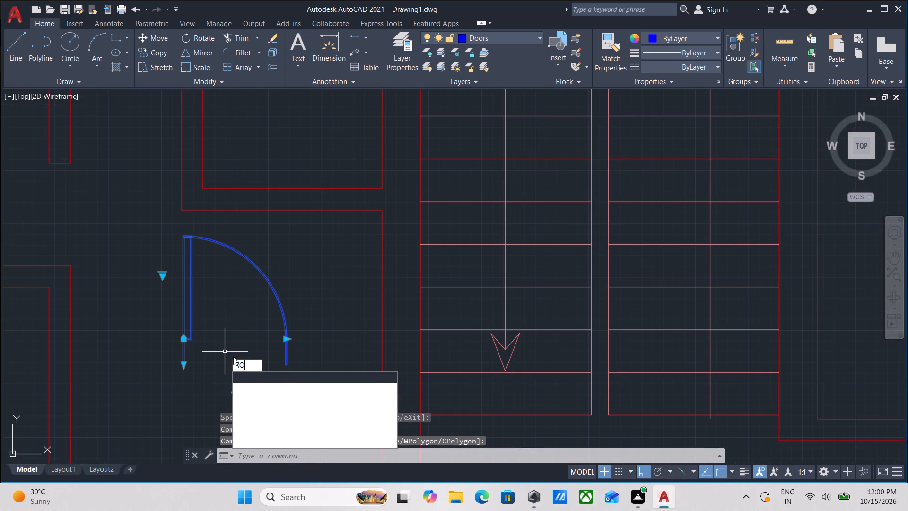
key(Return)
scroll(239, 366, up, 3)
scroll(104, 341, down, 2)
middle_drag(130, 343, 203, 339)
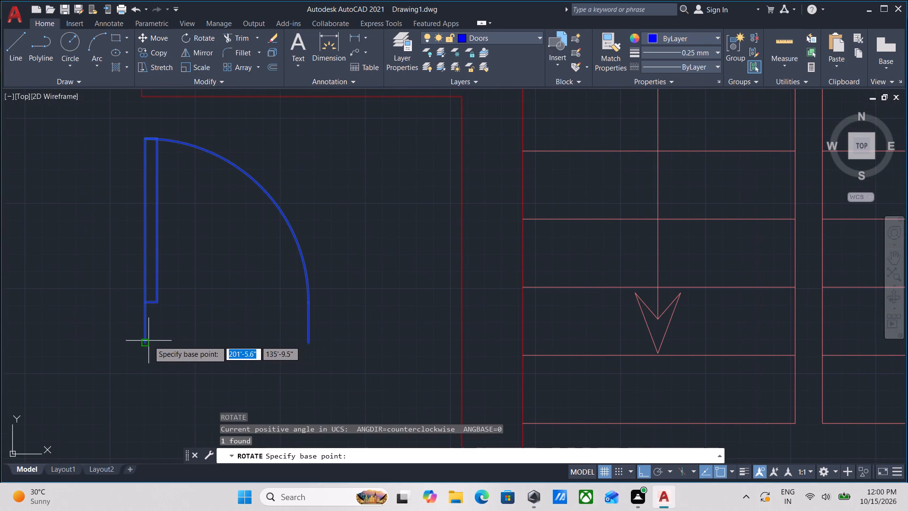
click(148, 341)
middle_drag(155, 230, 322, 302)
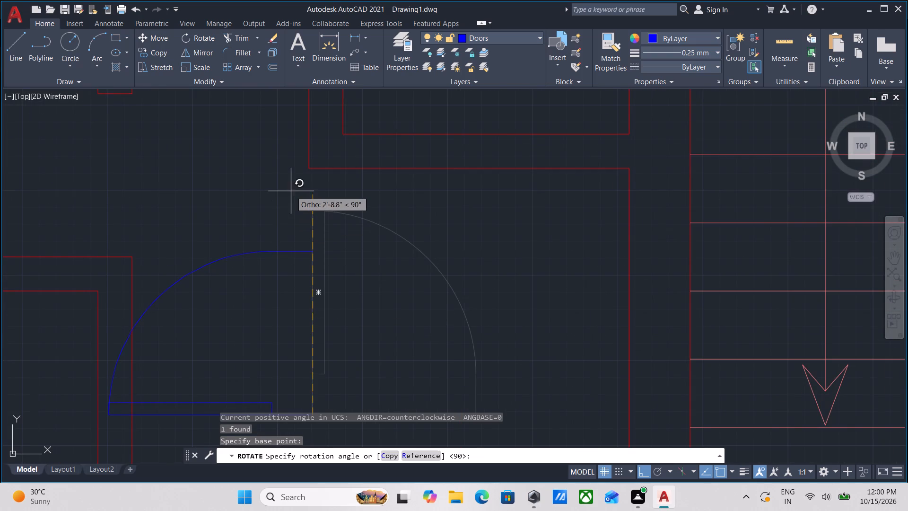
click(291, 191)
Copy the rotated door from its jamb corner into the opening at the lower corner of the top-left room, with Ortho off.
scroll(286, 262, down, 2)
middle_drag(282, 245, 293, 218)
click(310, 307)
click(277, 269)
middle_drag(282, 275, 283, 313)
text(CO)
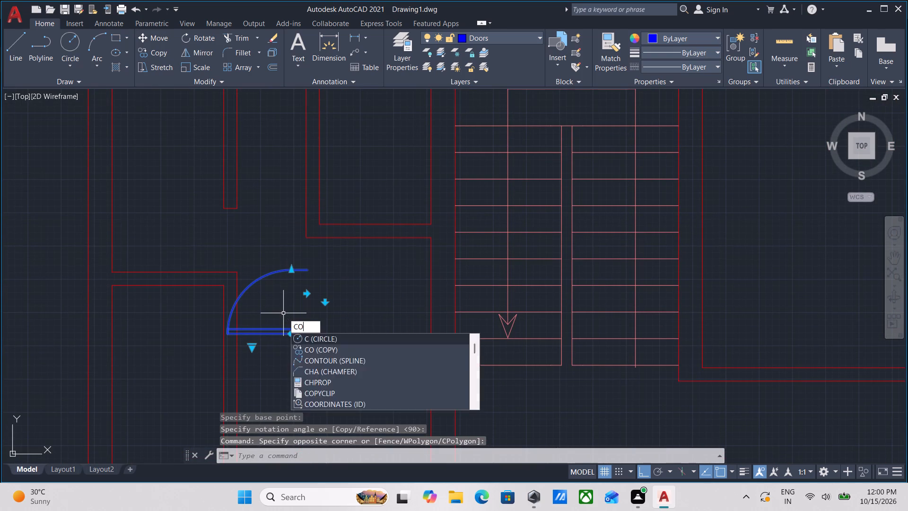
key(Return)
scroll(284, 335, up, 2)
click(342, 336)
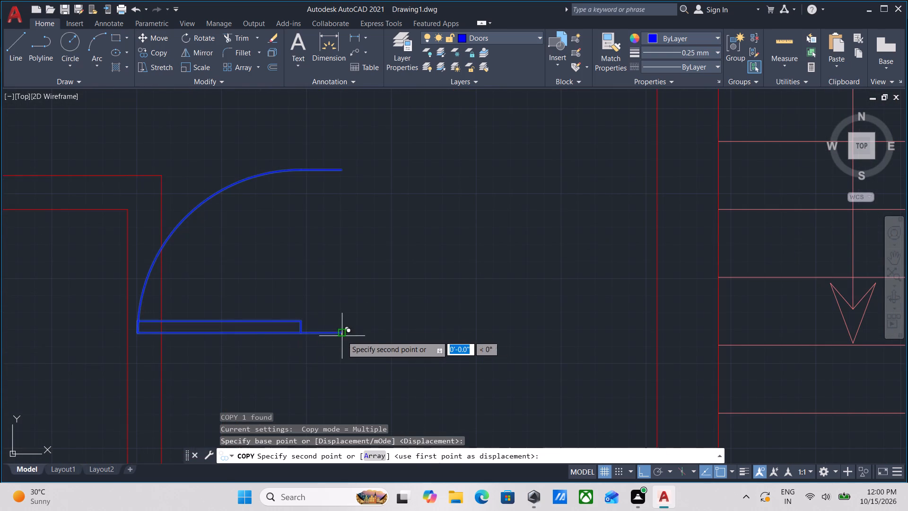
key(F8)
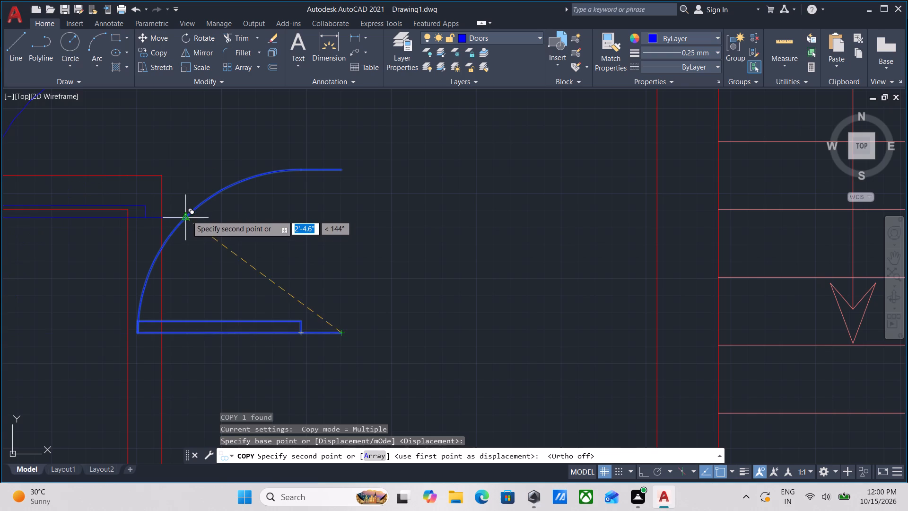
middle_drag(191, 216, 267, 272)
scroll(192, 216, down, 1)
click(248, 245)
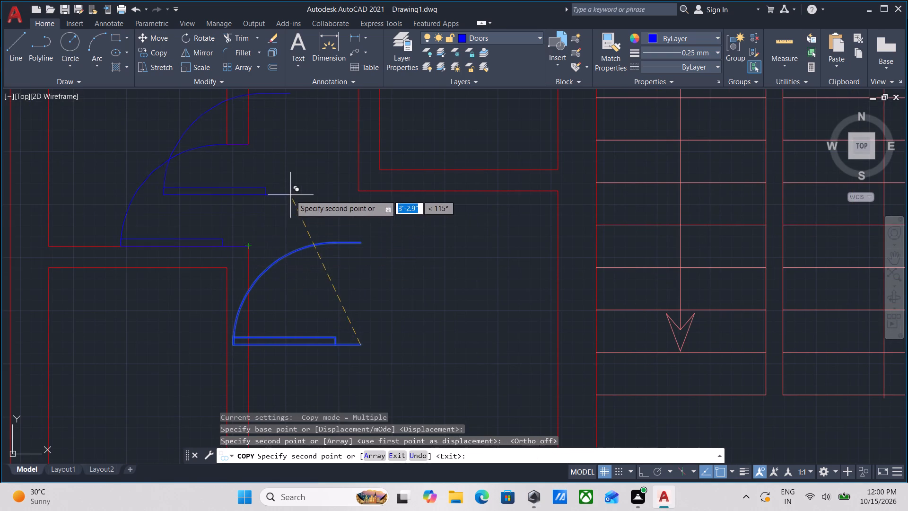
scroll(291, 195, down, 1)
middle_drag(289, 200, 265, 286)
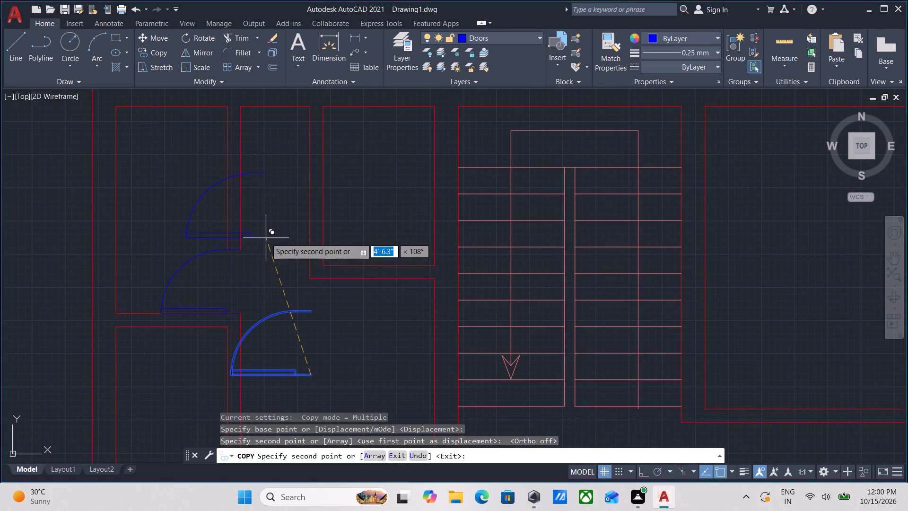
middle_drag(266, 250, 266, 274)
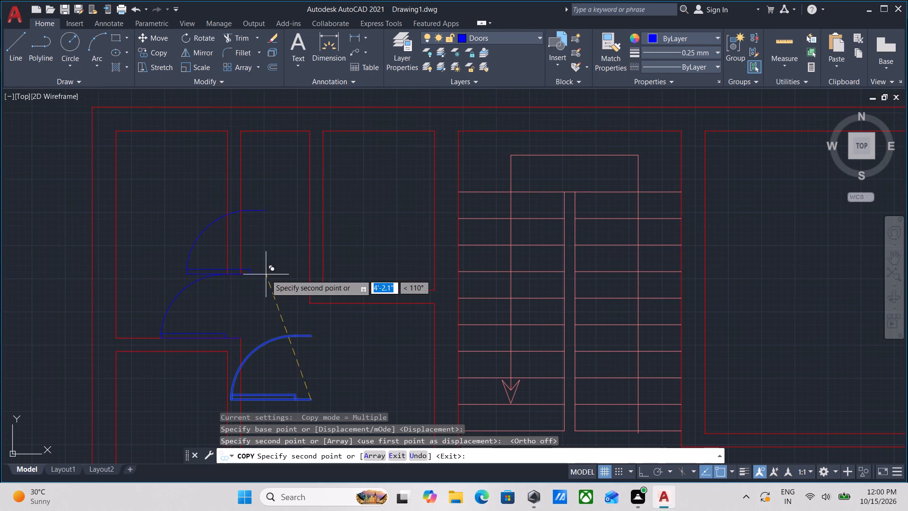
key(Escape)
Make Walls the current layer and draw a 5" line across the wall at the lower inner corner of the small room beside the staircase.
scroll(276, 294, up, 2)
middle_drag(283, 291, 255, 330)
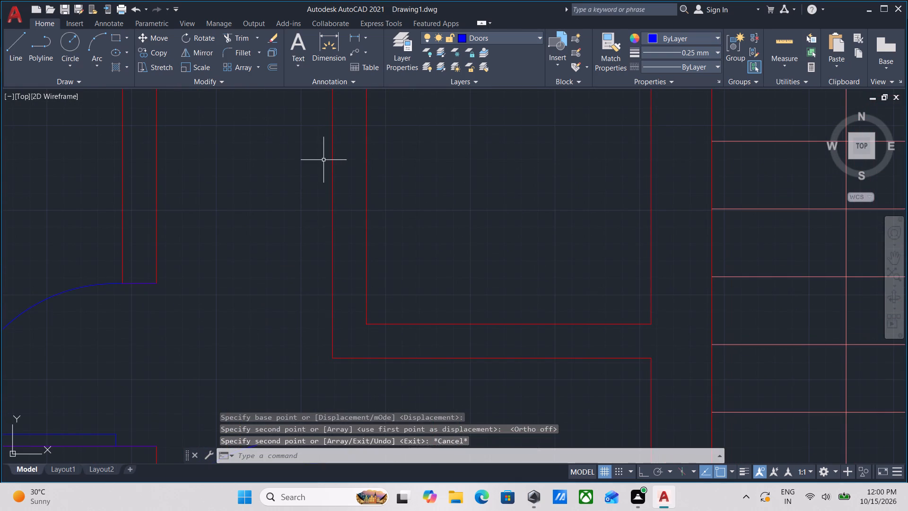
key(l)
key(Return)
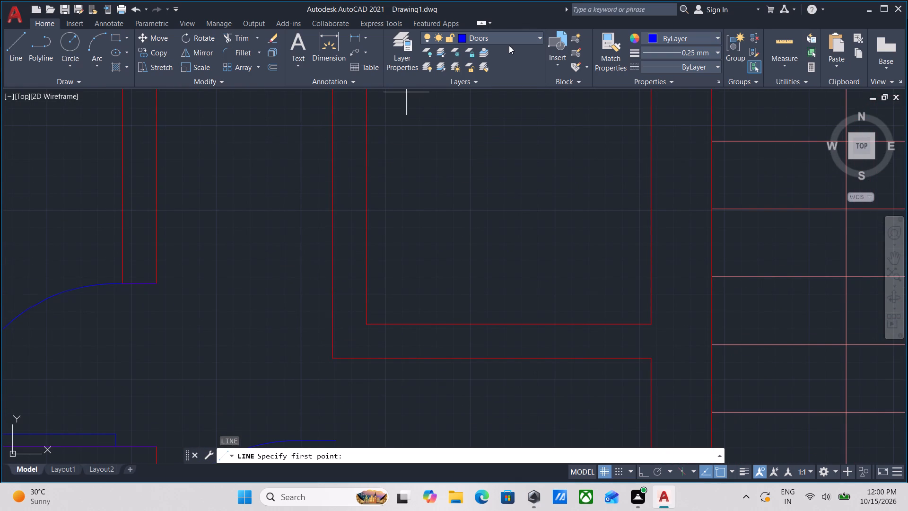
click(510, 38)
click(498, 92)
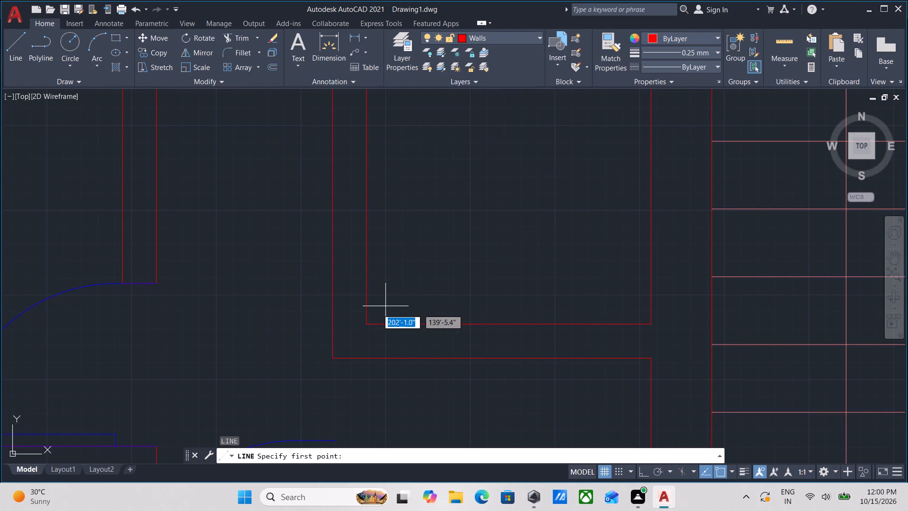
click(368, 322)
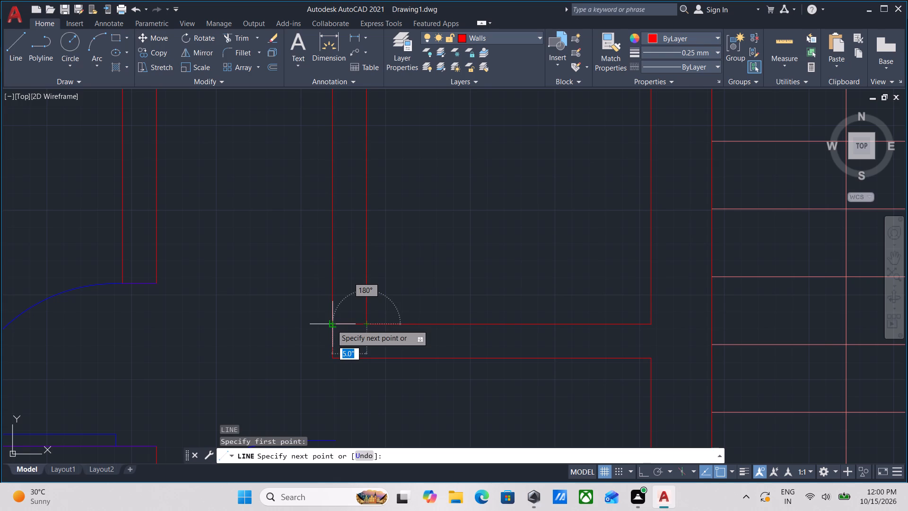
click(332, 325)
scroll(332, 325, up, 2)
key(Escape)
Offset the short line across the wall upward by 2' to mark the other side of the door opening.
click(369, 341)
click(359, 290)
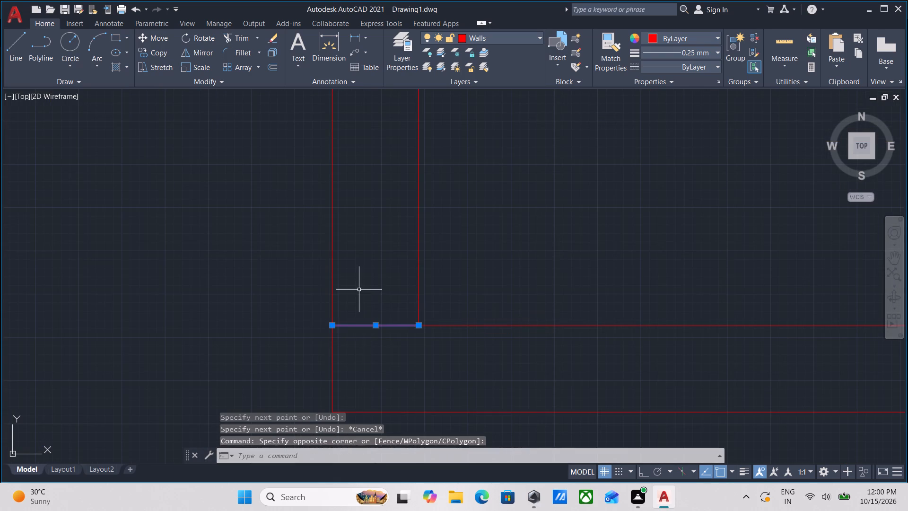
middle_drag(359, 290, 353, 315)
key(o)
key(Return)
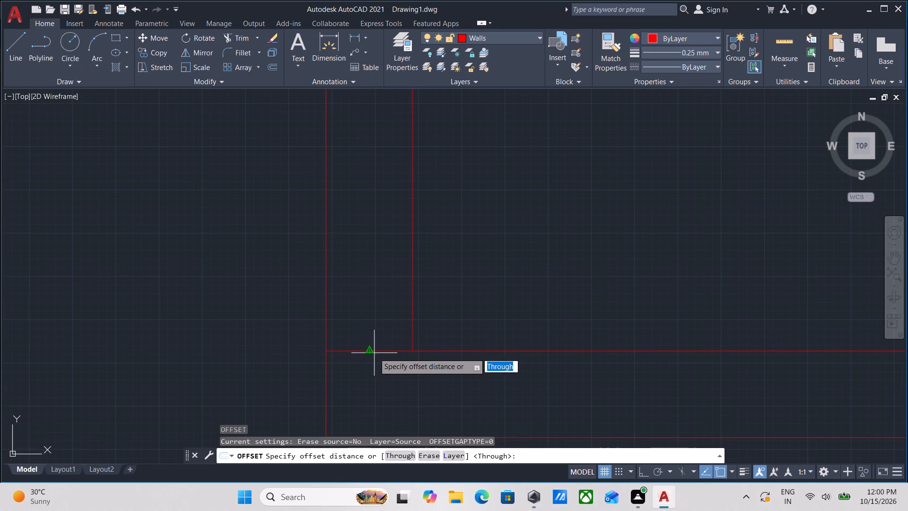
click(372, 352)
click(366, 228)
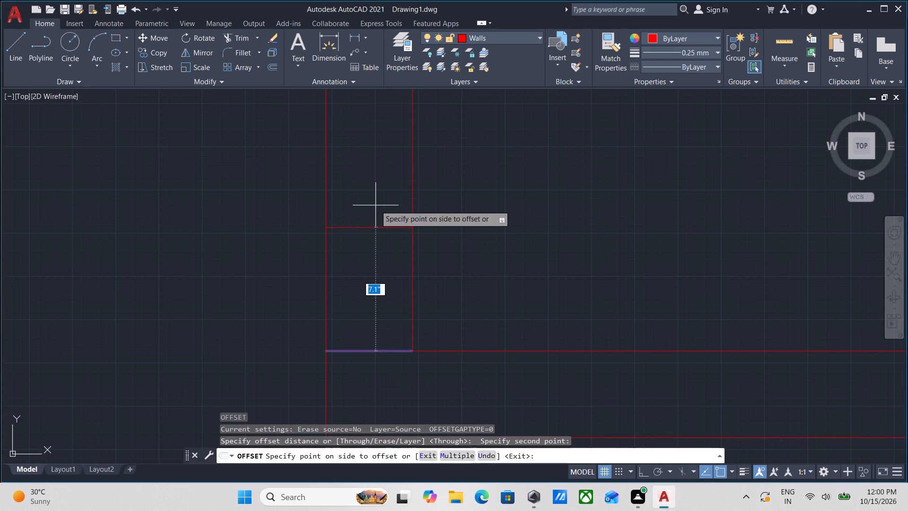
text(2')
key(Return)
scroll(400, 212, down, 3)
middle_drag(399, 243, 385, 309)
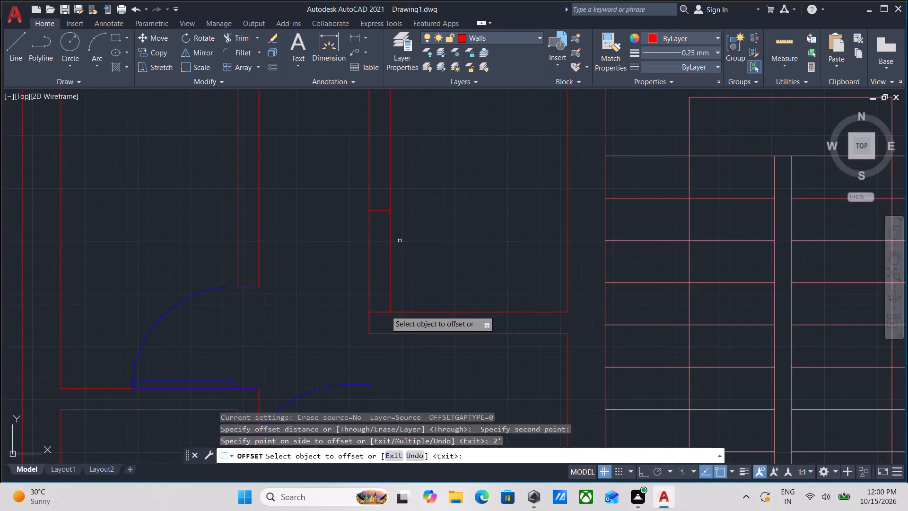
key(Escape)
Trim both wall lines between the two short cross lines to cut the door opening of the small room.
scroll(389, 276, up, 2)
middle_drag(417, 274, 414, 302)
text(TR)
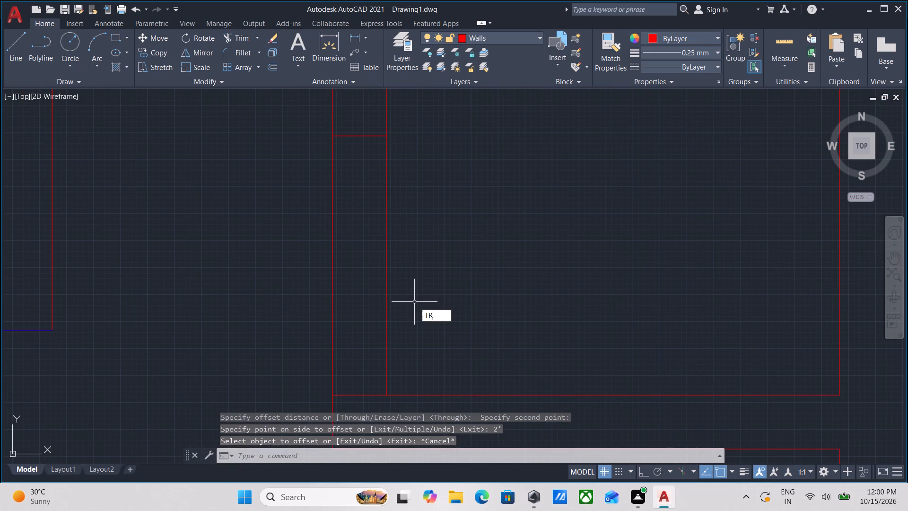
key(Return)
click(425, 270)
click(259, 248)
scroll(308, 254, down, 2)
middle_drag(349, 171, 352, 167)
scroll(383, 234, down, 2)
middle_drag(383, 234, 394, 197)
key(Escape)
scroll(364, 280, up, 2)
key(Escape)
Mirror the loose rotated door about a vertical line through its jamb corner with Ortho on, keeping the original.
drag(334, 181, 333, 176)
click(364, 272)
click(349, 254)
click(321, 204)
middle_click(365, 278)
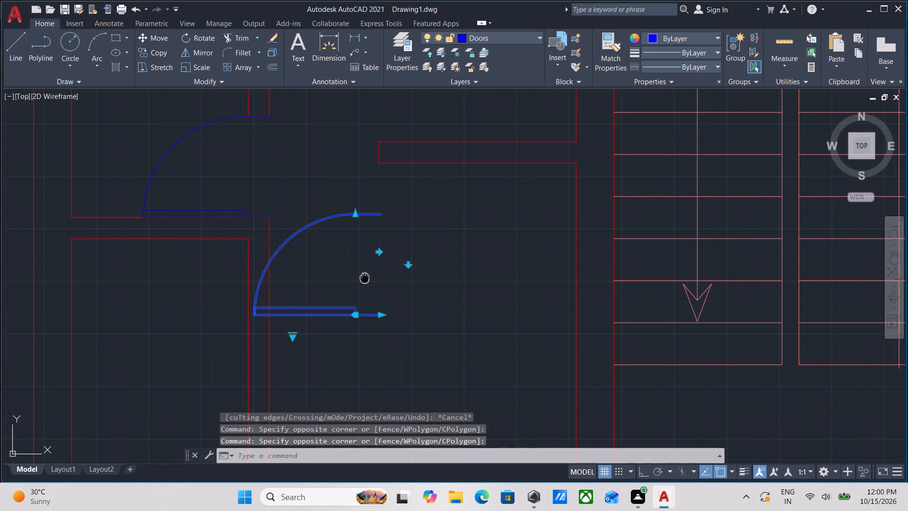
text(MI)
key(Return)
click(387, 320)
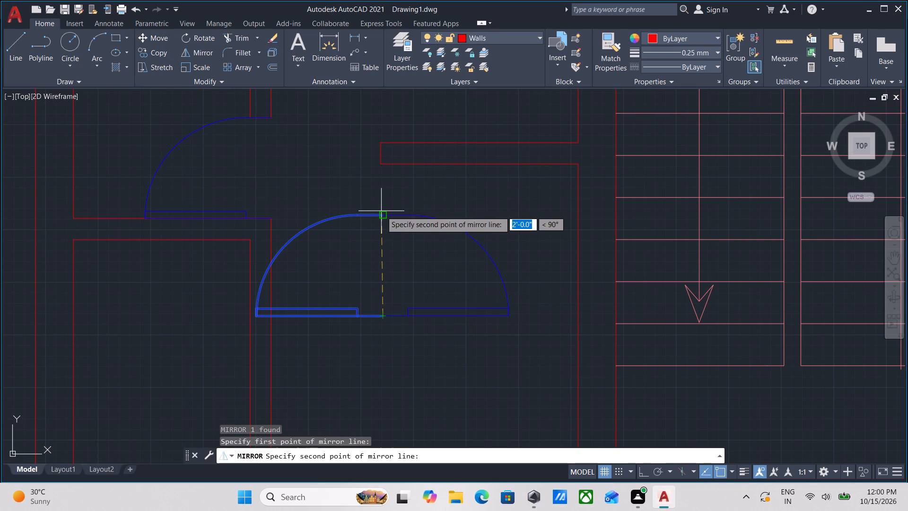
key(F8)
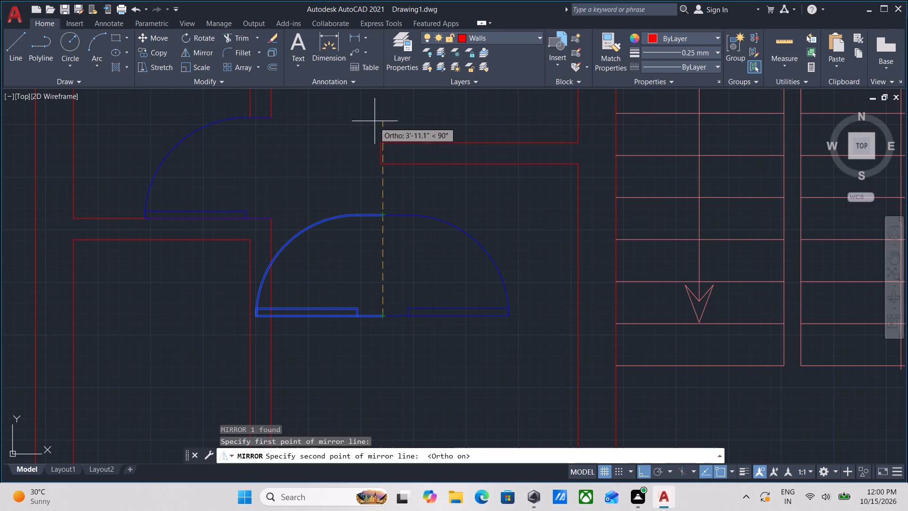
click(352, 160)
drag(379, 200, 354, 160)
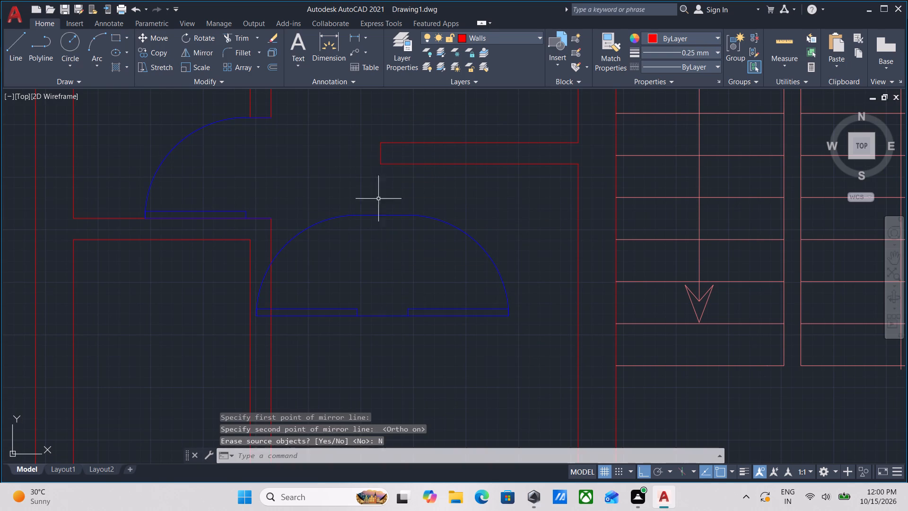
Move the mirrored door straight up into the new wall opening of the small room beside the staircase.
click(455, 334)
click(438, 286)
middle_drag(438, 281, 442, 316)
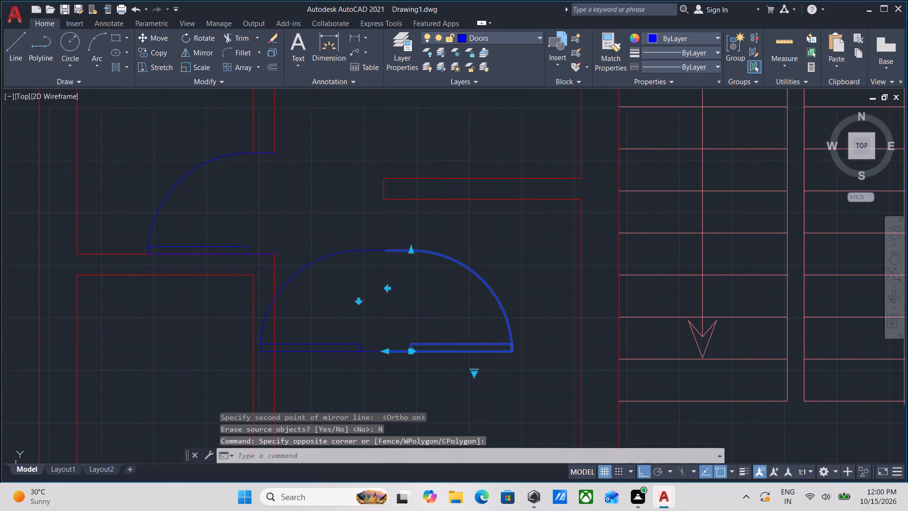
key(m)
key(Return)
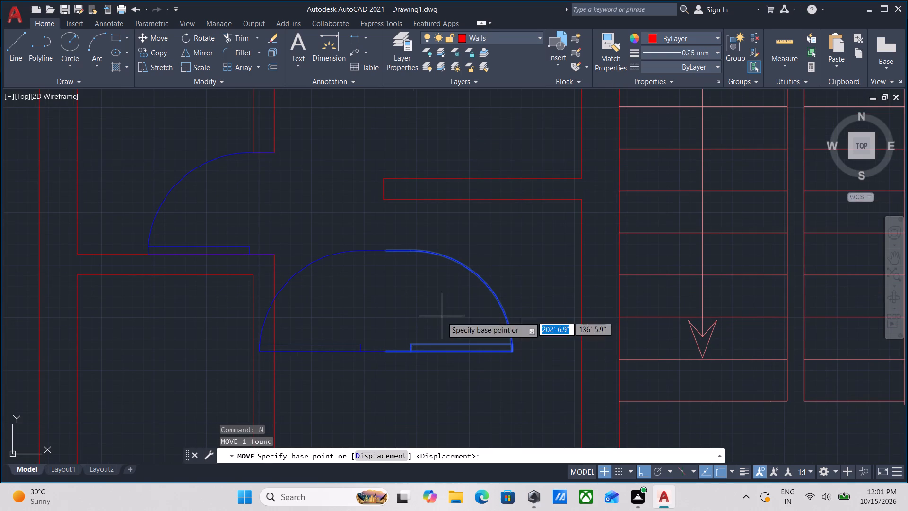
click(385, 352)
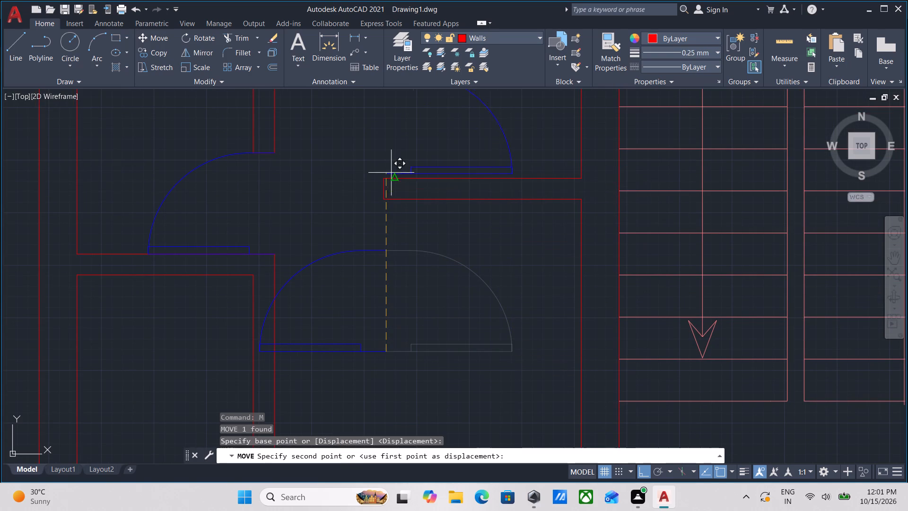
click(385, 178)
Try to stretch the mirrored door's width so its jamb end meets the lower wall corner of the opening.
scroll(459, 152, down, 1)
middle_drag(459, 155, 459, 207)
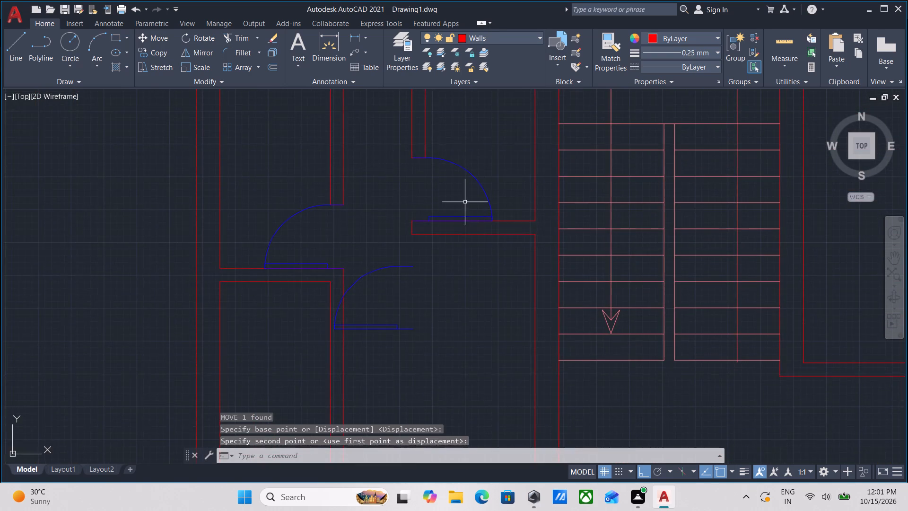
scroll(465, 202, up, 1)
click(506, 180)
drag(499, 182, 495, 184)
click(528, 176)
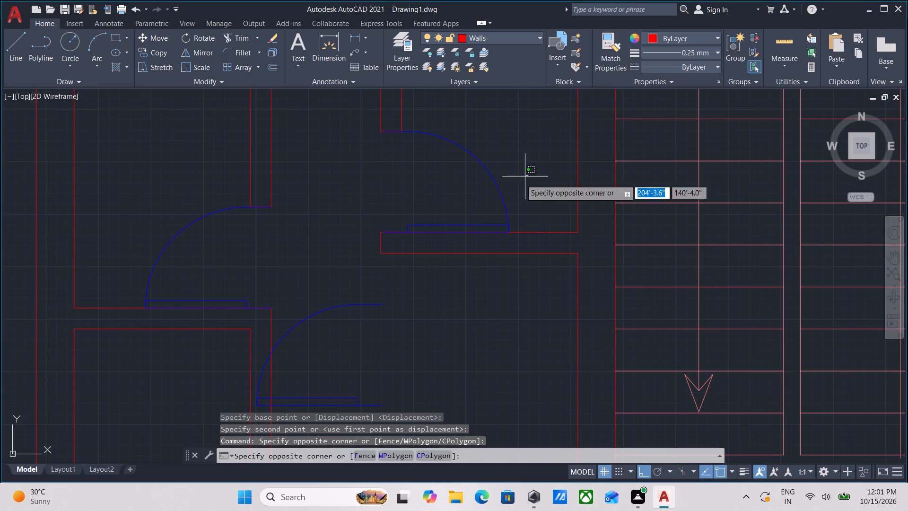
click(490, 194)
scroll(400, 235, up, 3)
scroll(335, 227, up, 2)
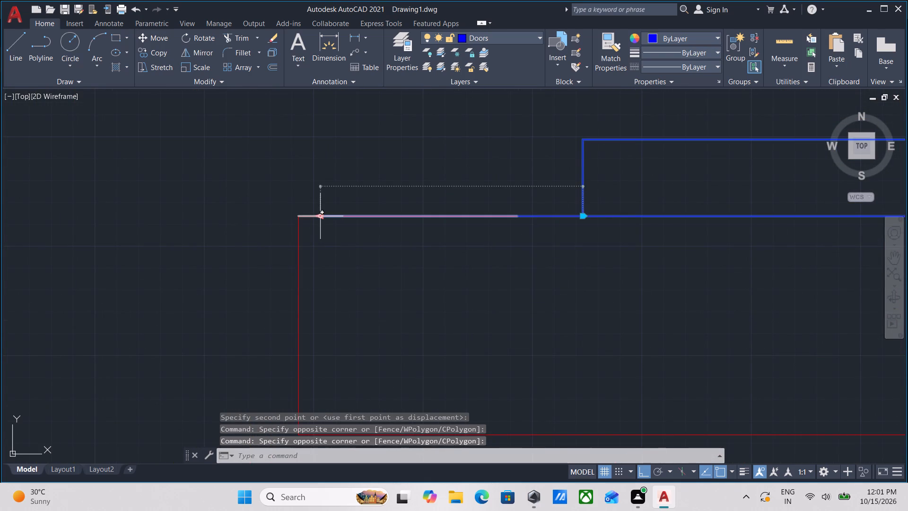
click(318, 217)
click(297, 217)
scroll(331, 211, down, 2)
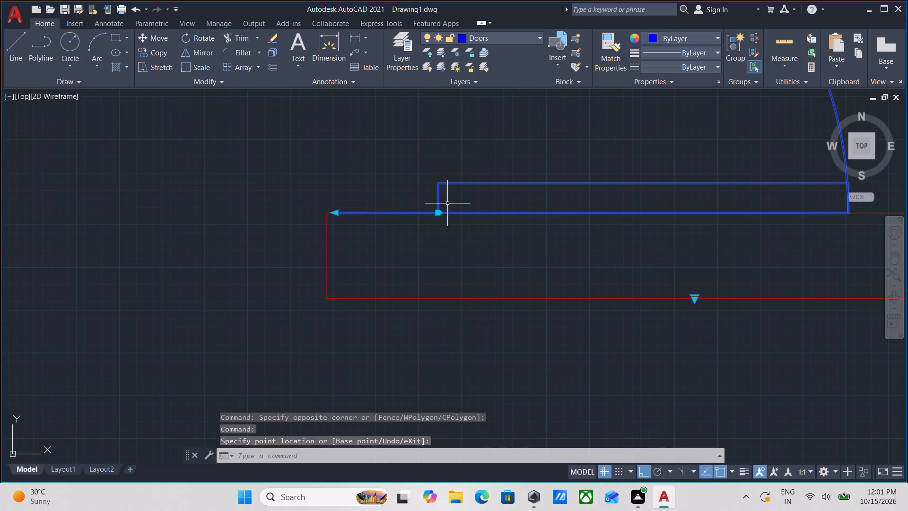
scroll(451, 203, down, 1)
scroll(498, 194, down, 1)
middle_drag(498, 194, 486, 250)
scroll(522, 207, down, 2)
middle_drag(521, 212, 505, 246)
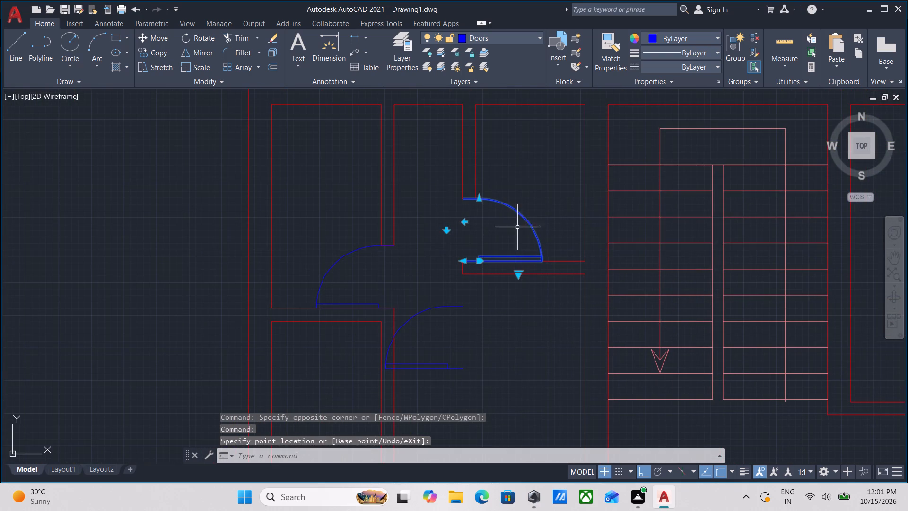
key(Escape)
Move the mirrored door about 0.5" sideways so its jamb corner meets the lower wall corner of the opening.
click(535, 207)
click(503, 237)
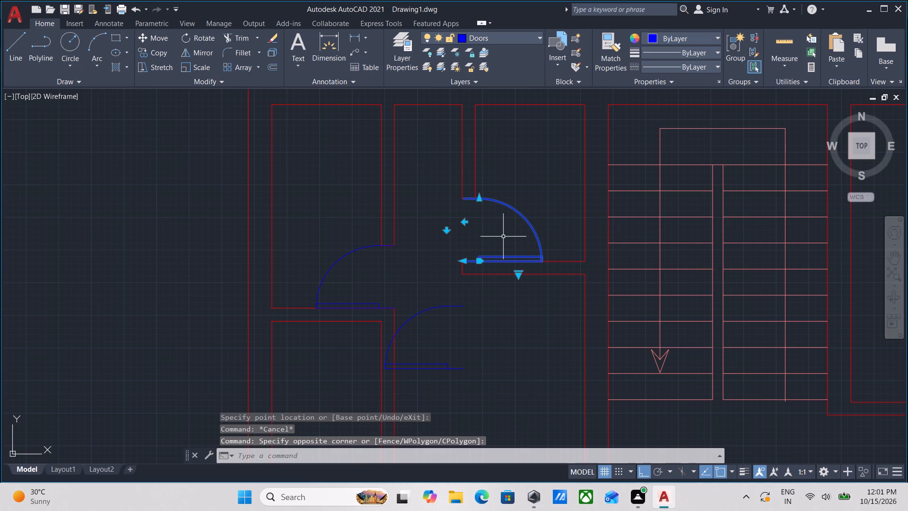
key(m)
key(Return)
scroll(463, 259, up, 3)
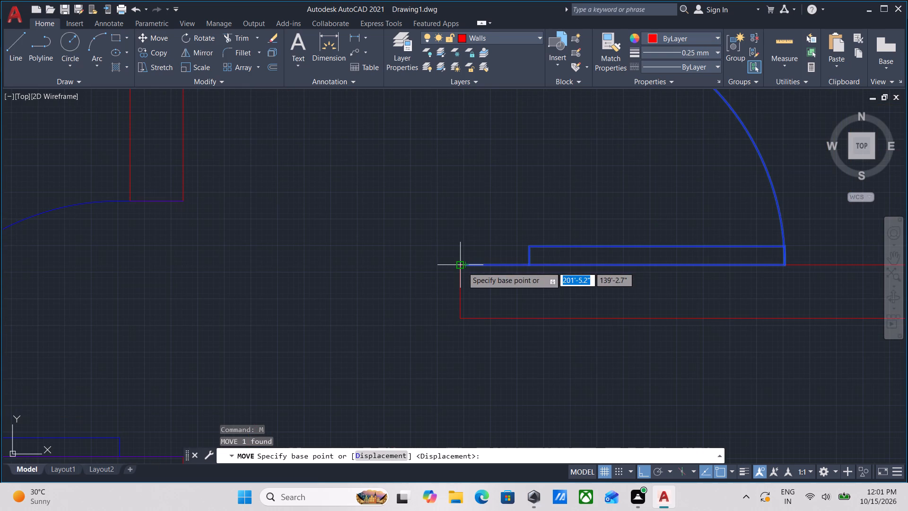
click(468, 264)
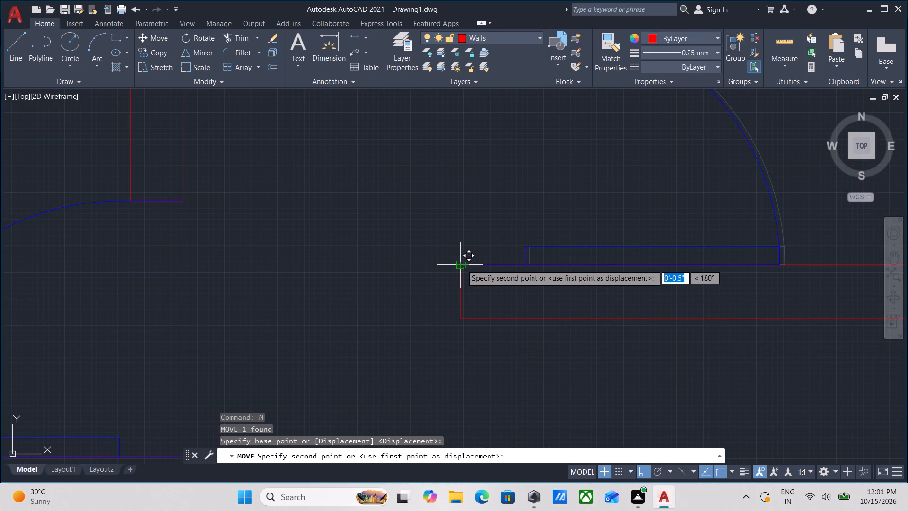
click(462, 264)
scroll(481, 240, down, 4)
middle_drag(505, 214, 437, 250)
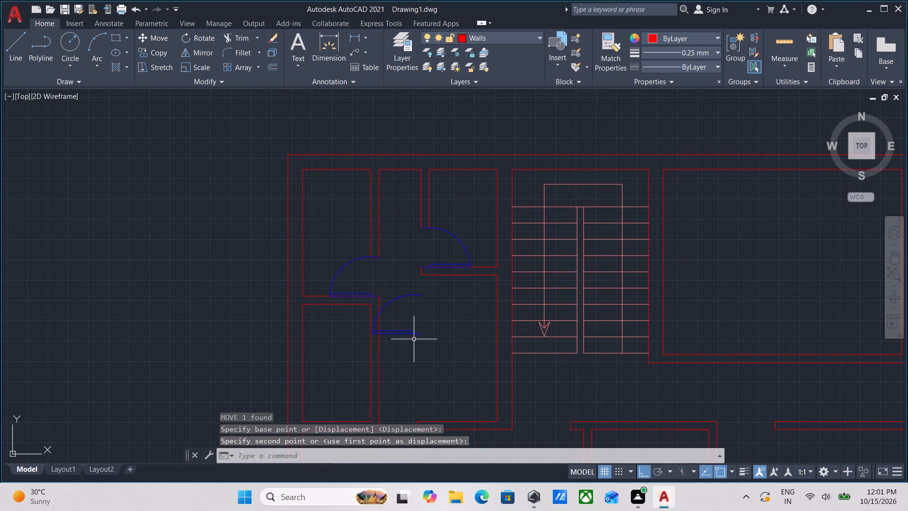
Rotate a copy of the loose door to 270° about its jamb corner with Ortho on, keeping the original.
click(414, 340)
click(398, 276)
right_click(398, 276)
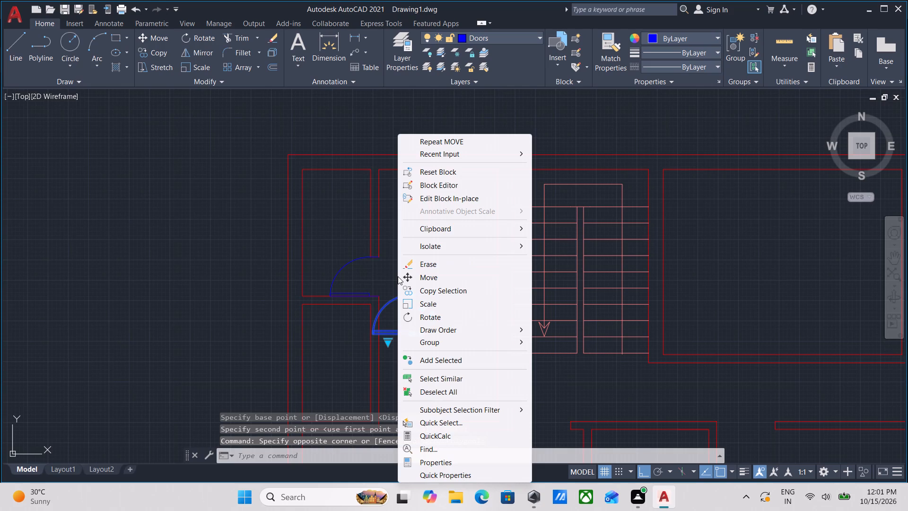
key(Escape)
scroll(405, 280, down, 3)
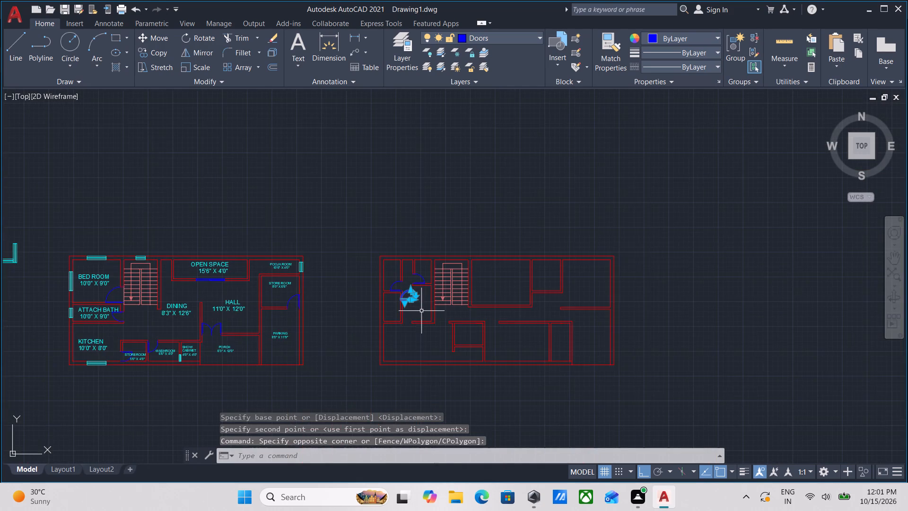
scroll(415, 312, up, 2)
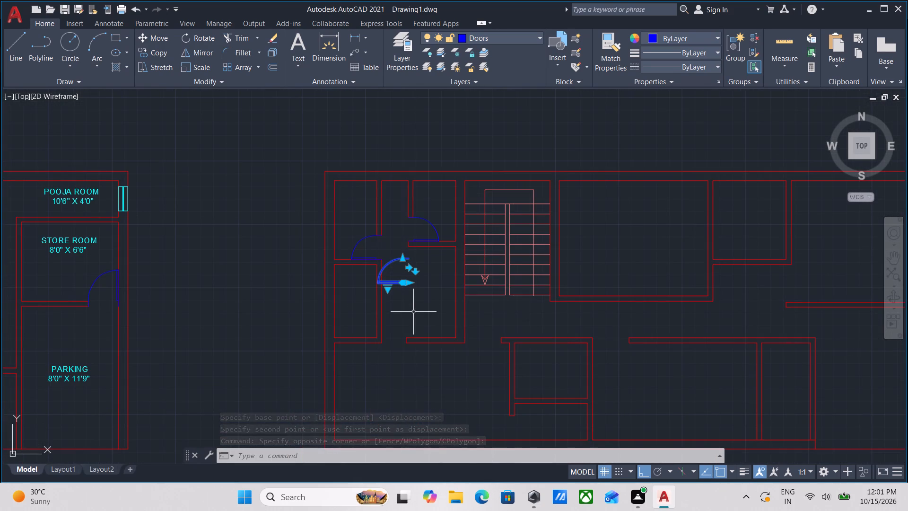
scroll(415, 295, up, 3)
text(RO)
key(Return)
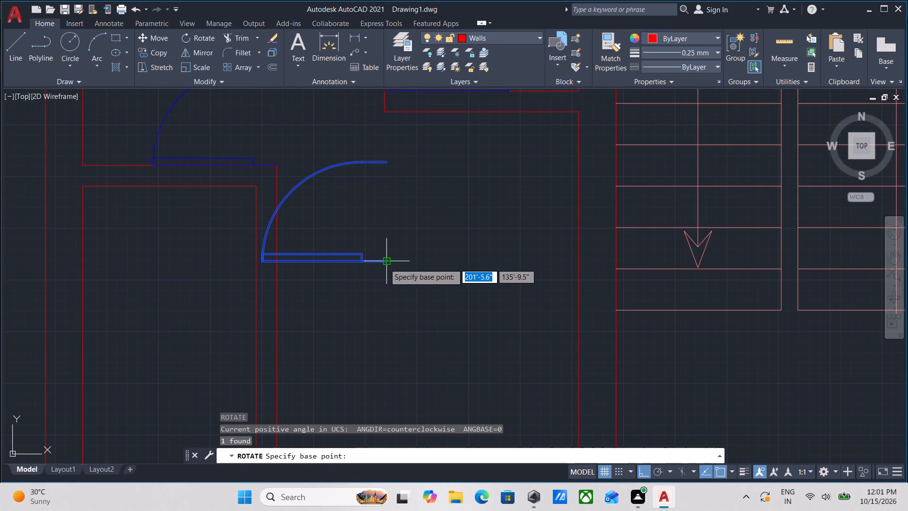
click(384, 264)
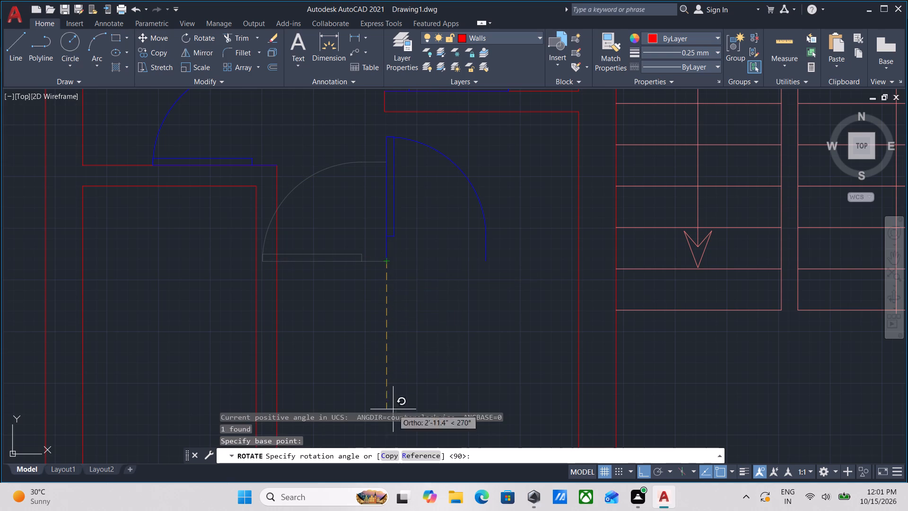
click(386, 453)
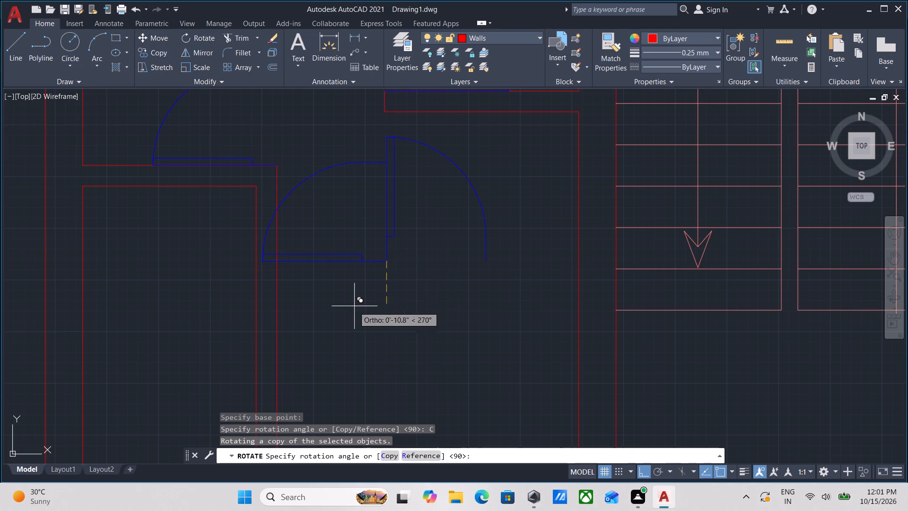
click(395, 324)
Copy the rotated door by its jamb corner, with Ortho off, into the lower wall opening of the small room beside the staircase.
drag(435, 249, 410, 235)
click(375, 214)
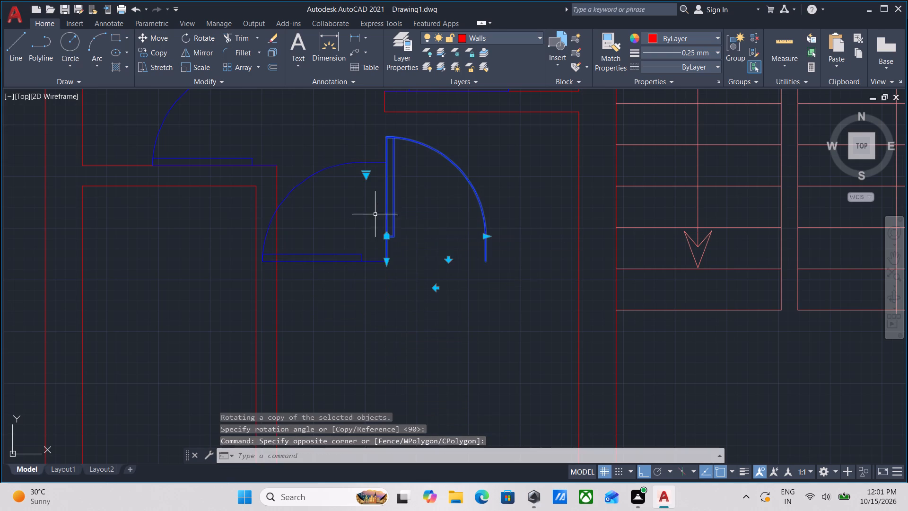
middle_drag(412, 257, 415, 239)
text(CO)
key(Return)
click(390, 240)
middle_drag(369, 334, 373, 287)
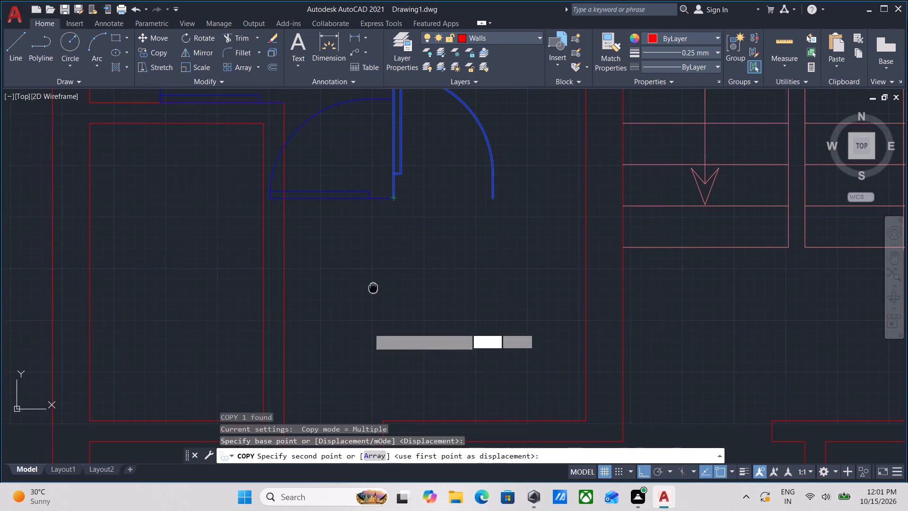
middle_drag(373, 287, 373, 287)
key(F8)
middle_drag(374, 287, 410, 176)
middle_drag(376, 297, 415, 238)
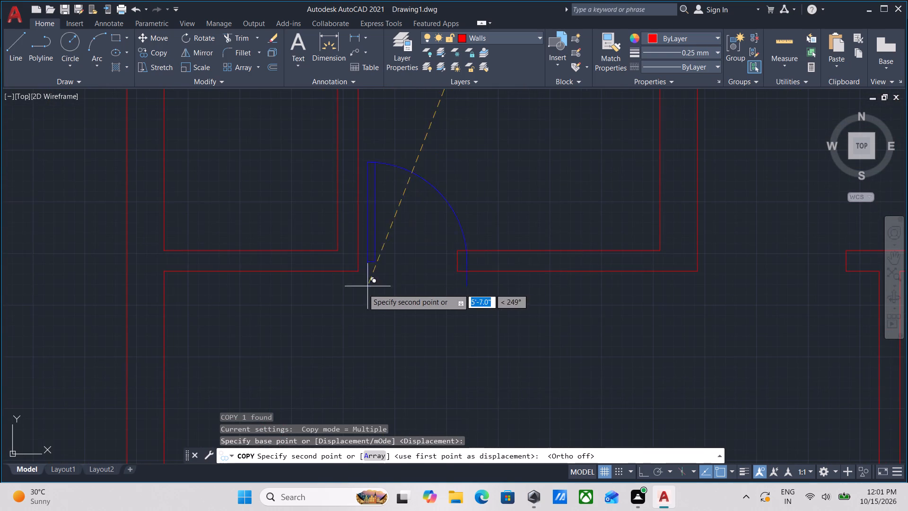
click(361, 273)
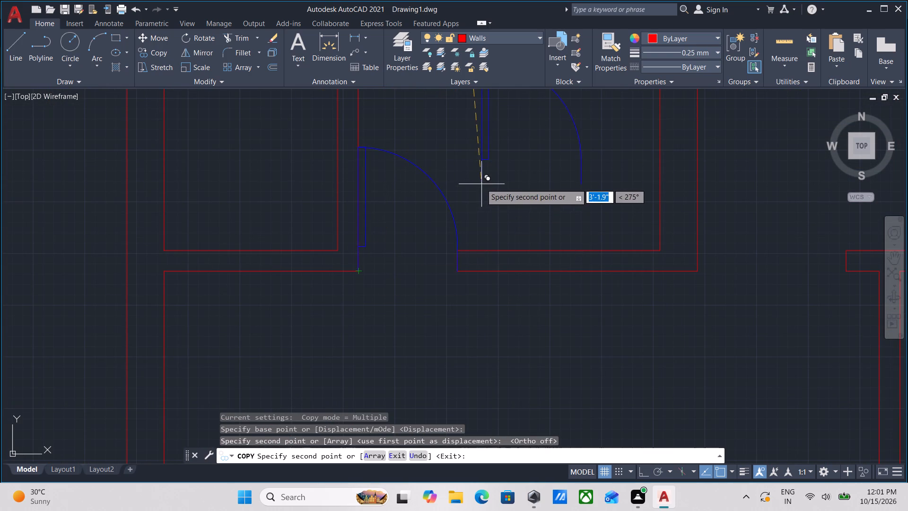
Place another copy of the door at the lower wall corner on the far side of the opening below the staircase.
scroll(474, 205, down, 1)
middle_drag(474, 205, 354, 226)
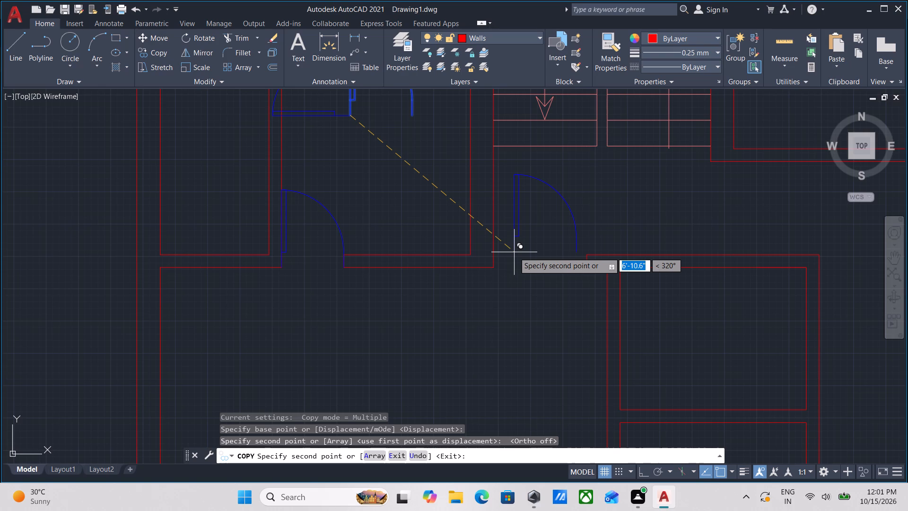
scroll(551, 269, down, 1)
scroll(581, 264, up, 2)
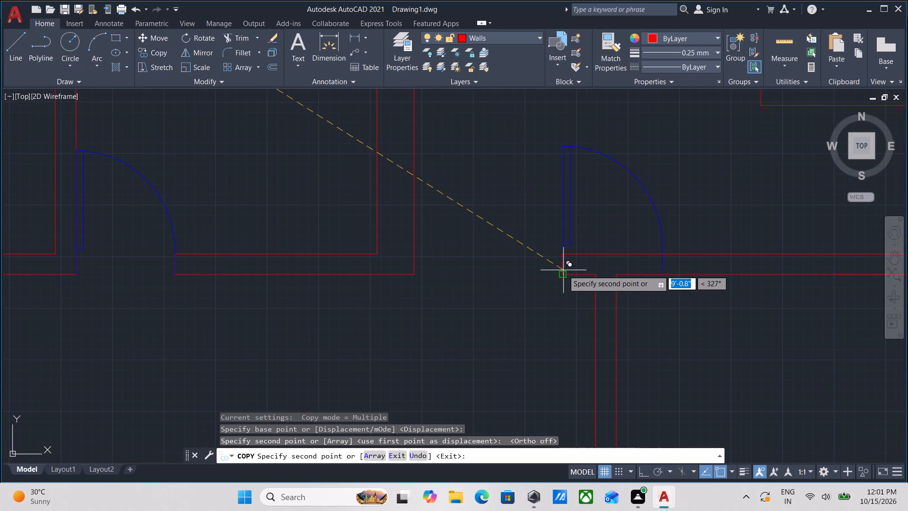
click(563, 271)
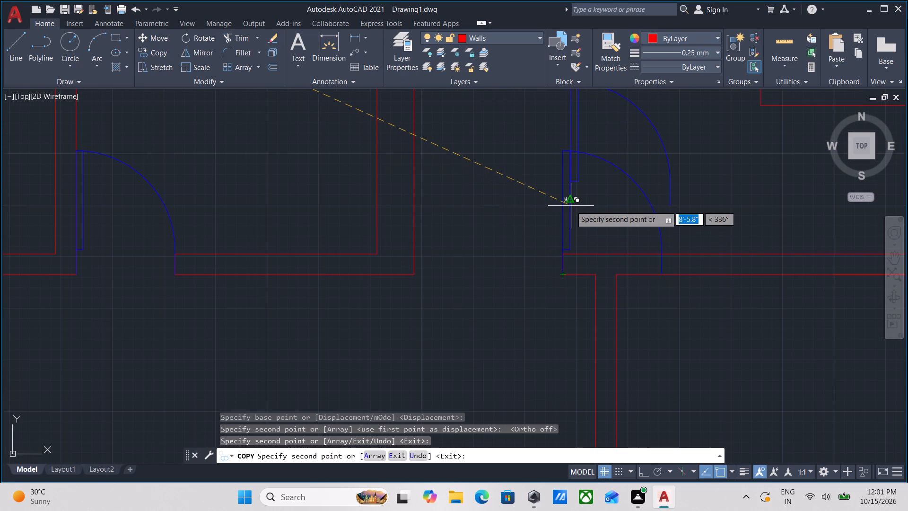
key(Escape)
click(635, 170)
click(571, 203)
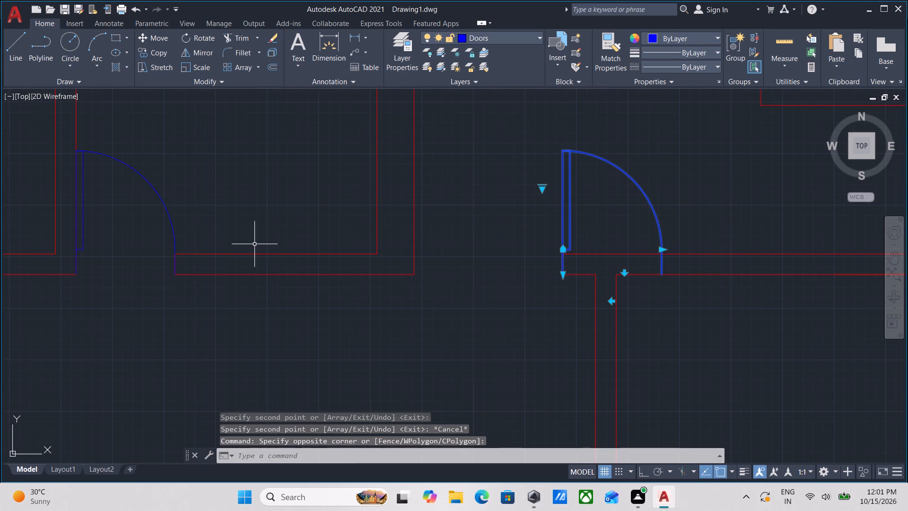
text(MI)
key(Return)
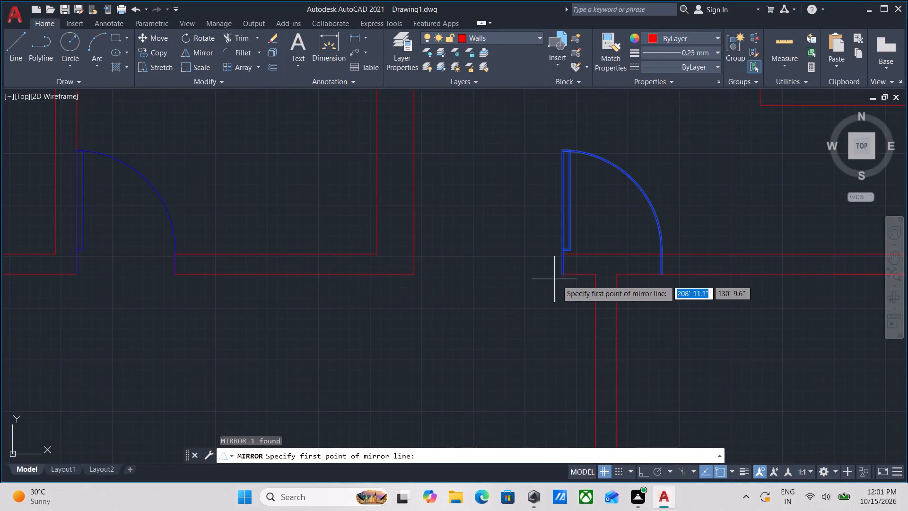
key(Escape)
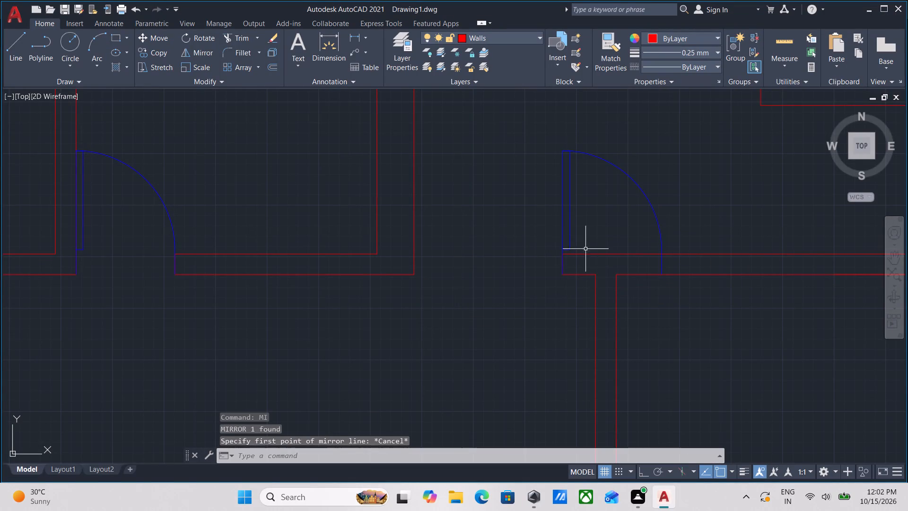
Mirror the door below the staircase about a horizontal line through the middle of the wall thickness with Ortho on, keeping the original.
click(589, 219)
click(529, 217)
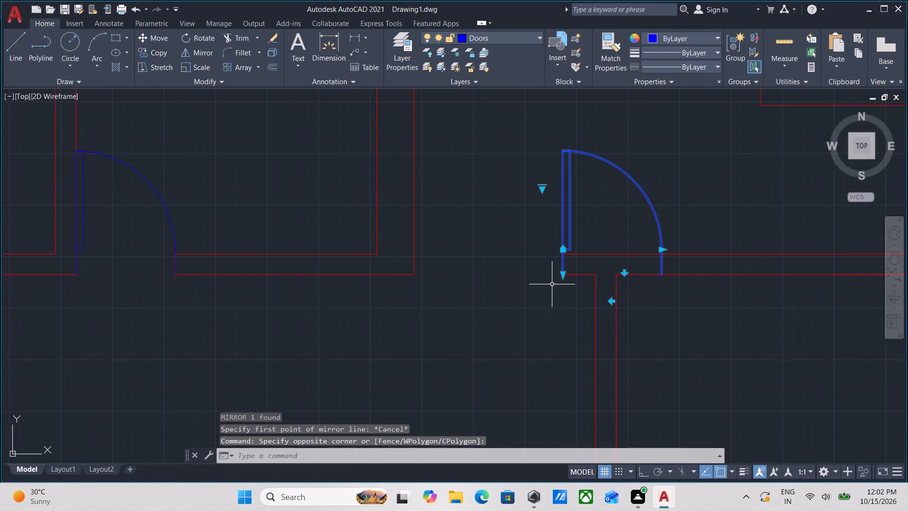
text(MI)
key(Return)
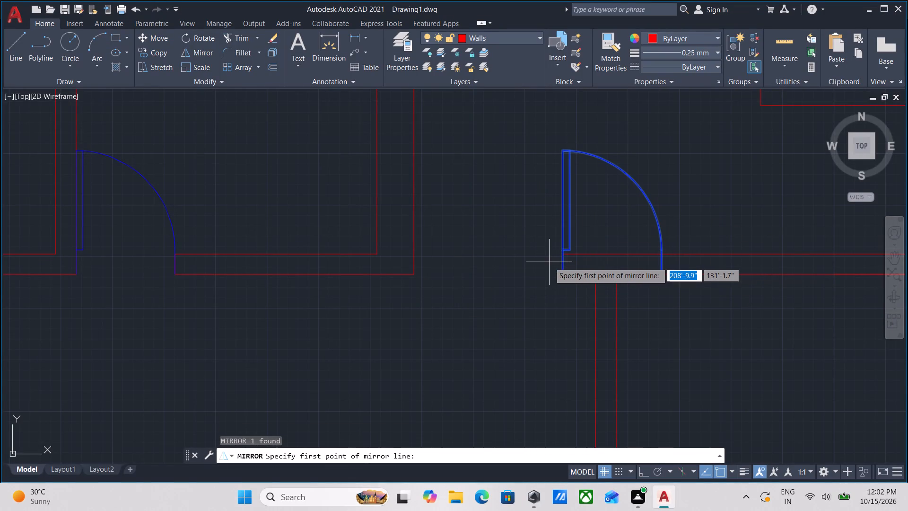
click(561, 260)
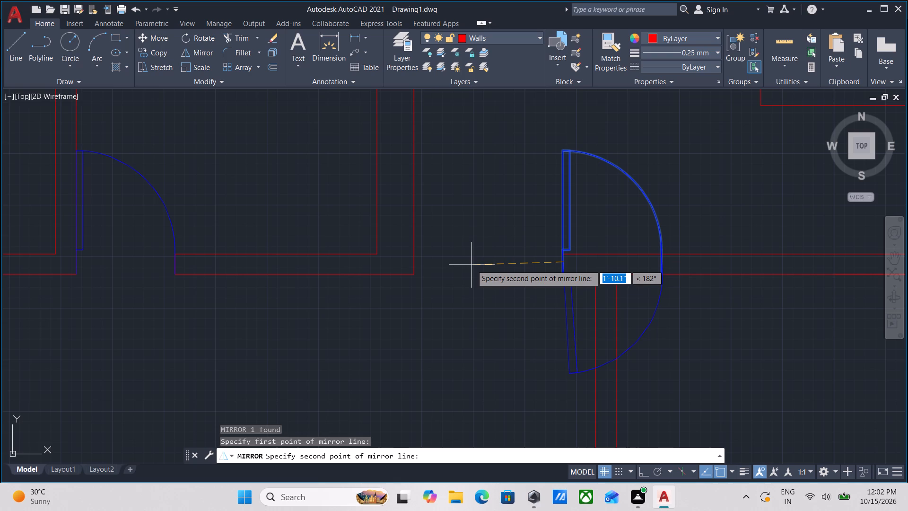
key(F8)
click(460, 272)
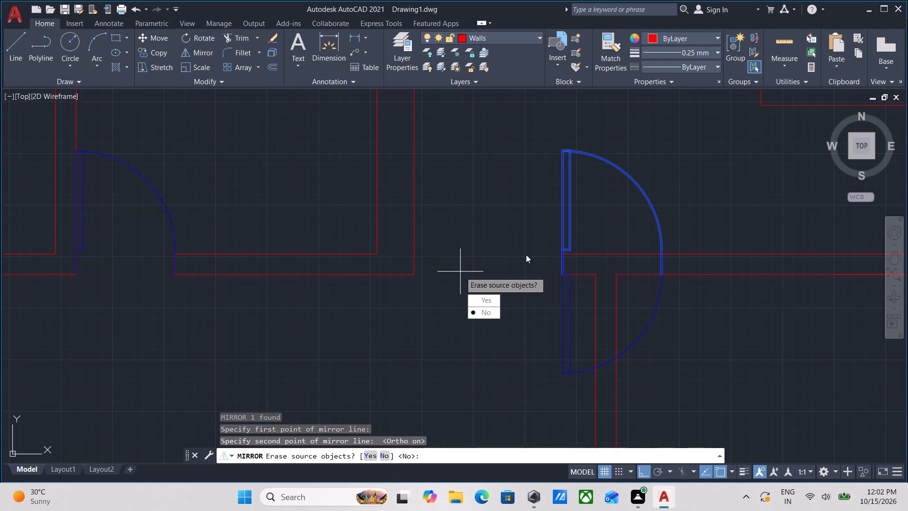
drag(485, 316, 460, 272)
Erase the original upward-opening door below the staircase.
drag(576, 195, 562, 192)
click(539, 186)
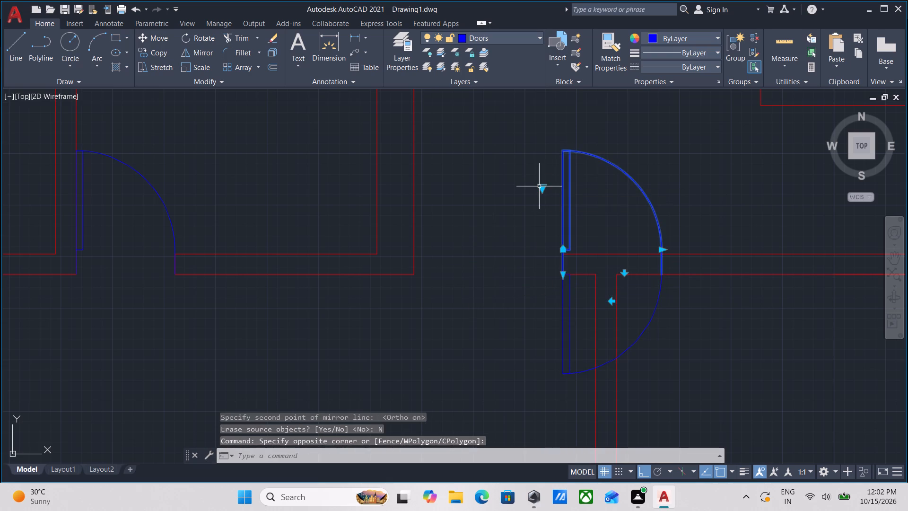
right_click(539, 186)
click(579, 259)
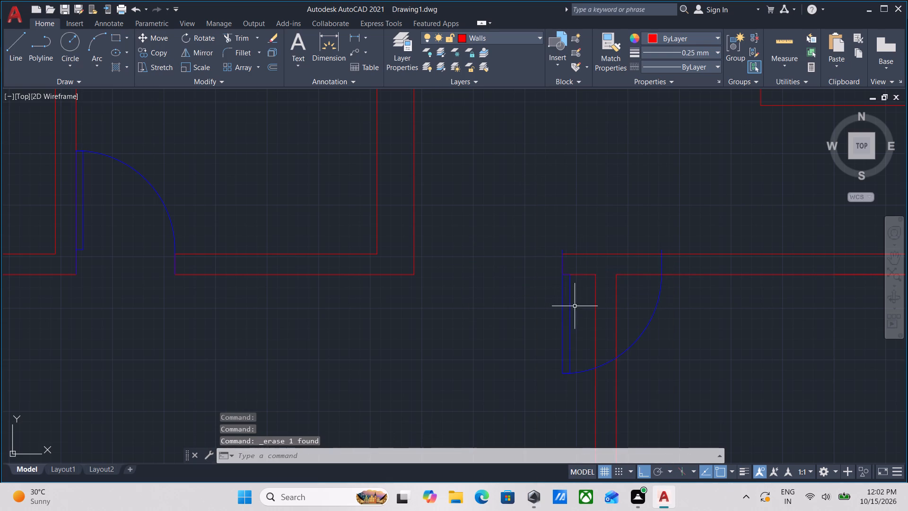
Mirror the downward-opening door about a vertical line through the upper wall corner, erasing the source door.
click(575, 306)
click(552, 303)
middle_drag(534, 294, 566, 309)
text(MI)
key(Return)
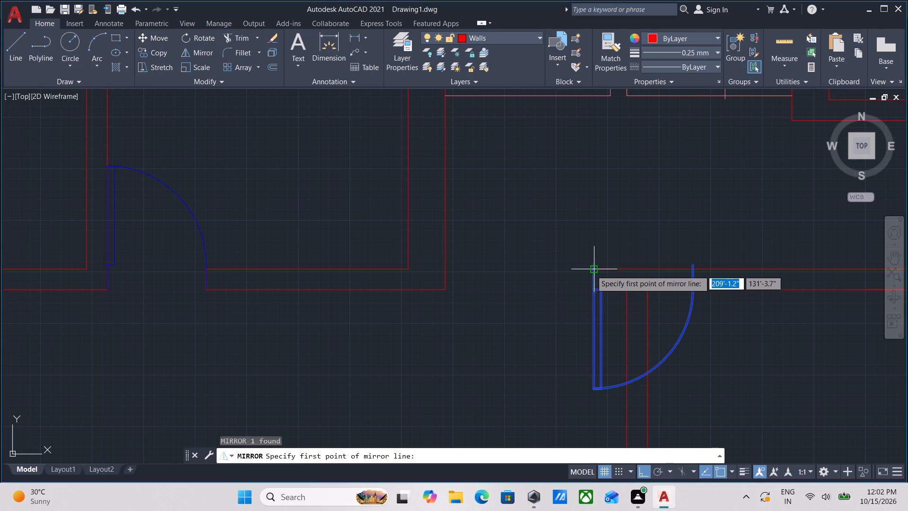
click(591, 270)
click(585, 187)
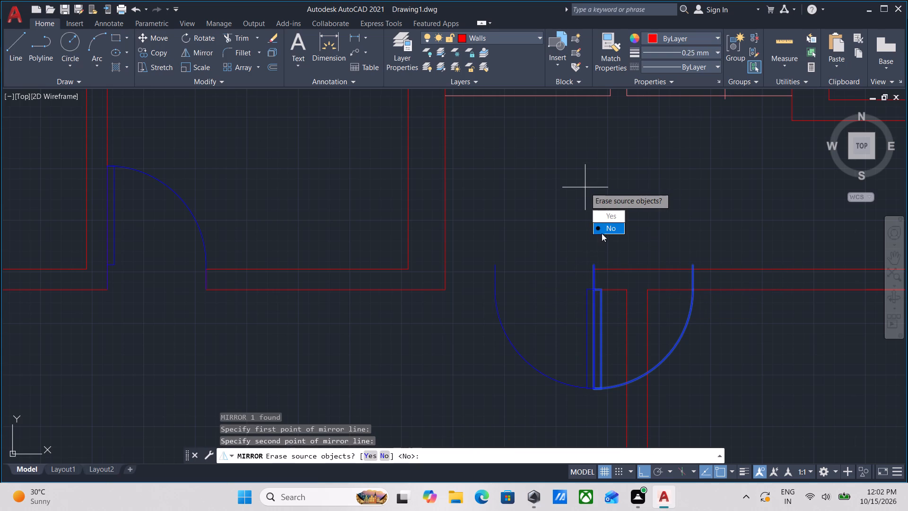
drag(610, 219, 585, 187)
Stretch the mirrored door's width to the opposite wall corner so it spans the opening below the staircase.
click(541, 300)
click(482, 315)
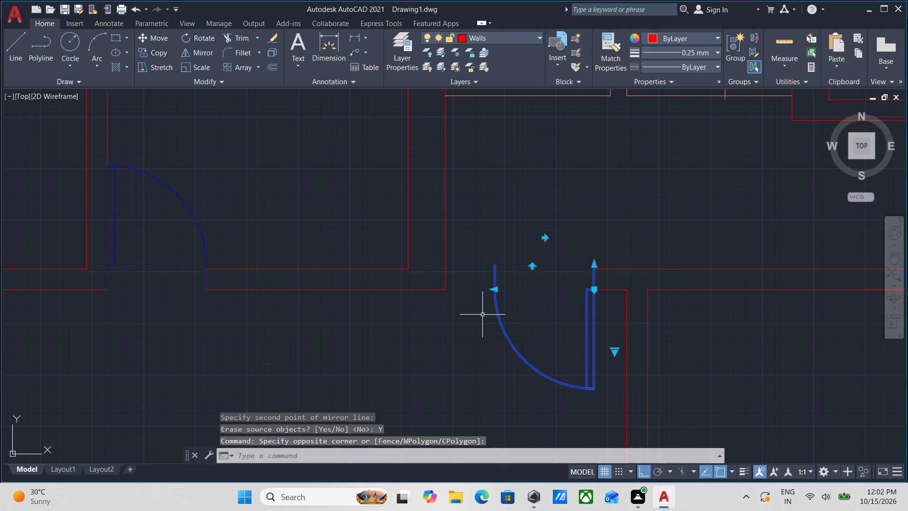
click(497, 289)
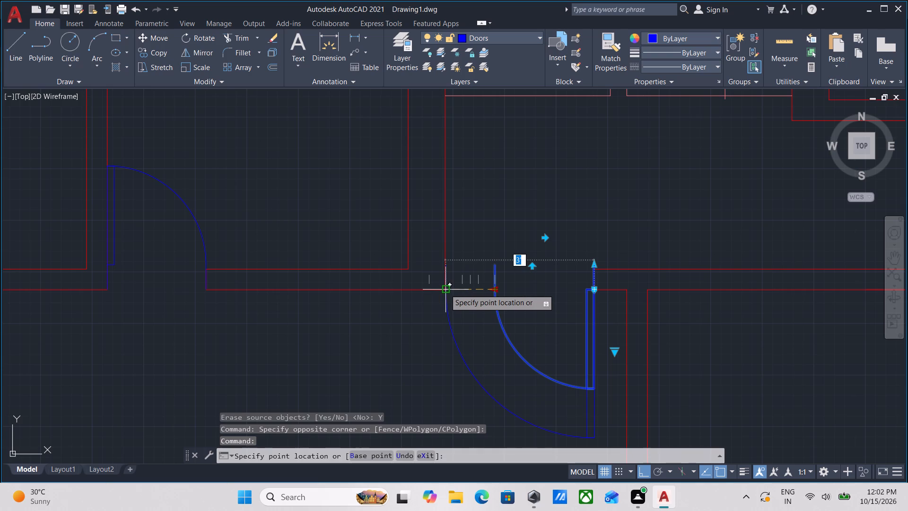
click(444, 289)
scroll(505, 261, down, 2)
scroll(541, 270, up, 1)
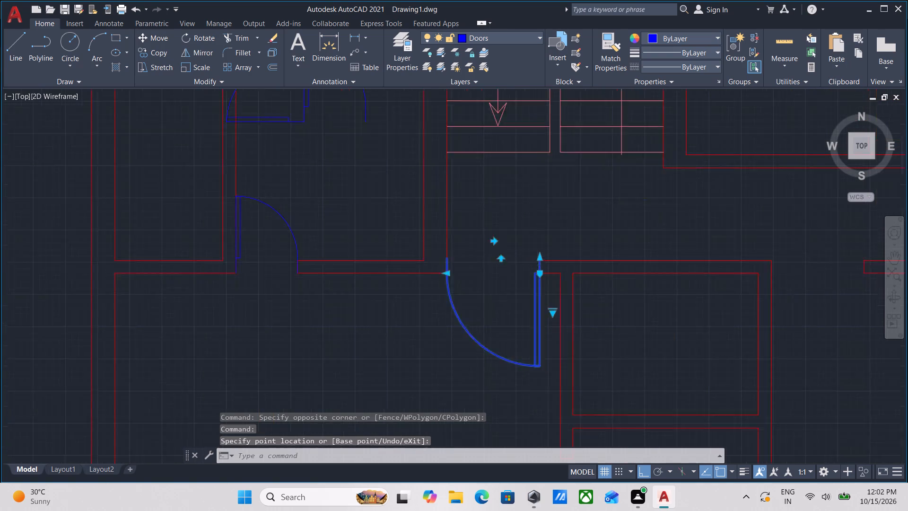
scroll(541, 270, up, 2)
key(Escape)
Move the widened door about 1" straight down so its jamb end meets the upper wall corner of the opening.
scroll(543, 292, up, 2)
click(555, 367)
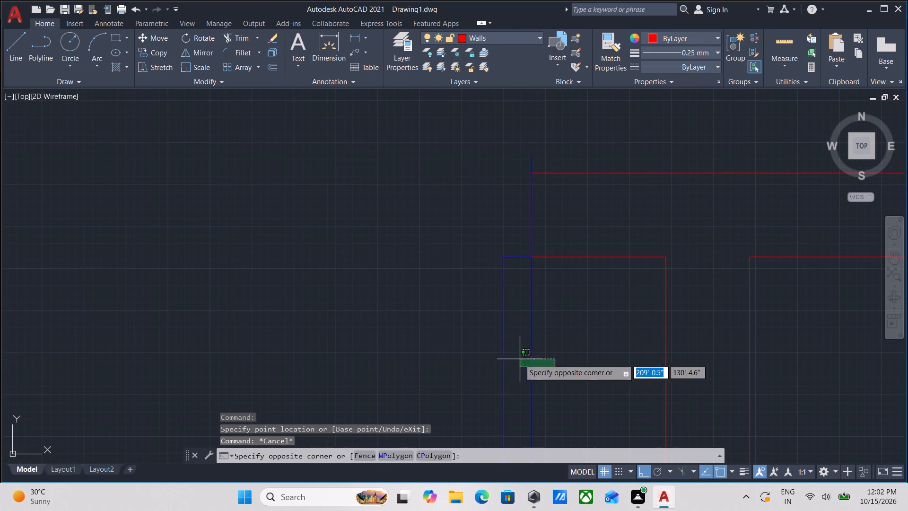
click(518, 359)
scroll(456, 315, down, 1)
middle_drag(456, 315, 442, 357)
key(m)
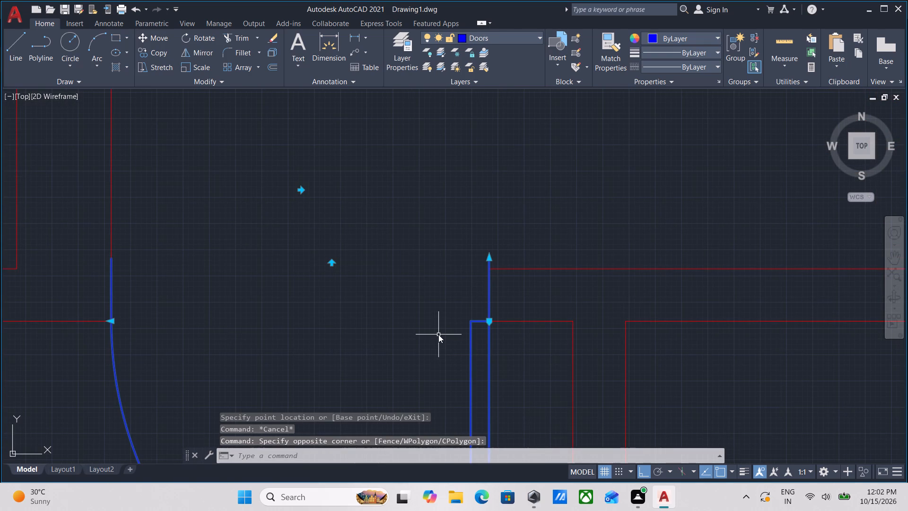
key(Return)
click(489, 260)
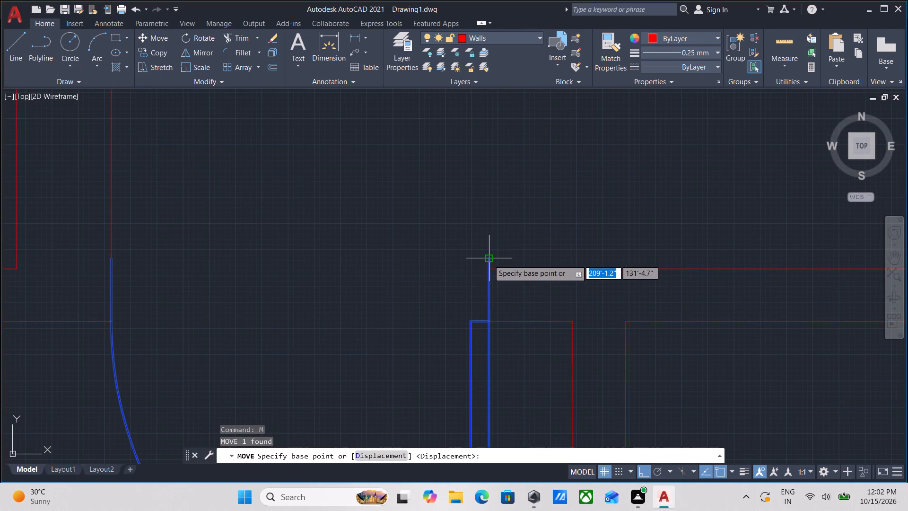
click(488, 272)
scroll(488, 272, down, 4)
scroll(470, 295, up, 1)
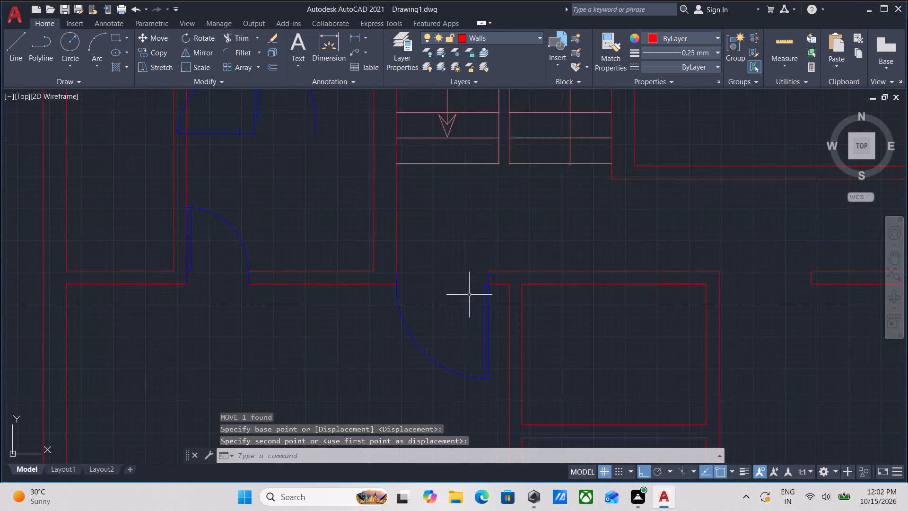
scroll(465, 292, up, 1)
key(Escape)
Mirror the widened door below the staircase about a vertical line through the midpoint of the small room's upper wall, keeping the source door.
scroll(425, 273, down, 2)
middle_drag(425, 273, 450, 284)
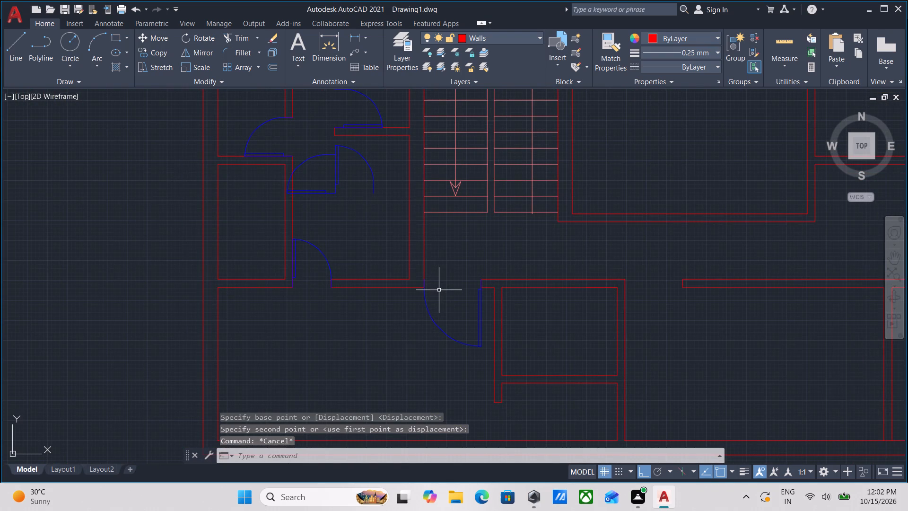
scroll(439, 291, down, 2)
scroll(439, 291, up, 2)
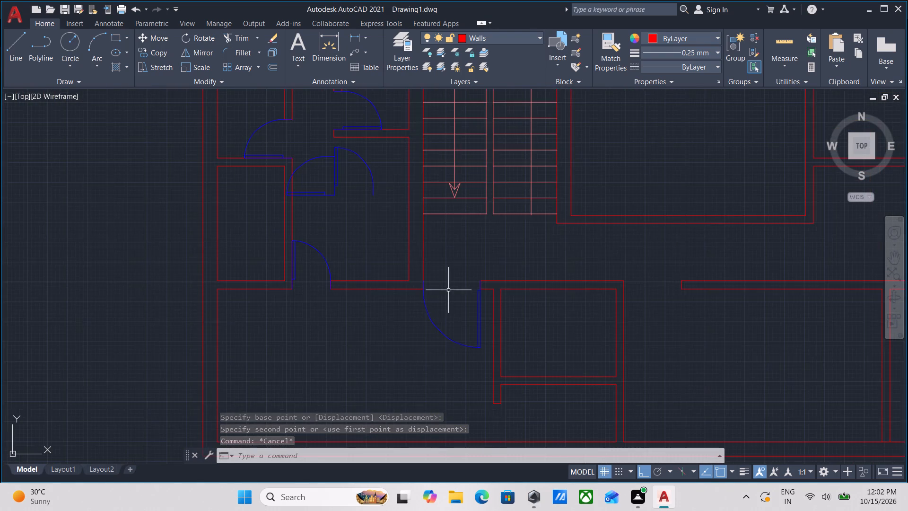
scroll(456, 302, up, 2)
click(425, 303)
click(358, 335)
scroll(381, 322, down, 1)
middle_drag(367, 316, 319, 298)
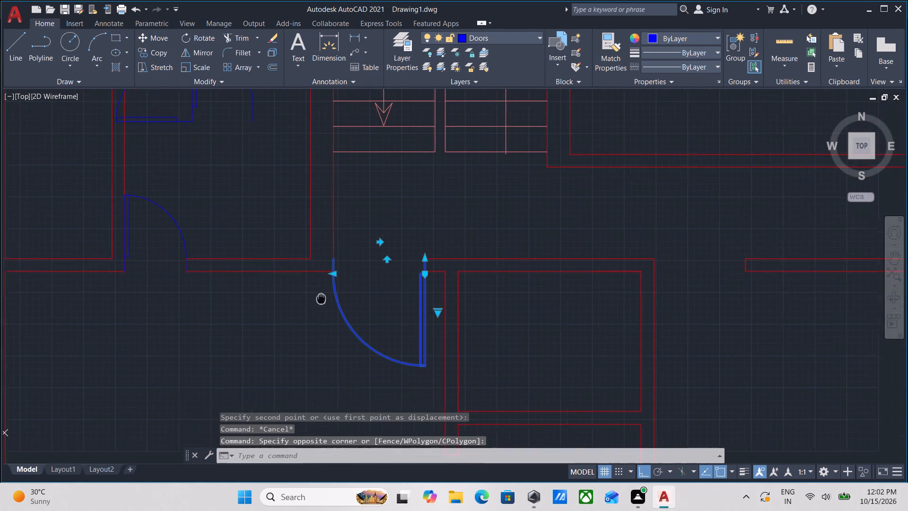
middle_drag(319, 298, 287, 294)
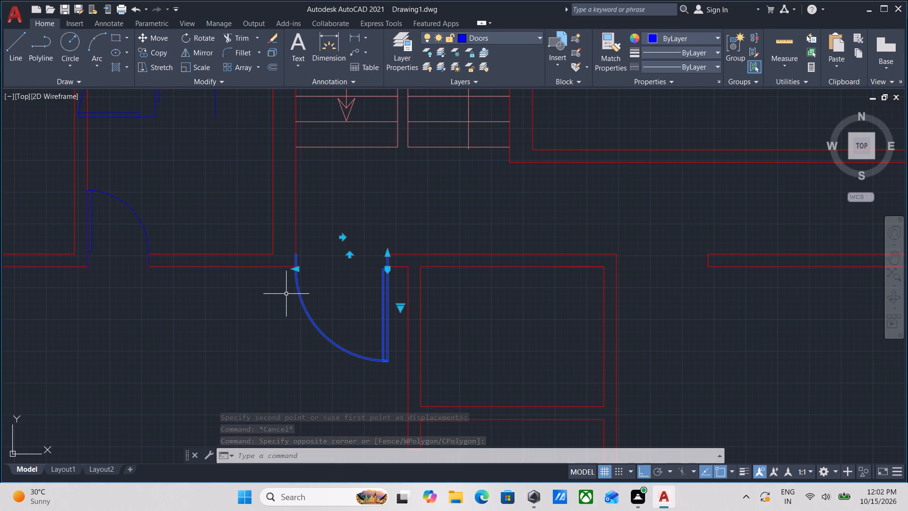
text(MI)
key(Return)
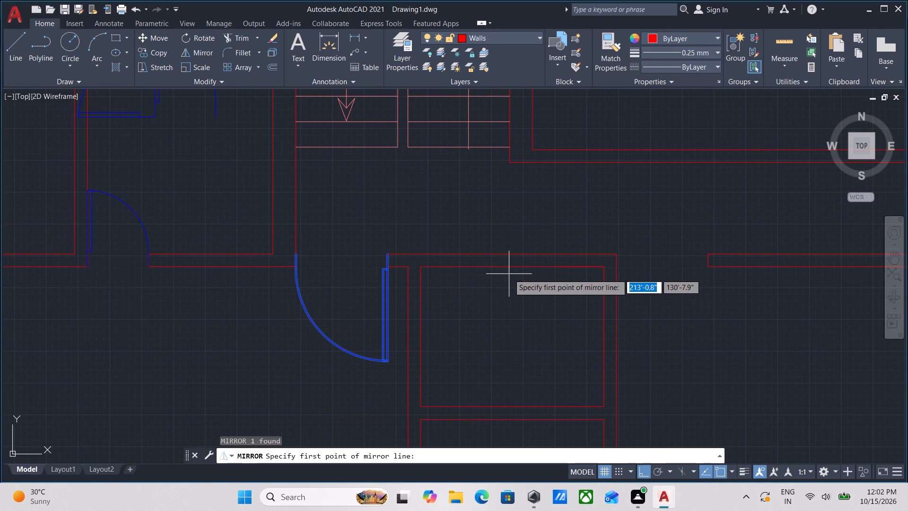
click(512, 265)
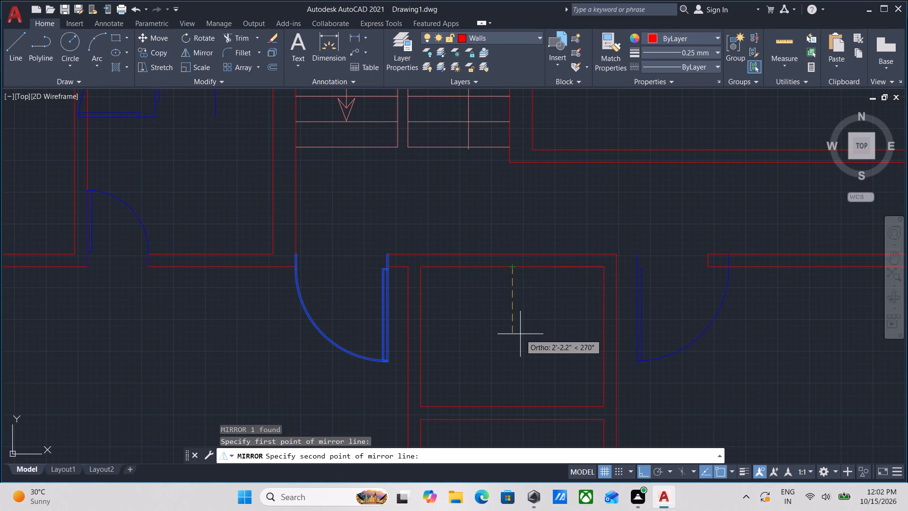
click(520, 334)
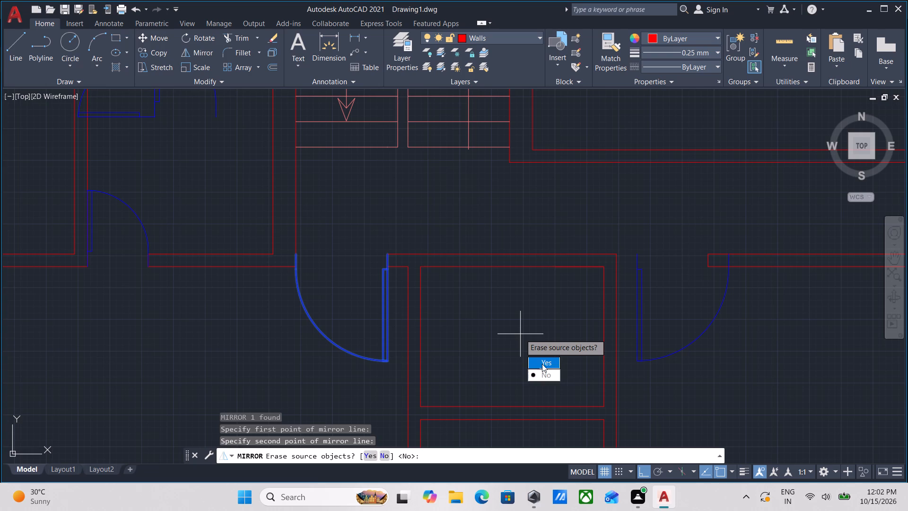
drag(543, 373, 520, 334)
Move the mirrored door horizontally so its hinge-side jamb end meets the small room's upper outer wall corner at the opening.
middle_drag(511, 304, 377, 311)
scroll(461, 305, down, 1)
click(476, 300)
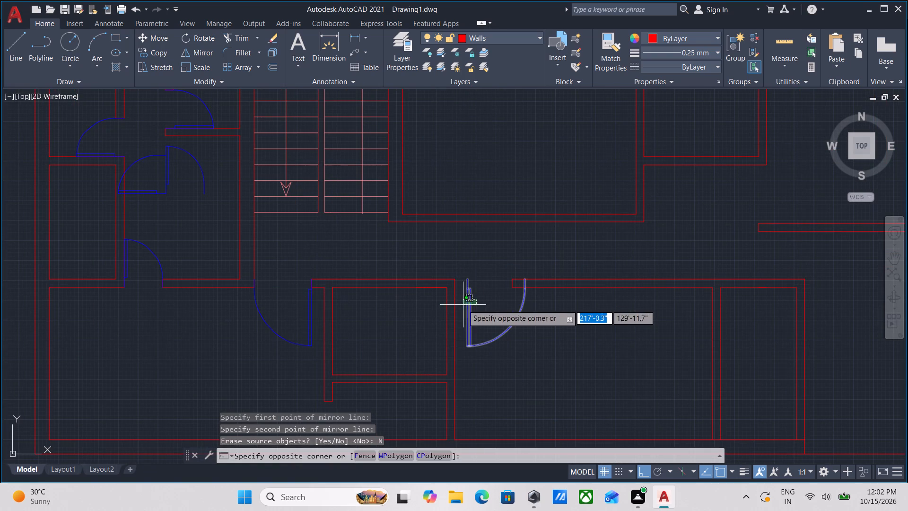
click(461, 305)
scroll(463, 283, up, 2)
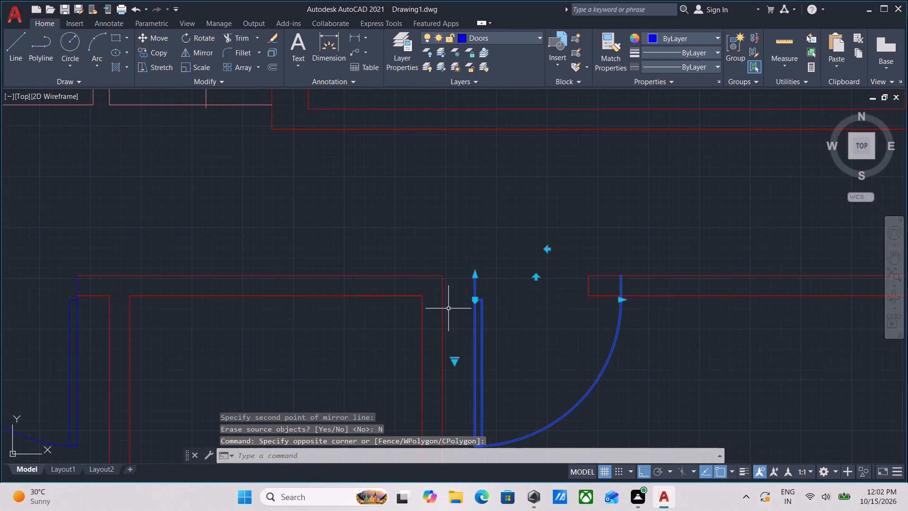
key(m)
key(Return)
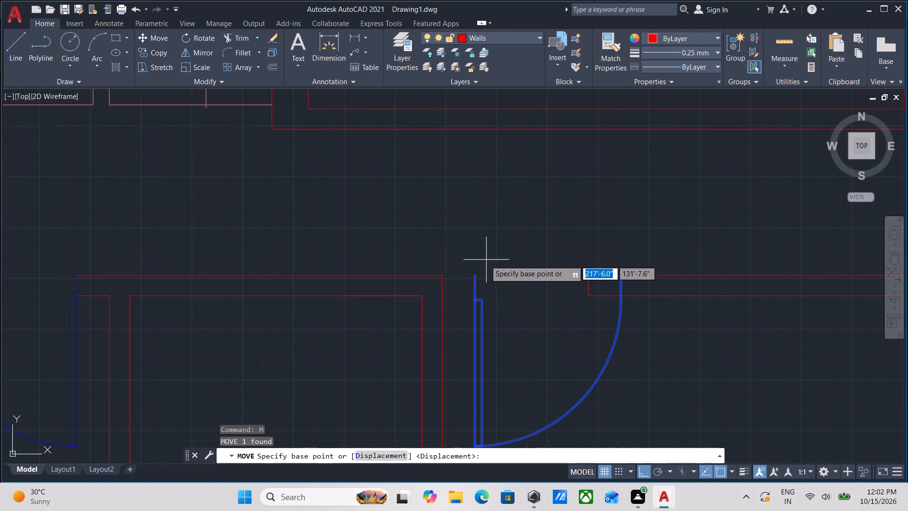
click(476, 276)
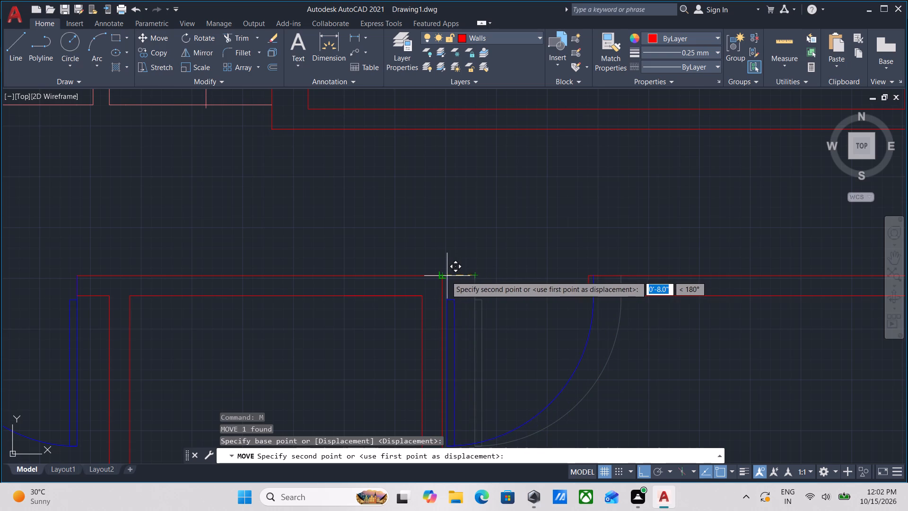
click(445, 277)
scroll(484, 280, down, 1)
middle_drag(483, 274, 500, 252)
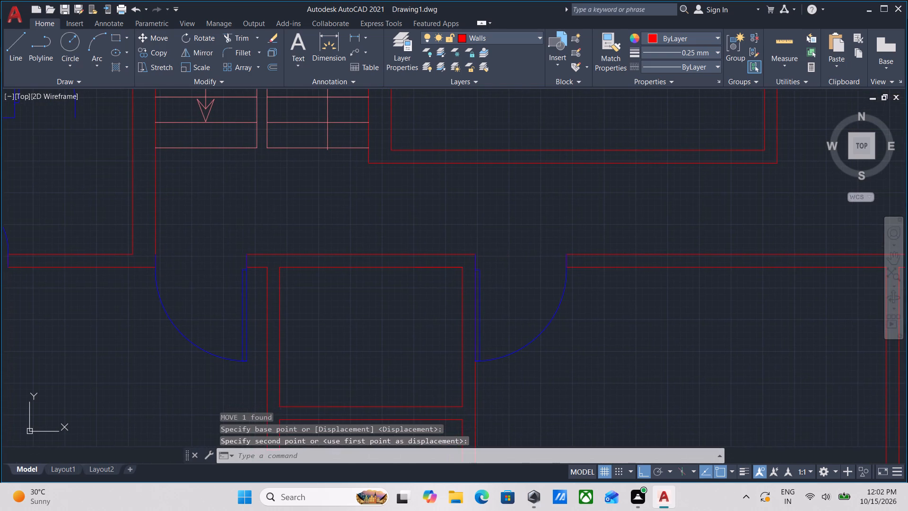
scroll(502, 251, down, 2)
key(Escape)
middle_drag(459, 282, 463, 271)
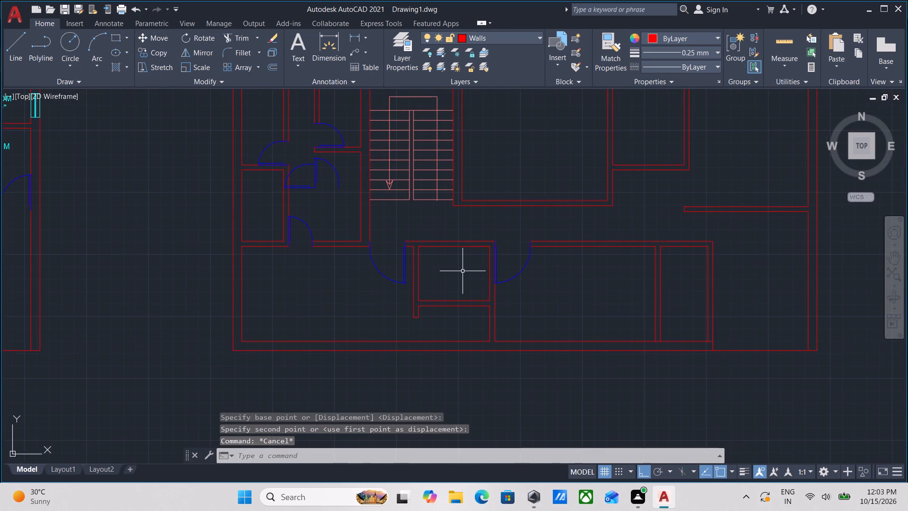
Draw a short vertical line across the small room's lower wall, joining the midpoints of its two faces.
scroll(527, 343, down, 1)
middle_drag(527, 343, 524, 346)
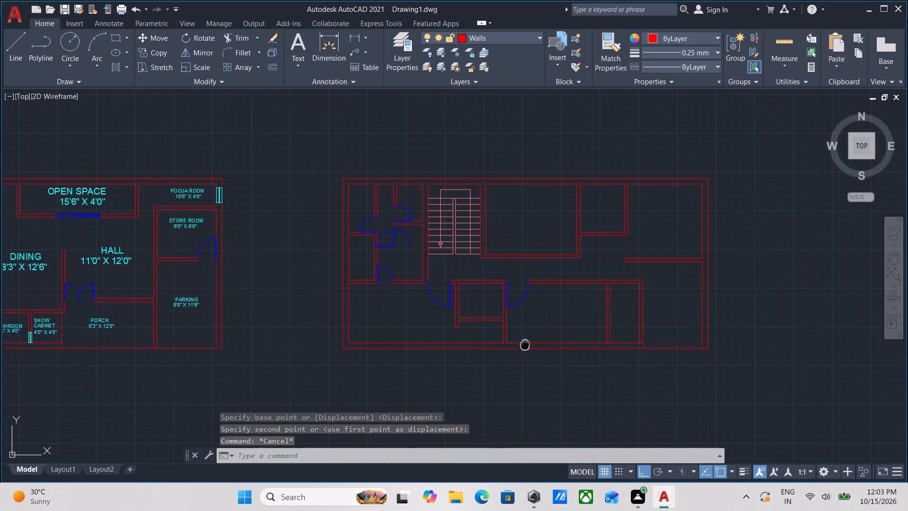
middle_drag(524, 346, 506, 368)
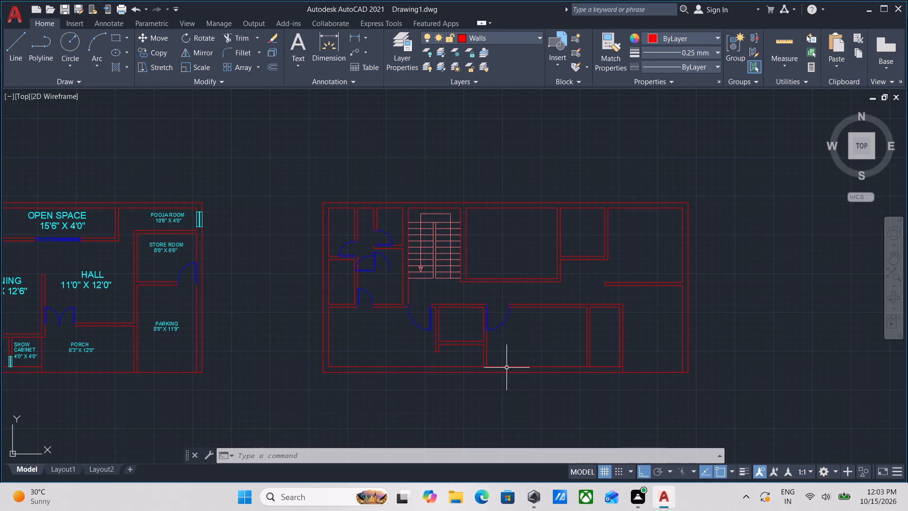
scroll(423, 360, up, 3)
middle_drag(481, 311, 471, 322)
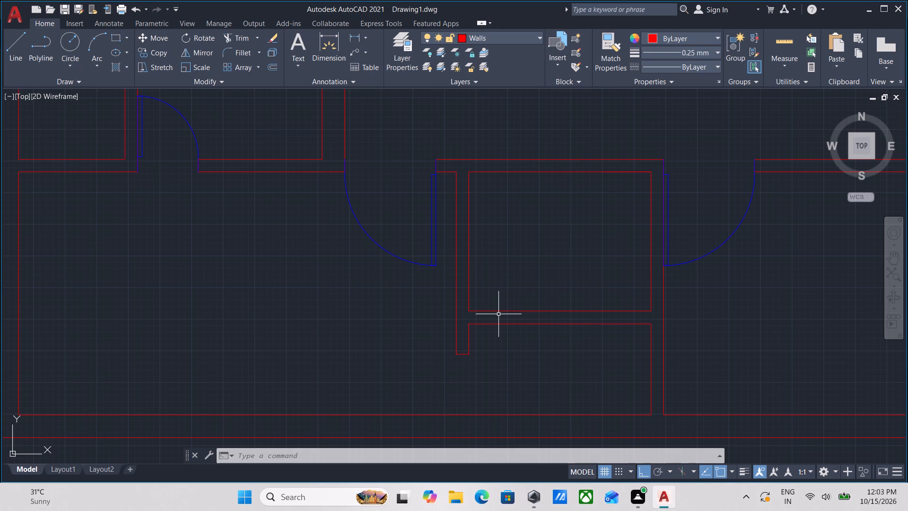
scroll(498, 314, up, 2)
middle_drag(498, 314, 442, 326)
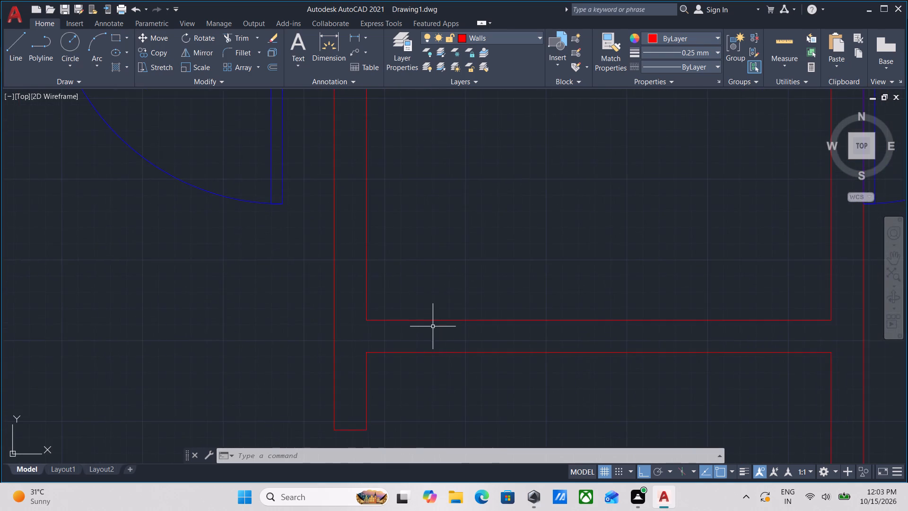
scroll(430, 325, down, 2)
middle_drag(430, 325, 371, 340)
key(l)
key(Return)
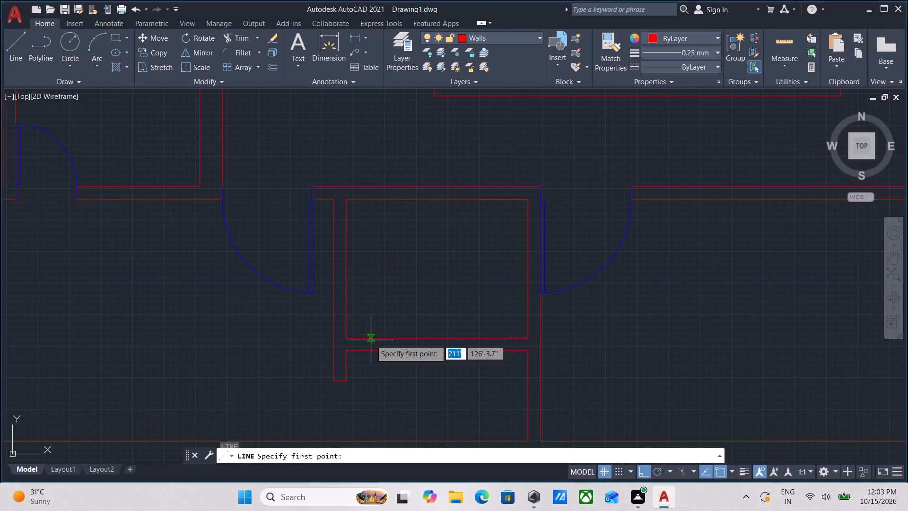
click(440, 353)
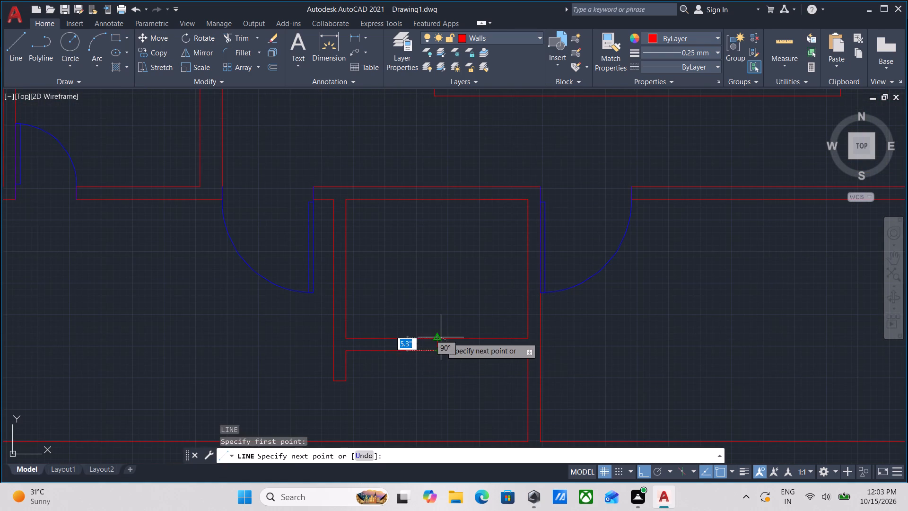
scroll(441, 337, up, 3)
click(424, 348)
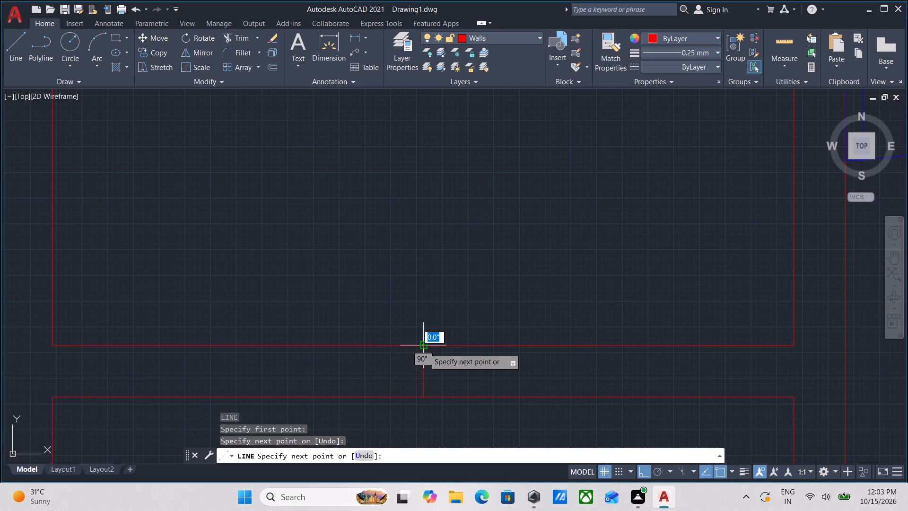
key(Escape)
Offset the short midpoint line 1' to each side within the small room's lower wall.
click(428, 381)
click(382, 363)
key(o)
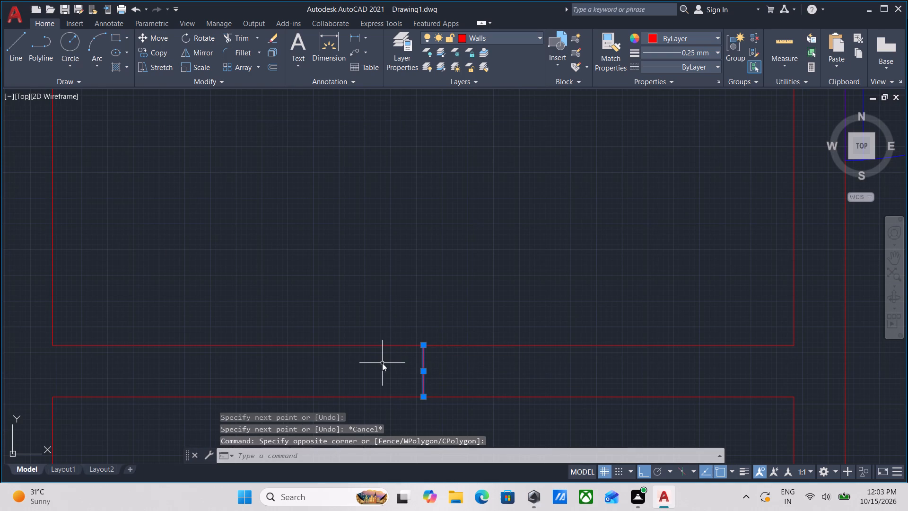
key(Return)
click(421, 370)
click(459, 370)
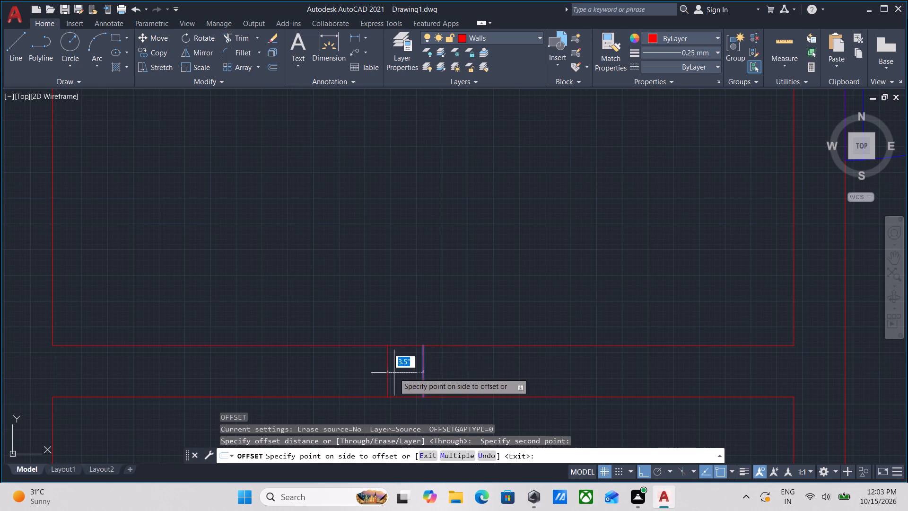
text(1')
key(Return)
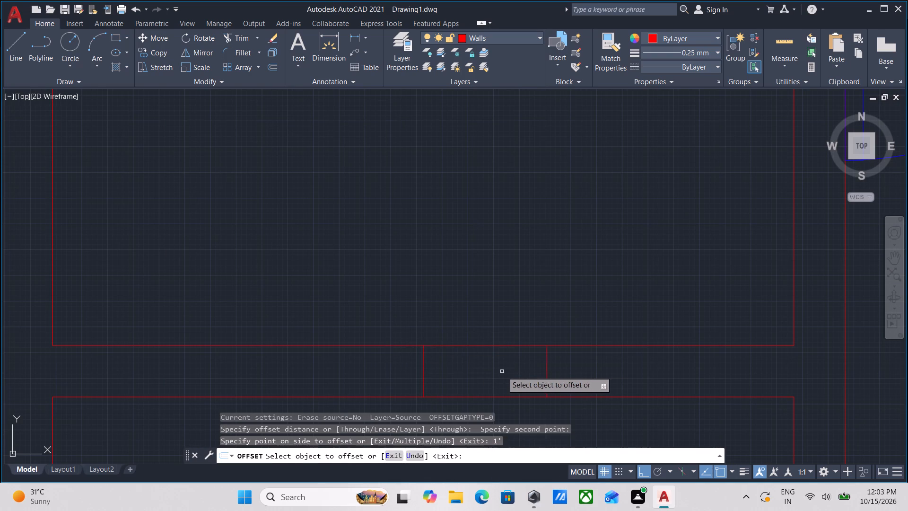
click(422, 370)
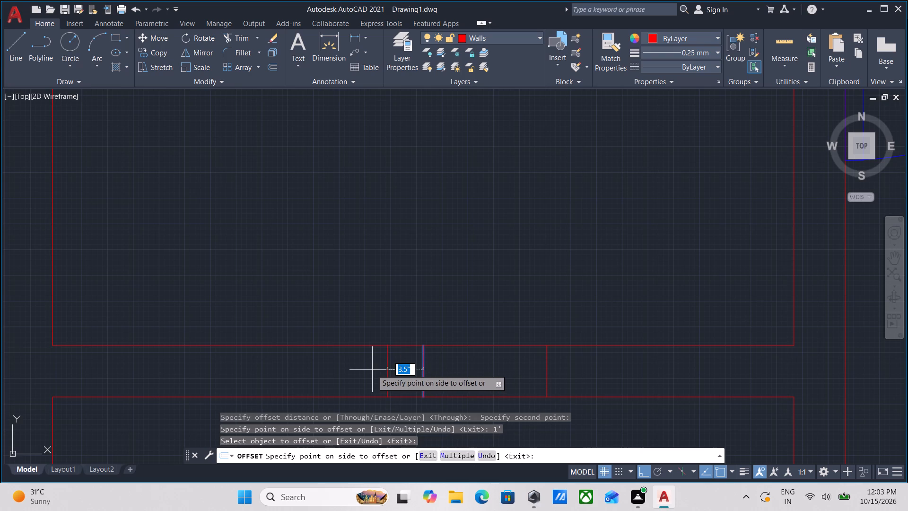
text(1')
key(Return)
scroll(391, 370, down, 2)
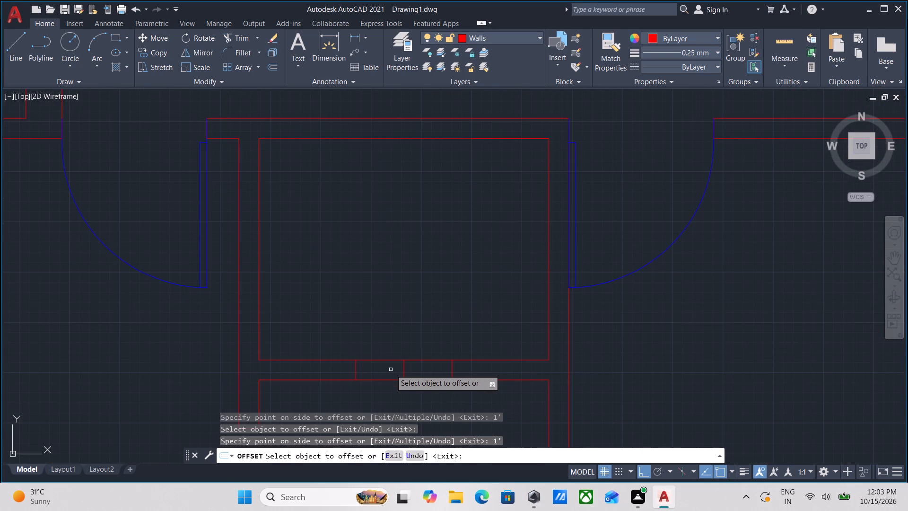
scroll(393, 361, down, 1)
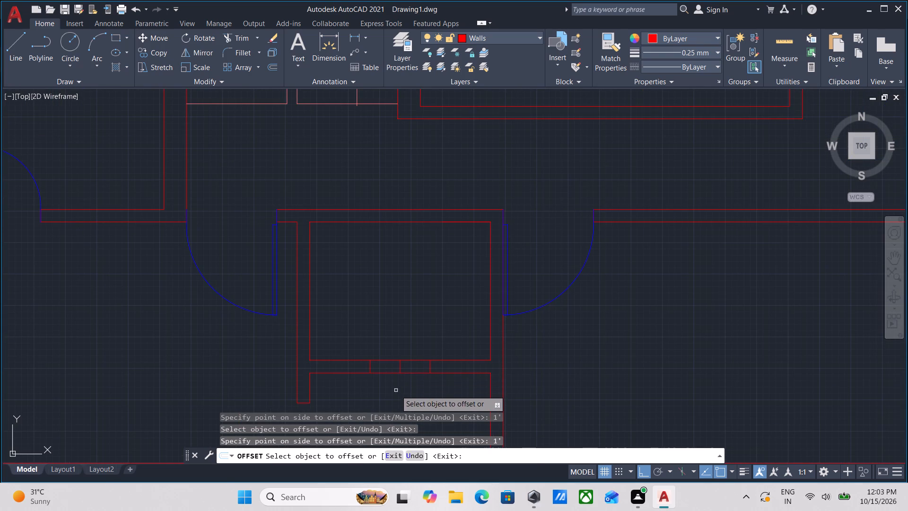
key(Escape)
Trim both wall faces between the offset lines and remove the middle line, leaving a 2' opening in the small room's lower wall.
scroll(404, 385, up, 2)
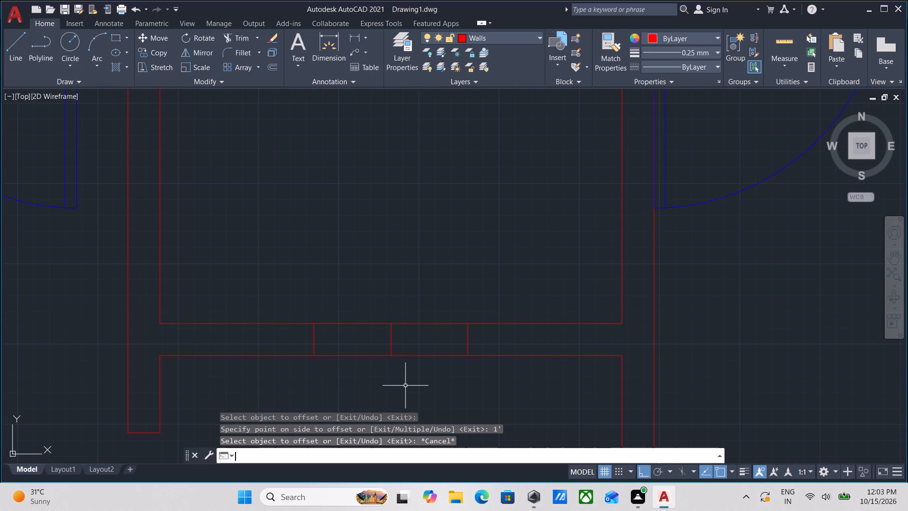
key(t)
key(r)
key(Return)
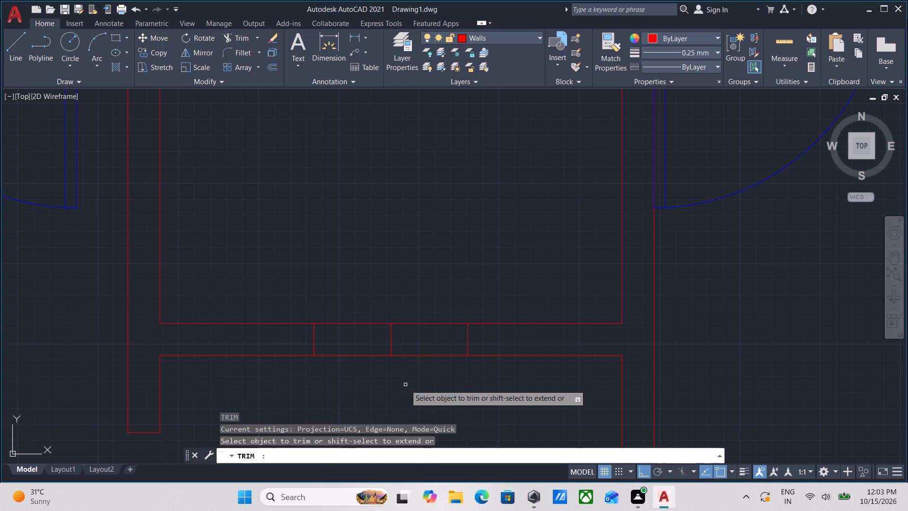
click(407, 380)
click(408, 274)
drag(382, 372, 375, 361)
click(347, 249)
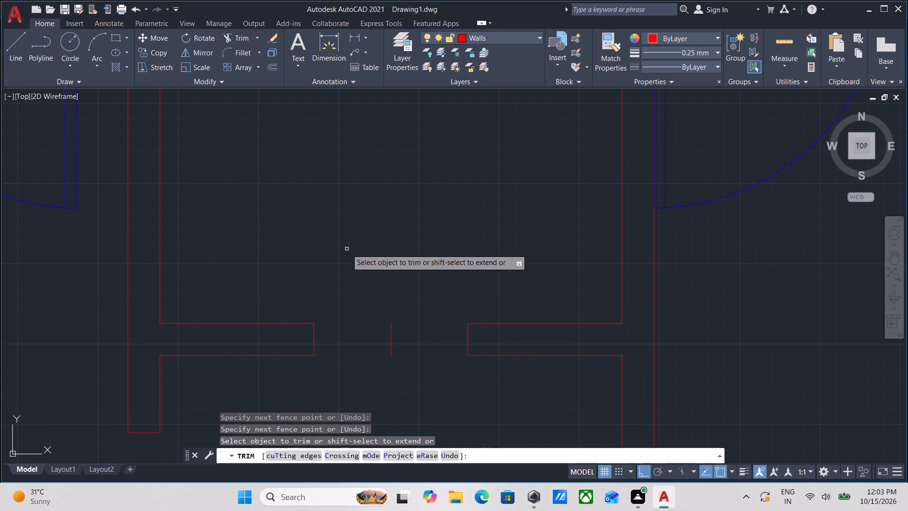
click(407, 337)
click(374, 338)
scroll(377, 338, down, 2)
key(Escape)
Examine the second floor plan's openings and lower rooms, ending at the narrow room beside the lower outer wall.
scroll(377, 338, down, 3)
middle_drag(377, 338, 375, 310)
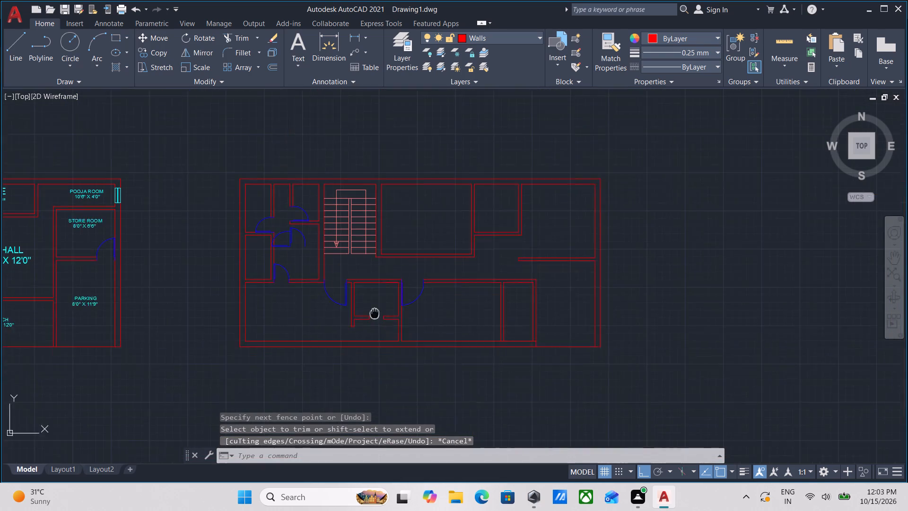
middle_drag(375, 310, 375, 291)
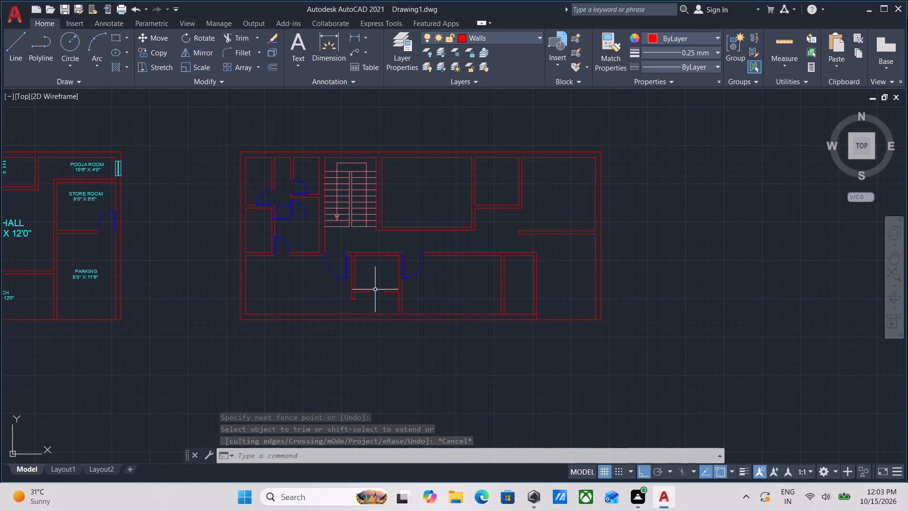
scroll(375, 290, up, 3)
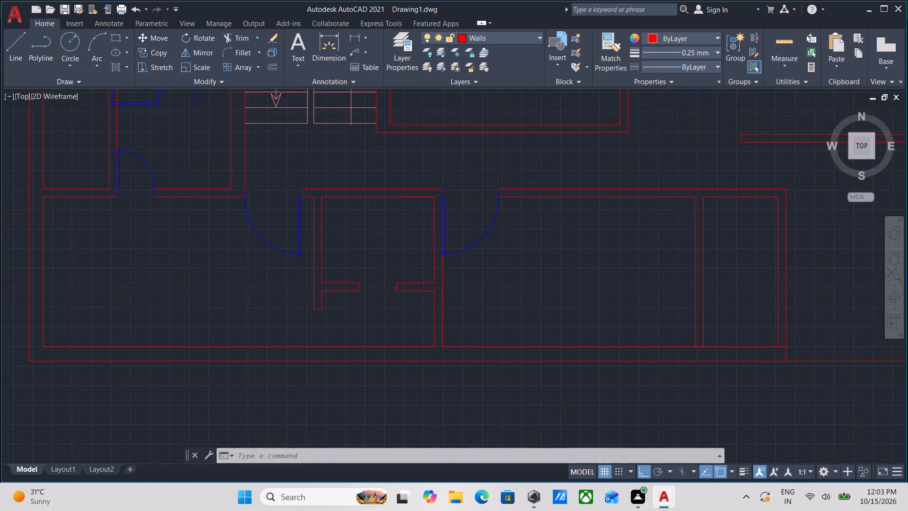
scroll(375, 300, down, 2)
middle_drag(375, 301, 366, 311)
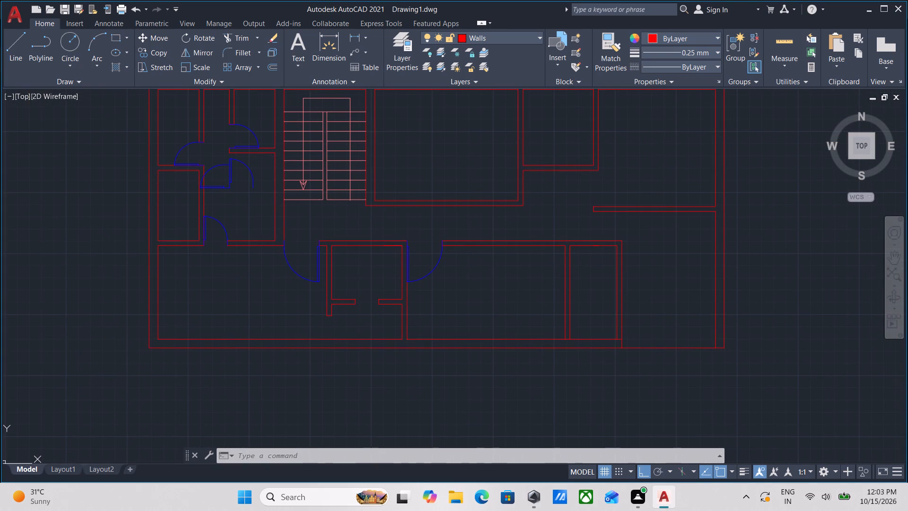
scroll(468, 307, up, 1)
scroll(520, 331, down, 1)
middle_drag(511, 328, 411, 343)
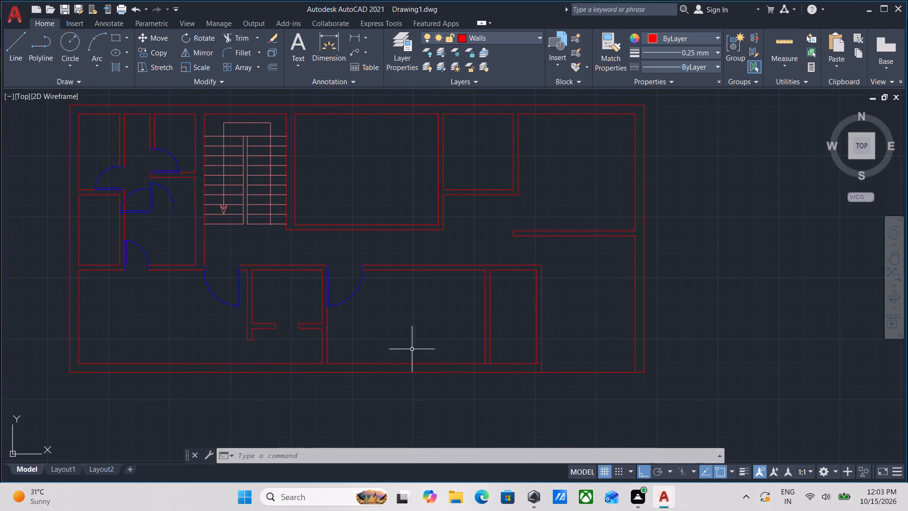
scroll(527, 381, up, 2)
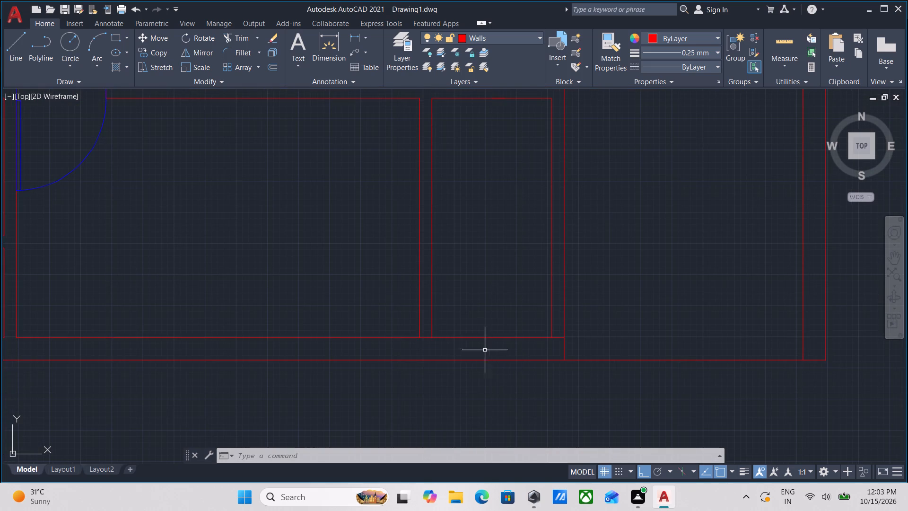
Trim the lower outer wall's inner face between the two faces of the narrow room's side partition.
middle_drag(407, 348, 385, 381)
text(tr)
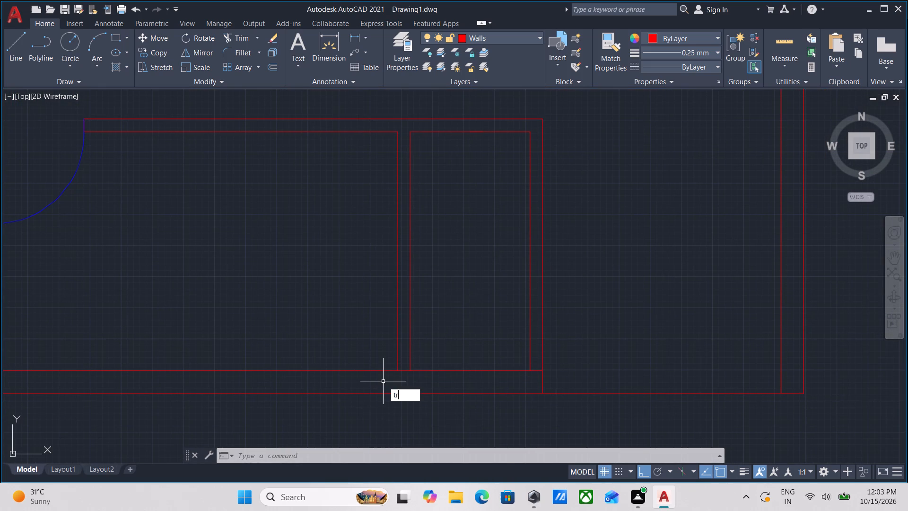
key(Return)
click(395, 380)
click(406, 361)
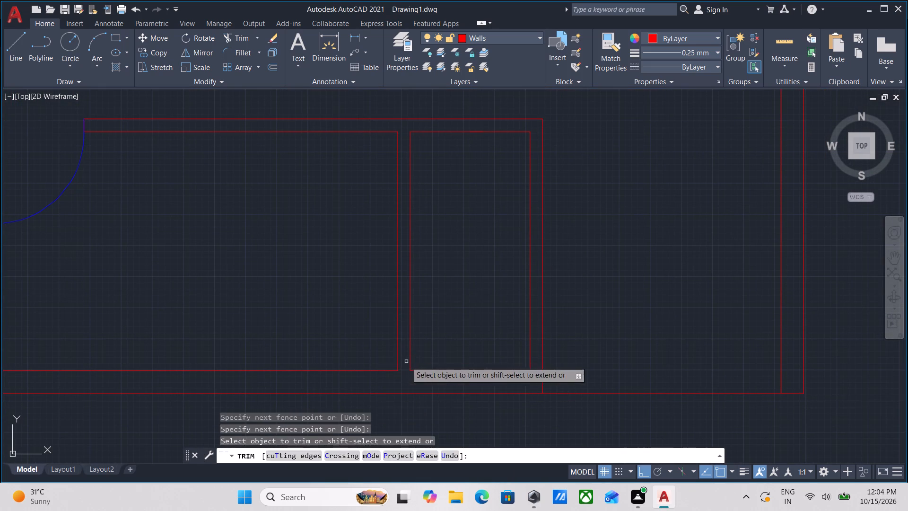
key(Escape)
scroll(406, 361, down, 3)
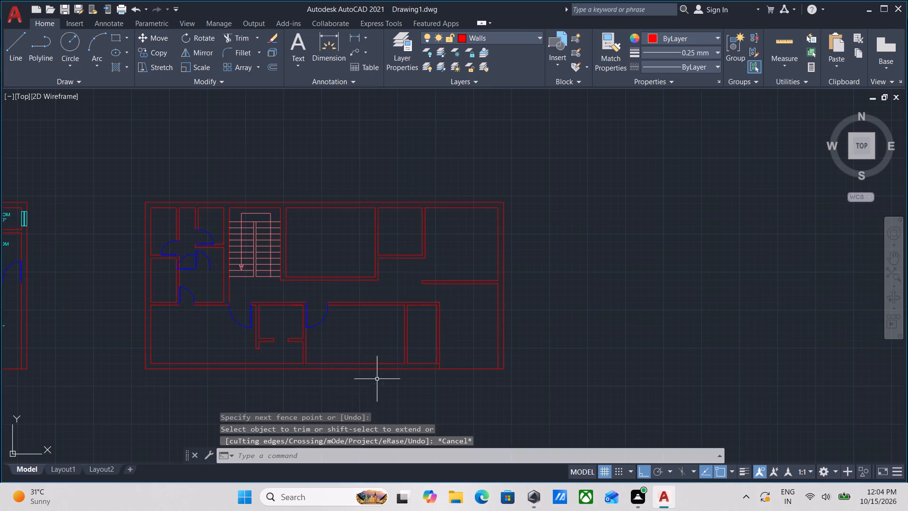
key(Escape)
scroll(392, 381, up, 2)
scroll(412, 343, up, 2)
key(ctrl+z)
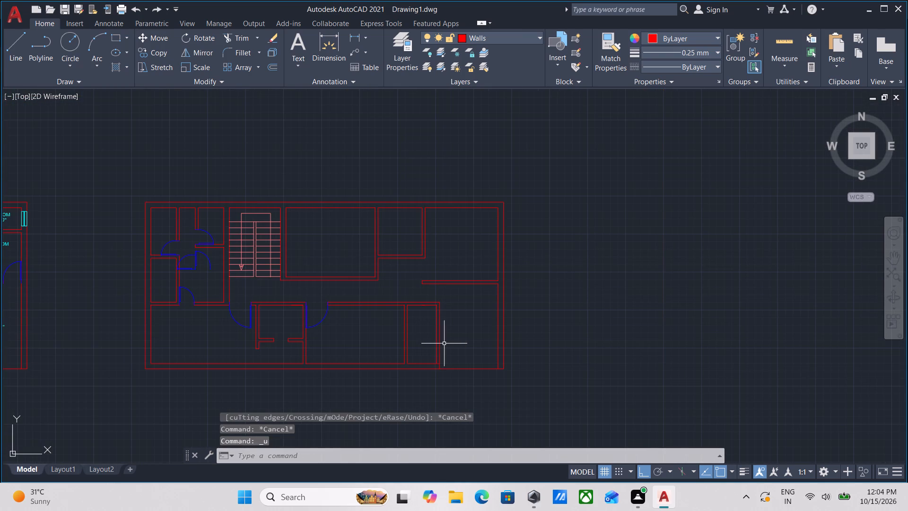
Draw a short horizontal line joining the lower endpoints of the narrow room's two partition faces.
scroll(399, 361, up, 5)
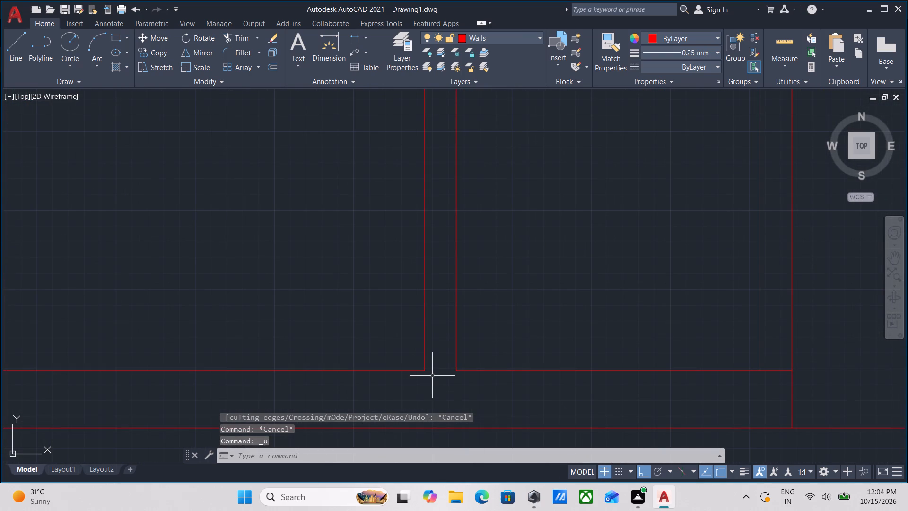
key(l)
key(Return)
scroll(432, 376, up, 3)
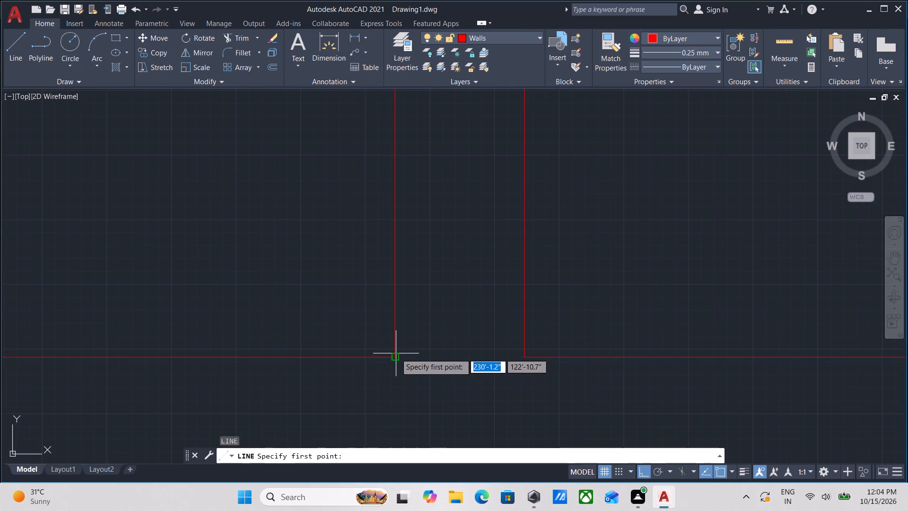
click(396, 355)
click(527, 354)
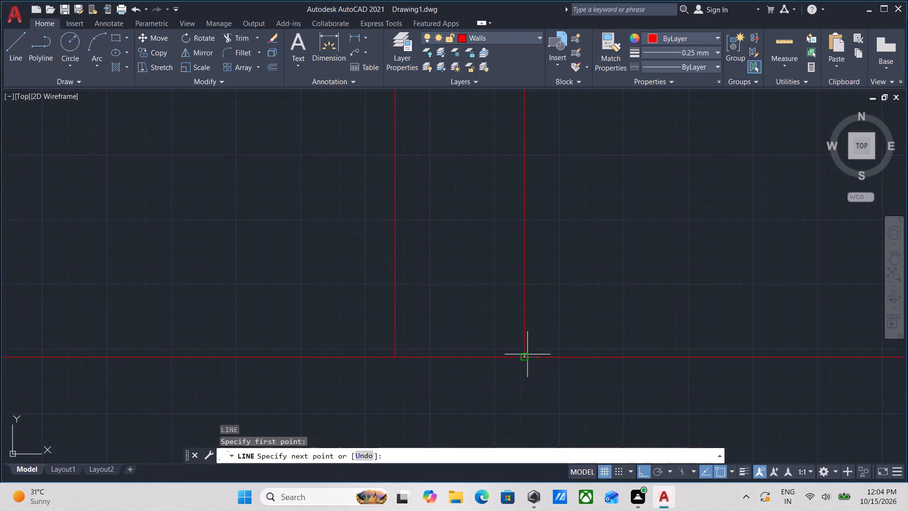
key(Escape)
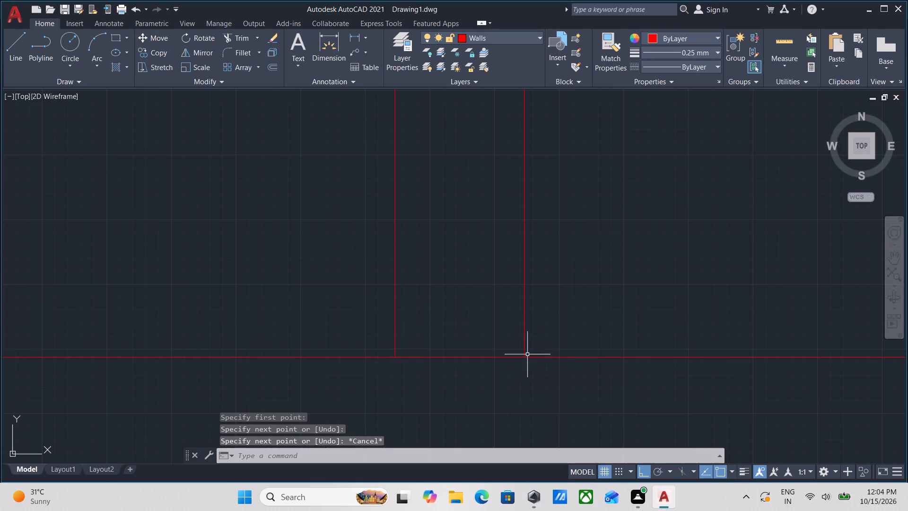
Offset the short line 2' upward inside the narrow room's partition.
drag(502, 403, 484, 382)
click(446, 333)
scroll(446, 333, down, 2)
middle_drag(446, 333, 443, 365)
key(o)
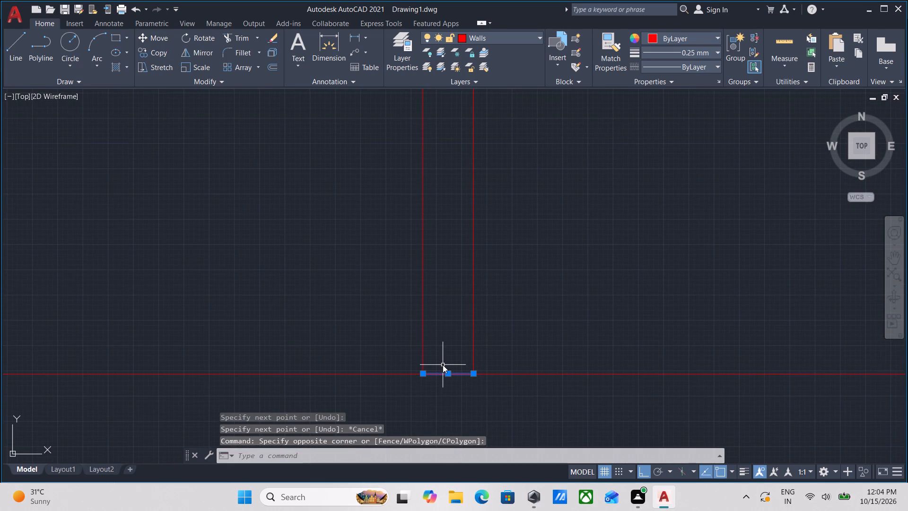
key(Return)
click(447, 372)
click(452, 338)
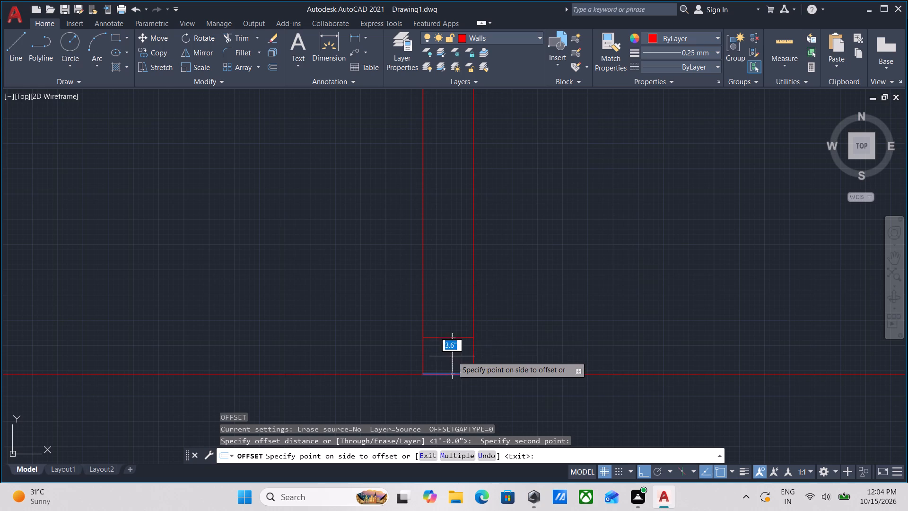
text(2')
key(Return)
scroll(500, 281, down, 2)
middle_drag(498, 283, 465, 349)
key(Escape)
scroll(461, 348, up, 1)
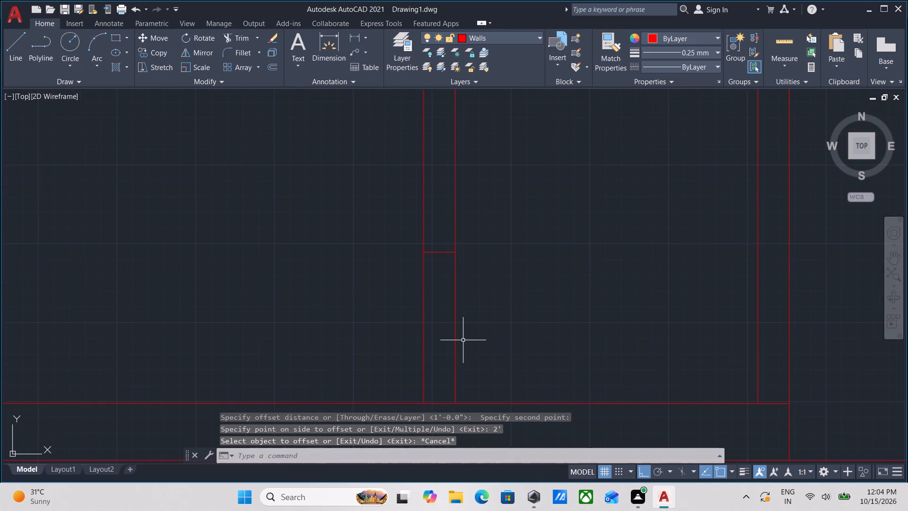
Trim both partition faces below the offset line, cutting a 2' door opening into the narrow room.
middle_drag(459, 337, 444, 328)
text(tr)
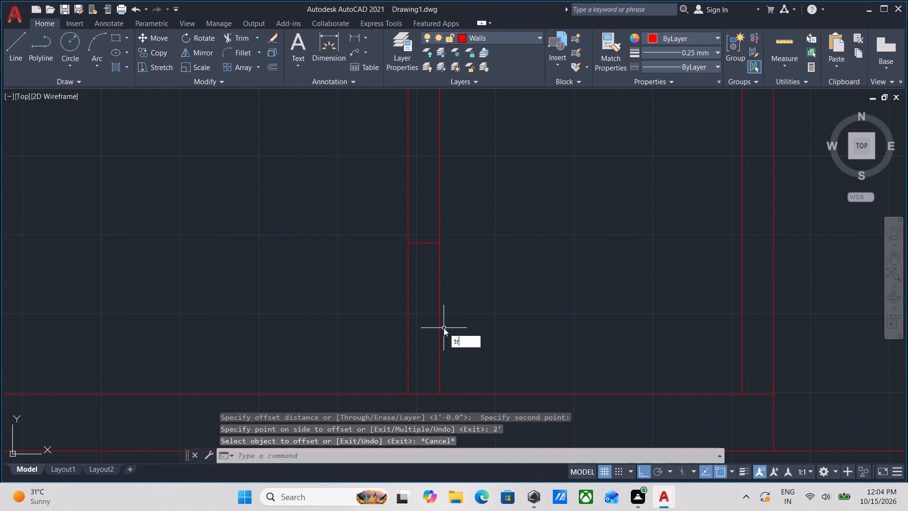
key(Return)
click(476, 308)
click(348, 309)
scroll(361, 310, down, 3)
middle_drag(376, 318, 441, 342)
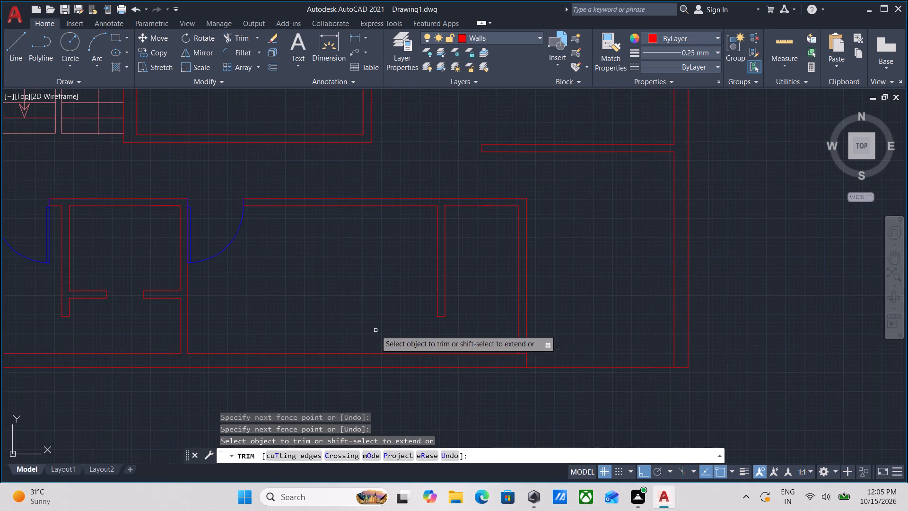
middle_drag(375, 330, 473, 341)
scroll(330, 300, down, 2)
middle_drag(341, 306, 373, 331)
scroll(208, 270, up, 2)
key(Escape)
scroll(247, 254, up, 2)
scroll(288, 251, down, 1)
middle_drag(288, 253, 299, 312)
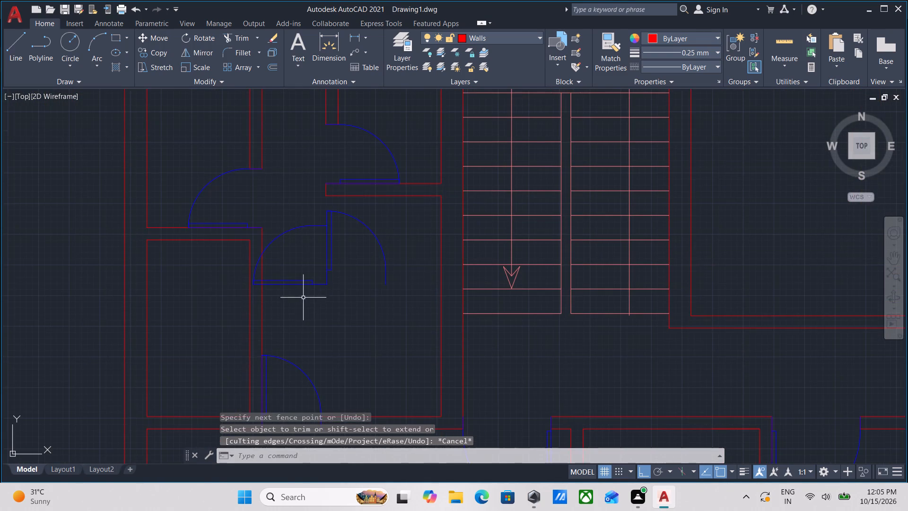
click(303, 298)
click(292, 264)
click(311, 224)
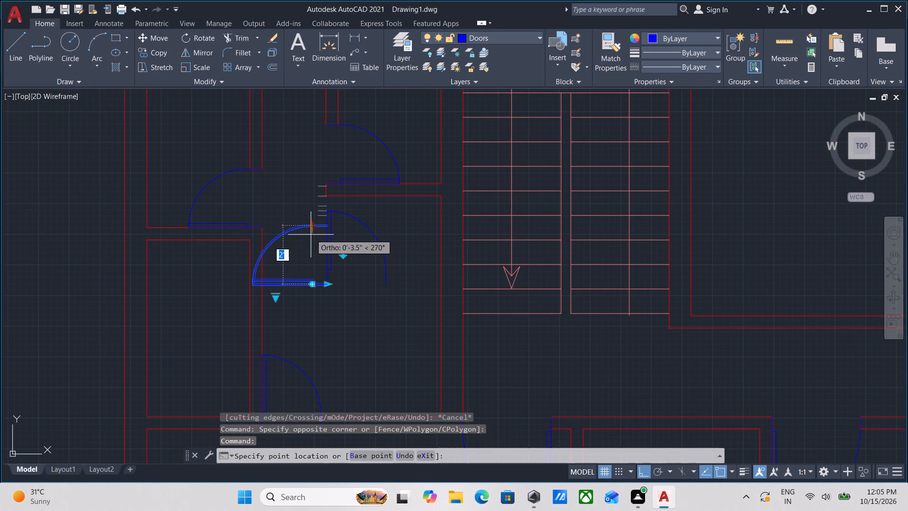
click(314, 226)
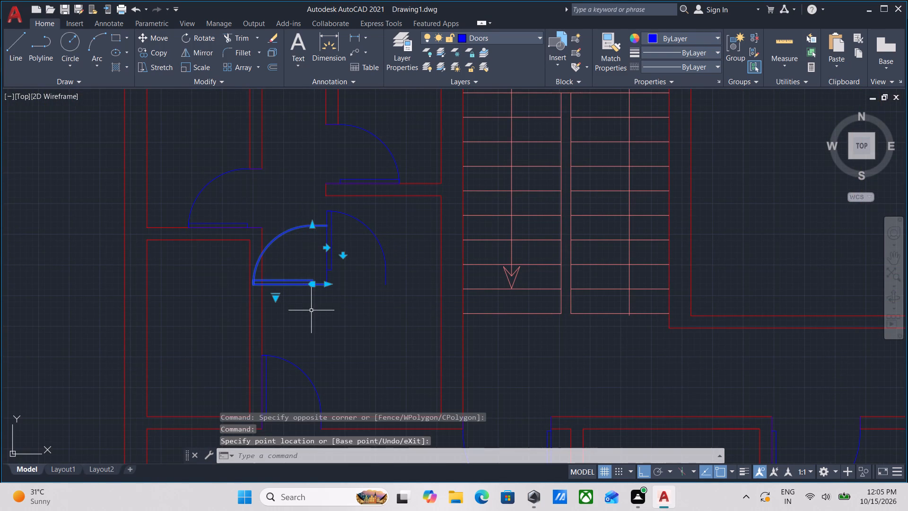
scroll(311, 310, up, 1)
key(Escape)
Copy the door with the horizontal leaf from the small rooms beside the staircase to the cut end of the narrow room's partition.
drag(303, 298, 282, 260)
click(276, 244)
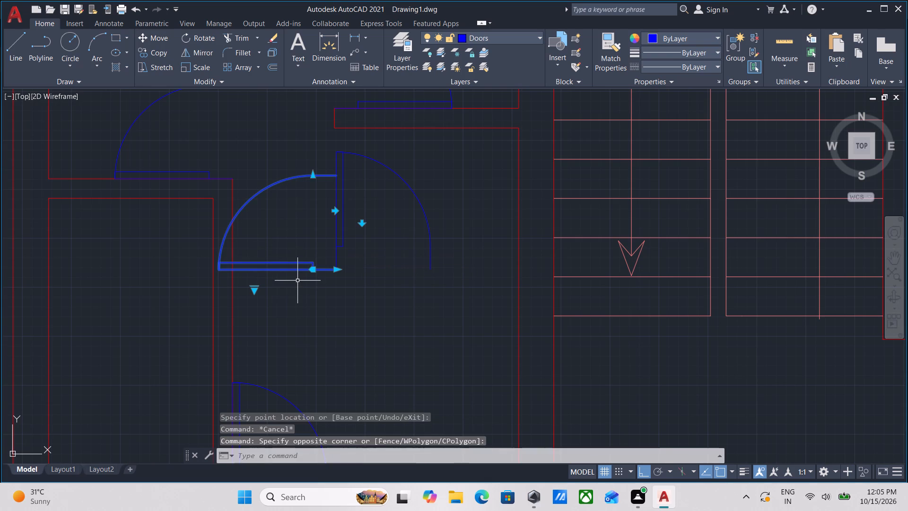
text(co)
key(Return)
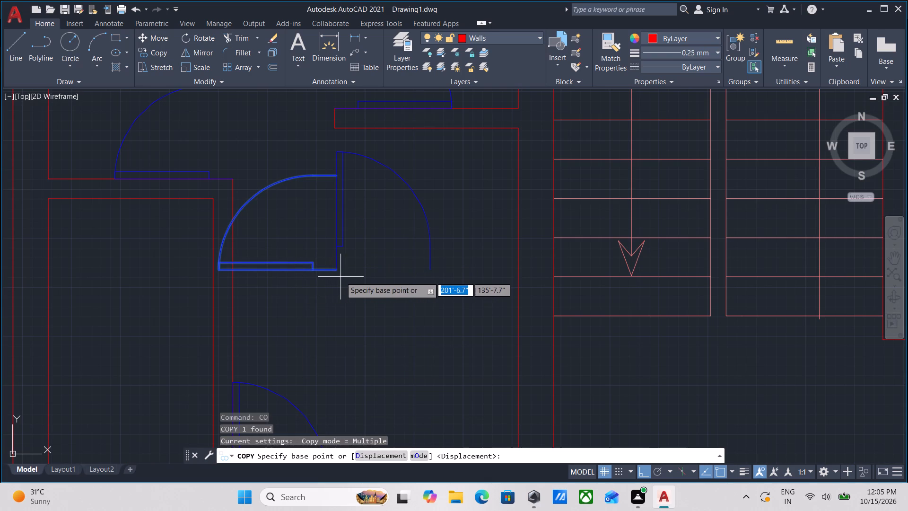
click(333, 271)
middle_drag(404, 309, 343, 317)
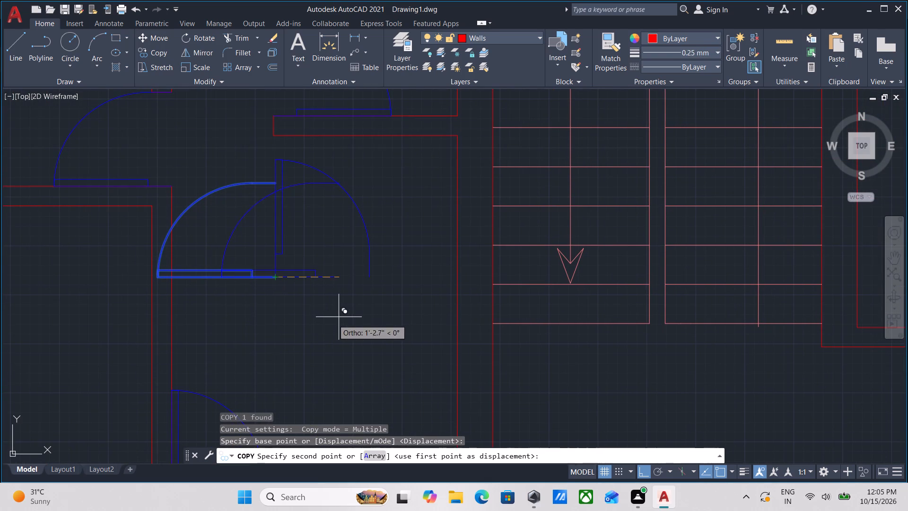
key(F8)
scroll(398, 301, down, 1)
middle_drag(394, 302, 43, 242)
scroll(419, 311, down, 1)
middle_drag(420, 307, 266, 235)
middle_drag(500, 342, 399, 262)
scroll(414, 305, up, 5)
click(398, 300)
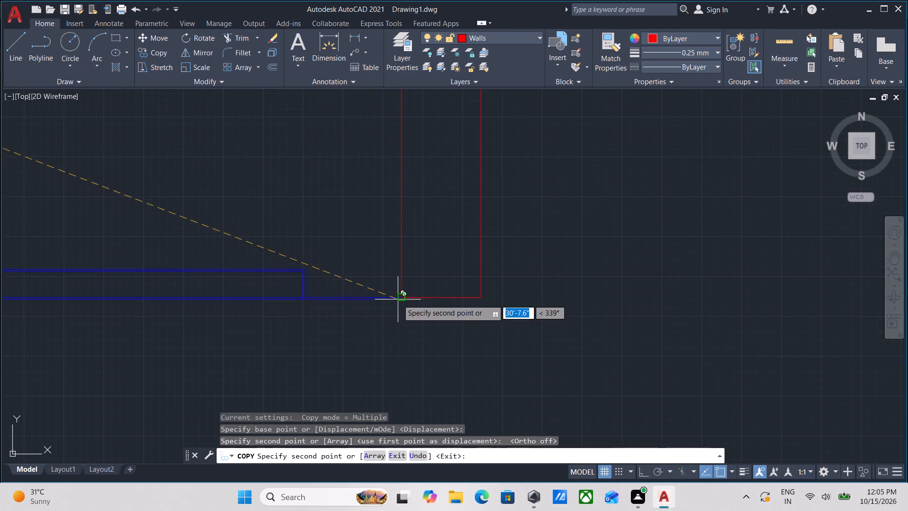
key(Escape)
Rotate the copied door 180° about the partition's end corner so it swings into the narrow room.
drag(334, 344, 279, 283)
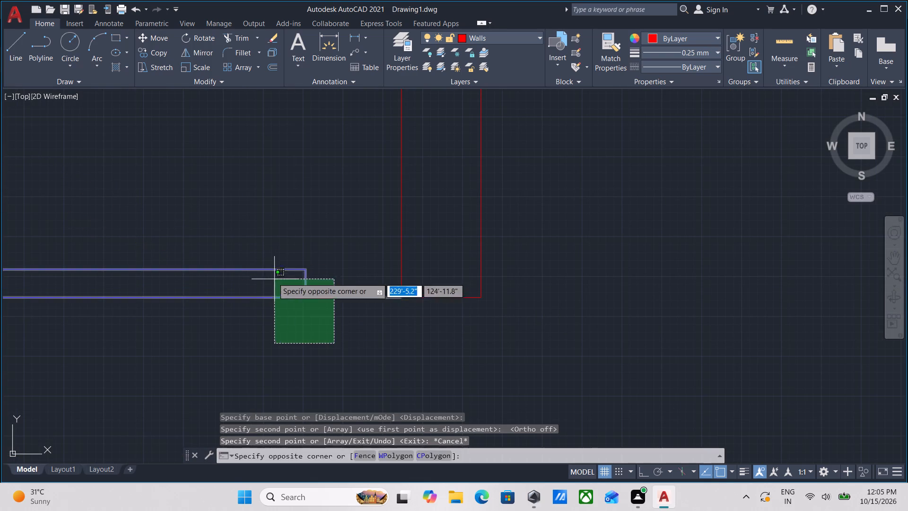
click(267, 270)
text(ro)
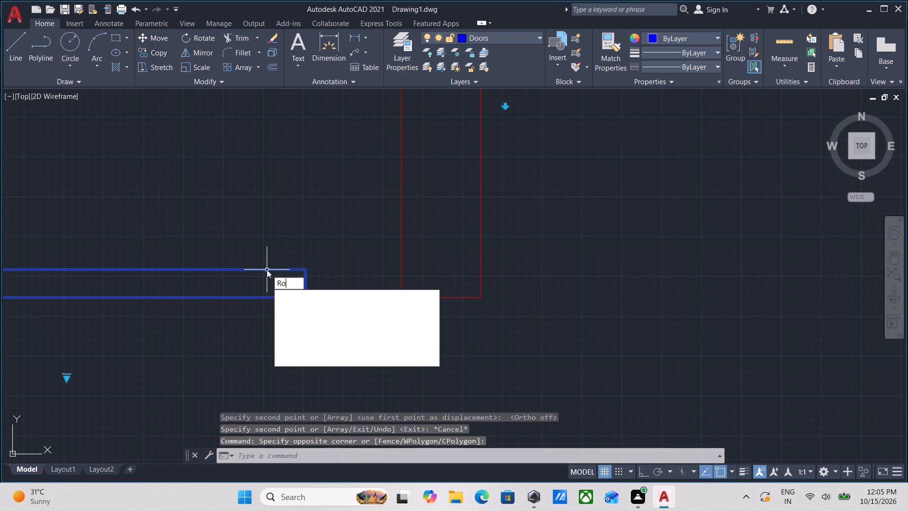
key(Return)
click(398, 299)
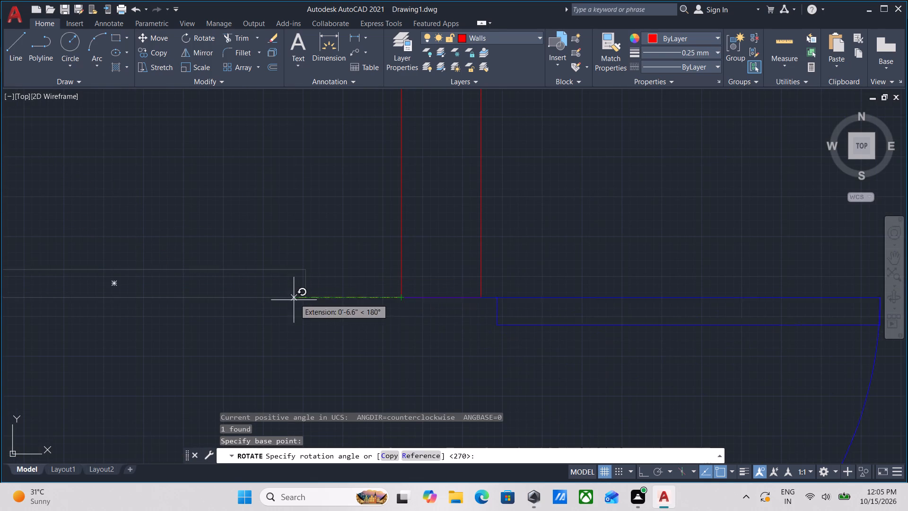
key(F8)
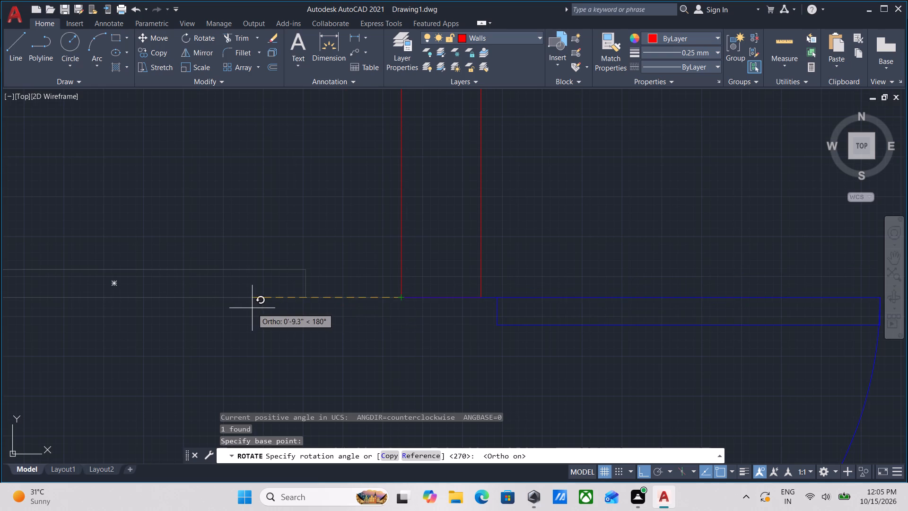
scroll(254, 308, down, 2)
middle_drag(258, 307, 314, 245)
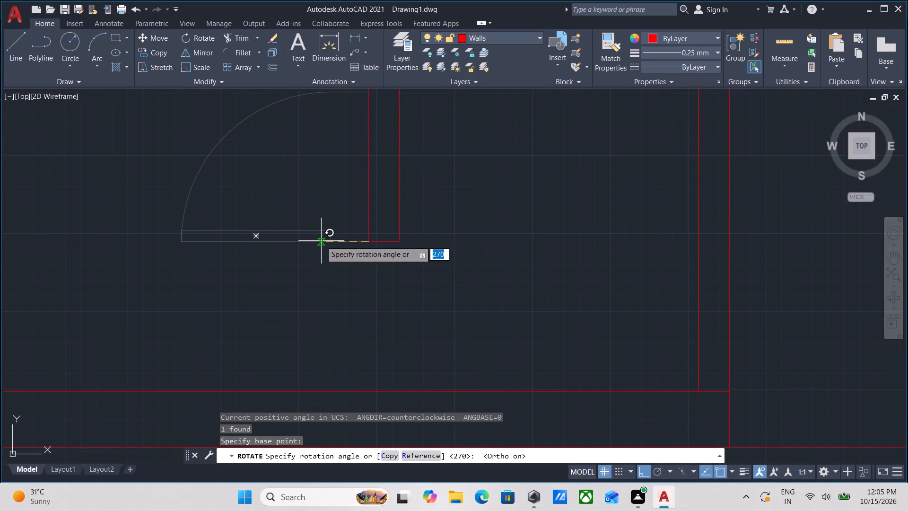
click(187, 242)
Copy the same horizontal-leaf door from beside the staircase to the narrow room's outer upper corner, below the free-ending horizontal wall.
scroll(334, 255, down, 2)
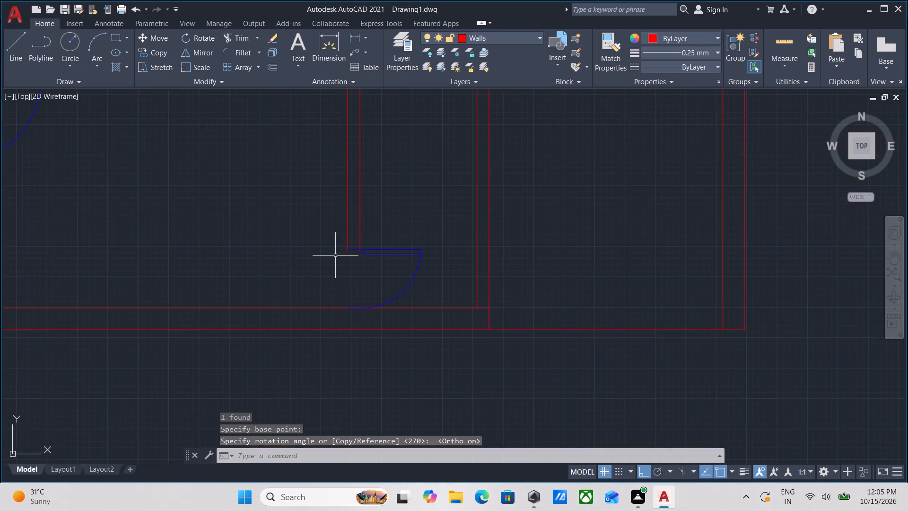
middle_drag(337, 256, 369, 318)
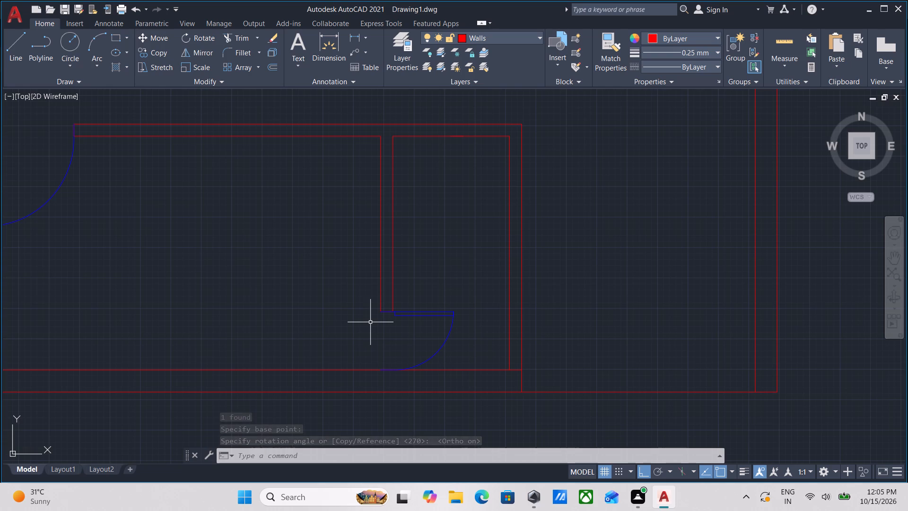
scroll(413, 321, down, 3)
middle_drag(318, 247, 320, 275)
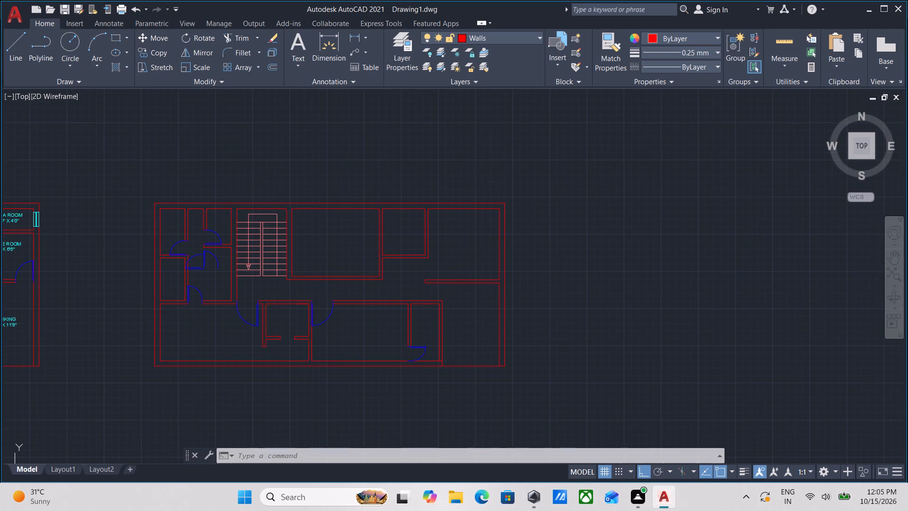
scroll(151, 268, up, 3)
scroll(285, 275, up, 1)
click(337, 273)
click(322, 243)
middle_drag(323, 242, 322, 243)
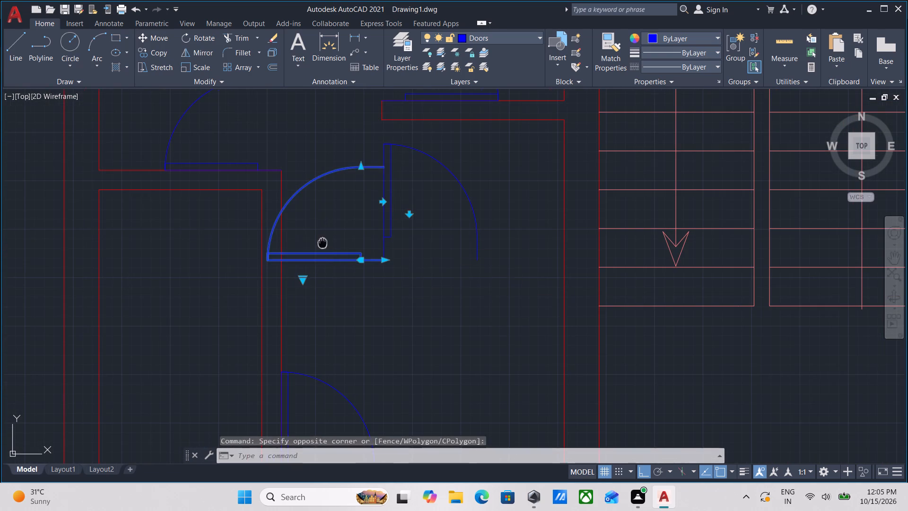
middle_drag(322, 243, 300, 265)
text(co)
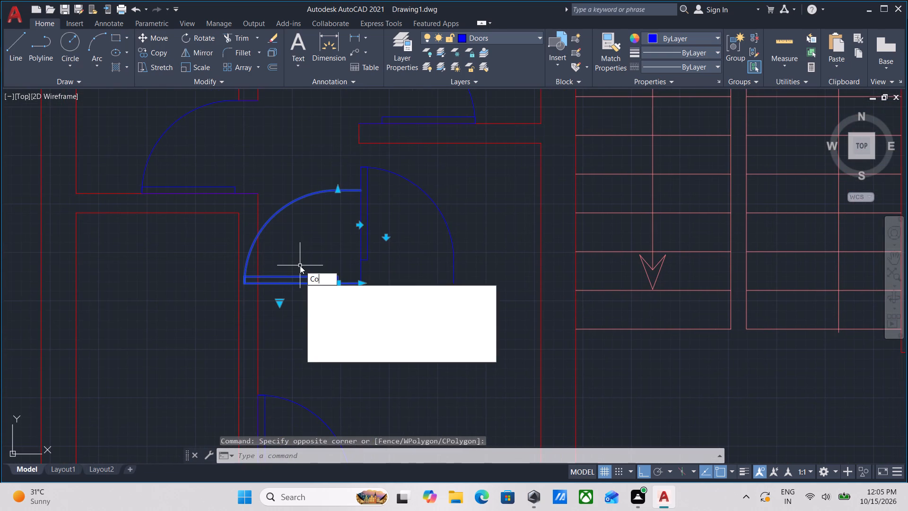
key(Return)
click(362, 282)
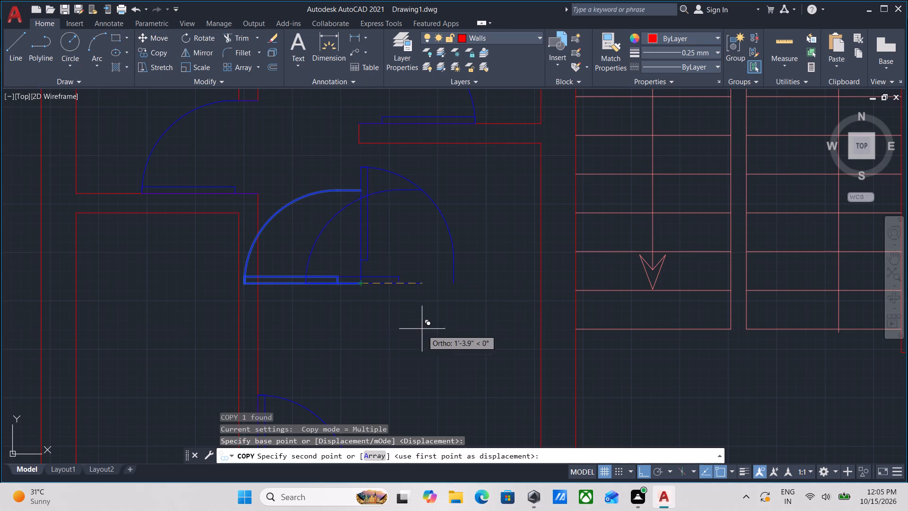
middle_drag(426, 334, 360, 330)
key(F8)
scroll(413, 329, down, 1)
middle_drag(413, 329, 32, 230)
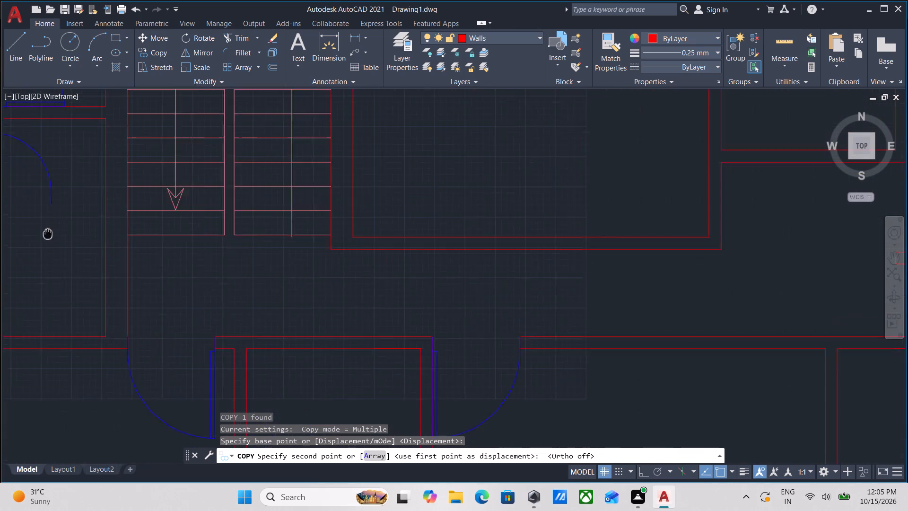
scroll(311, 264, down, 1)
middle_drag(313, 264, 140, 239)
scroll(133, 241, down, 1)
scroll(394, 251, up, 2)
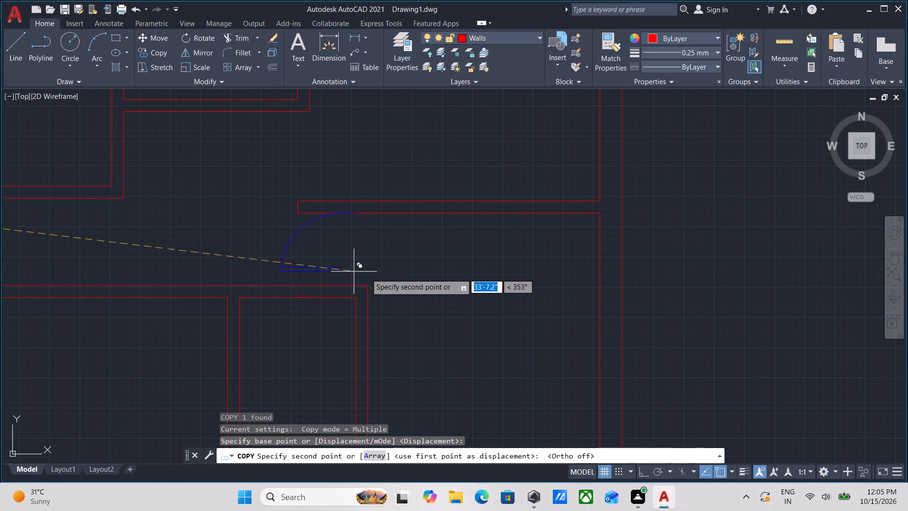
click(369, 286)
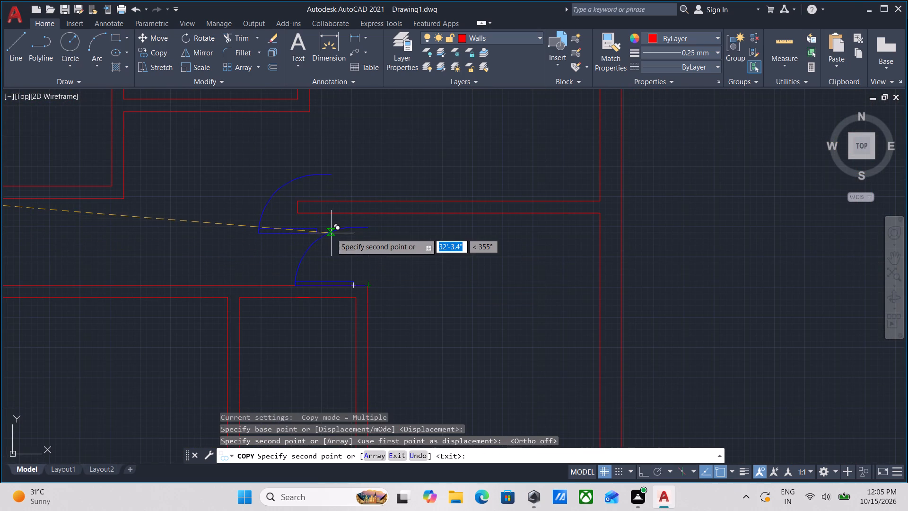
key(Escape)
Stretch the newly copied door to a 2'-6" width so it reaches the underside of the free-ending horizontal wall.
drag(342, 257, 331, 249)
click(288, 221)
scroll(332, 226, up, 3)
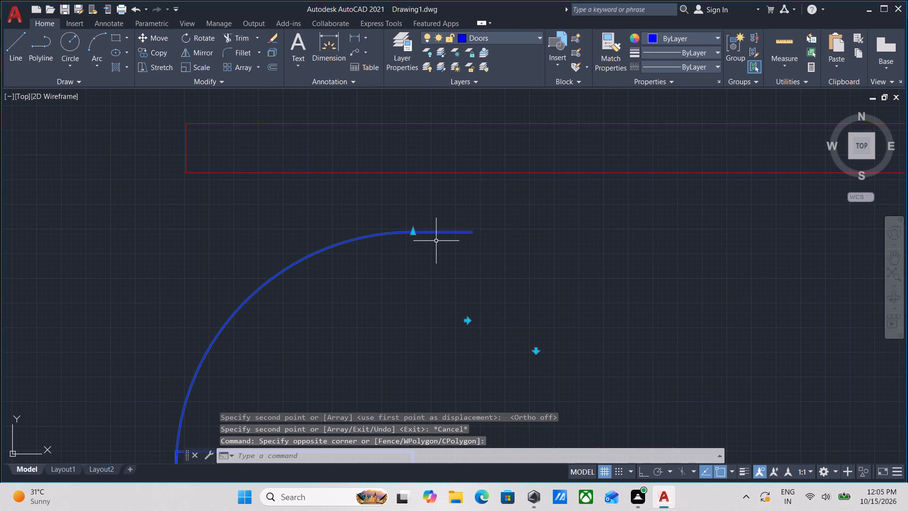
click(413, 232)
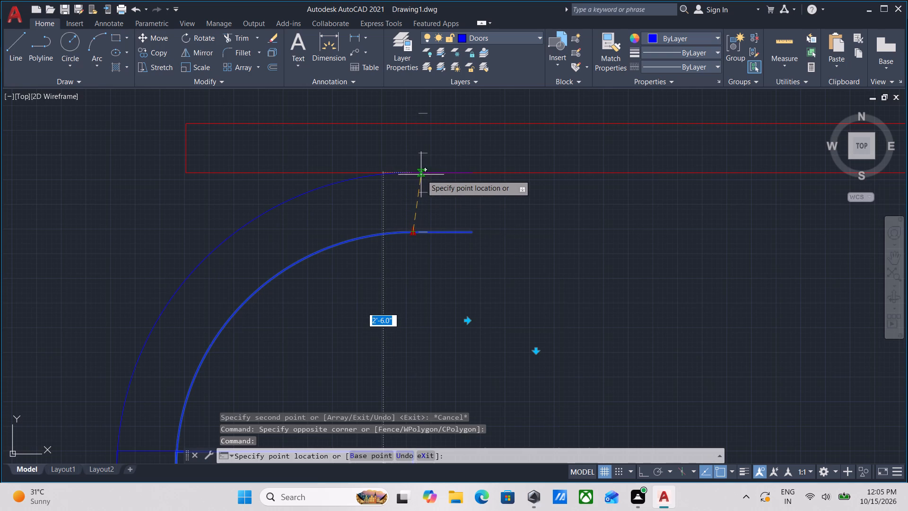
click(424, 170)
scroll(420, 200, down, 4)
middle_drag(408, 233, 429, 219)
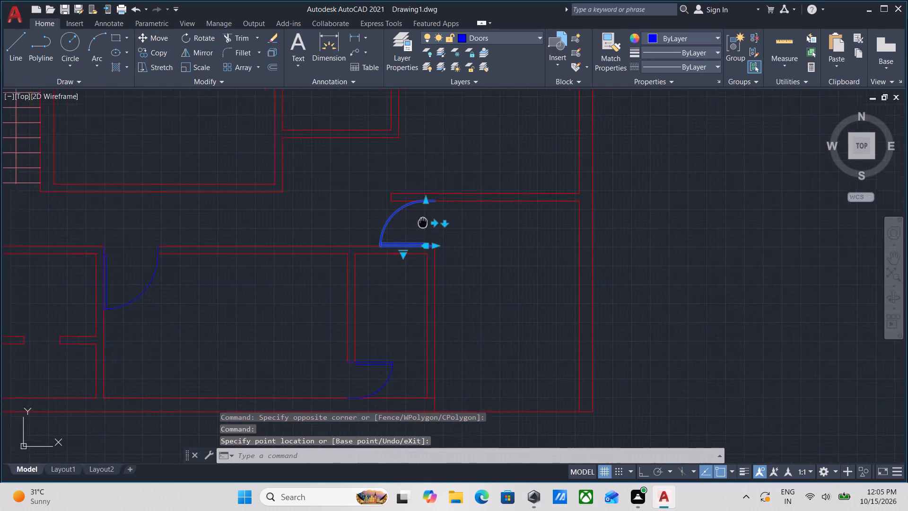
middle_drag(429, 219, 437, 215)
key(Escape)
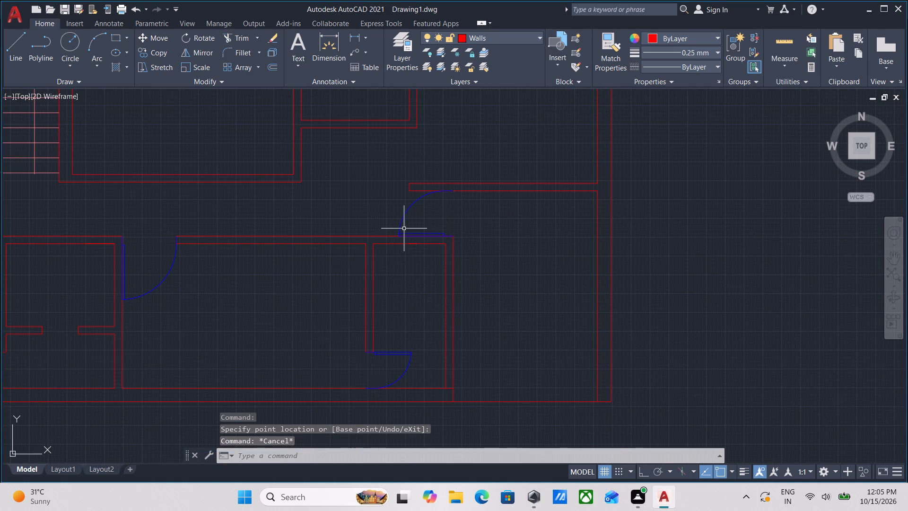
Mirror the stretched door about the horizontal centreline of the free-ending wall, keeping the original.
scroll(404, 229, down, 1)
middle_drag(404, 229, 402, 321)
scroll(402, 309, up, 1)
click(420, 322)
click(402, 306)
middle_drag(402, 306, 384, 329)
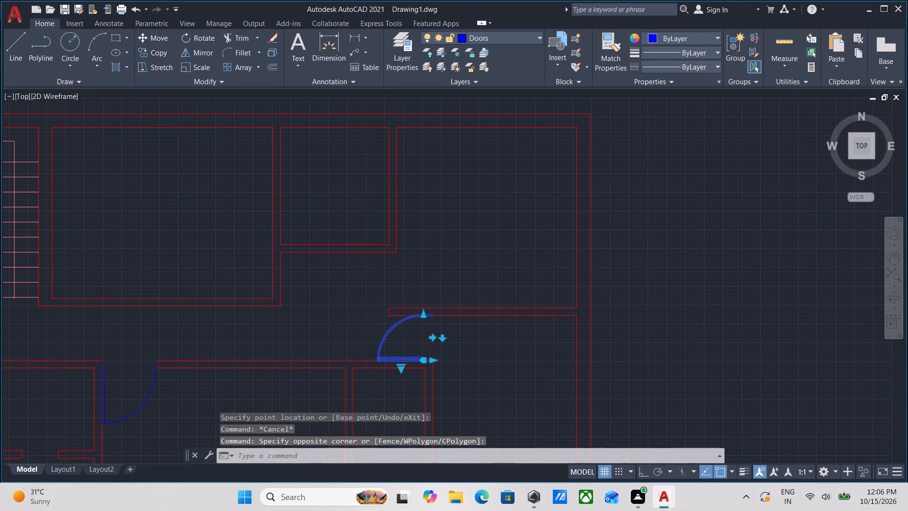
text(mi)
key(Return)
scroll(391, 309, up, 2)
click(385, 320)
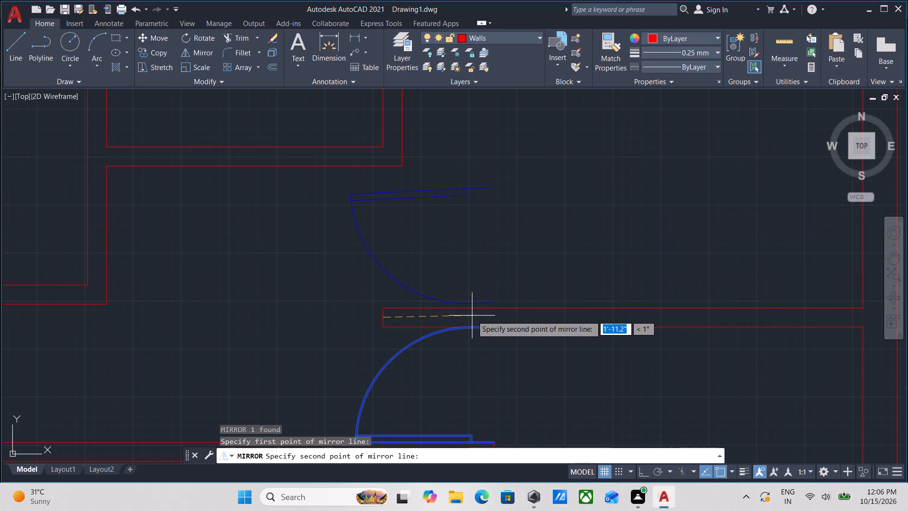
key(F8)
click(481, 317)
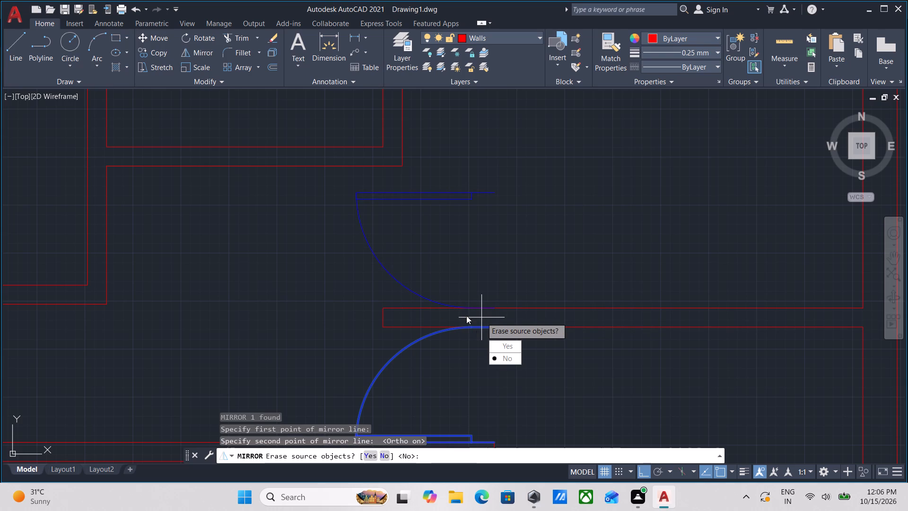
drag(495, 355, 481, 317)
Mirror the door above the free-ending wall about a vertical line through its hinge-side end, keeping the source.
middle_drag(439, 235, 438, 279)
drag(426, 247, 419, 239)
click(388, 212)
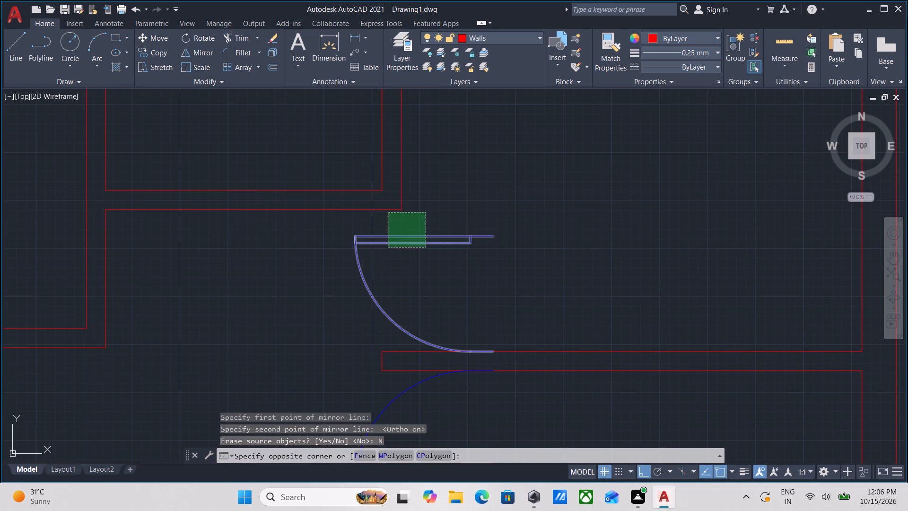
click(376, 272)
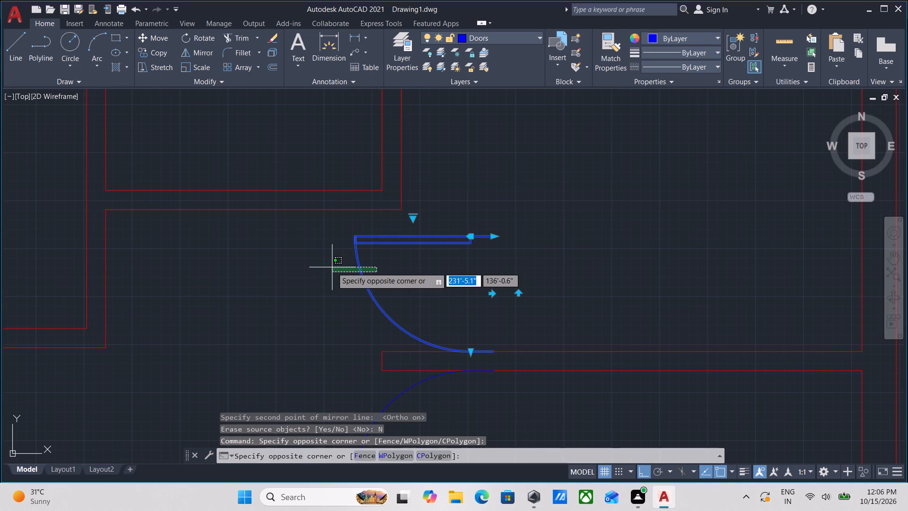
key(Escape)
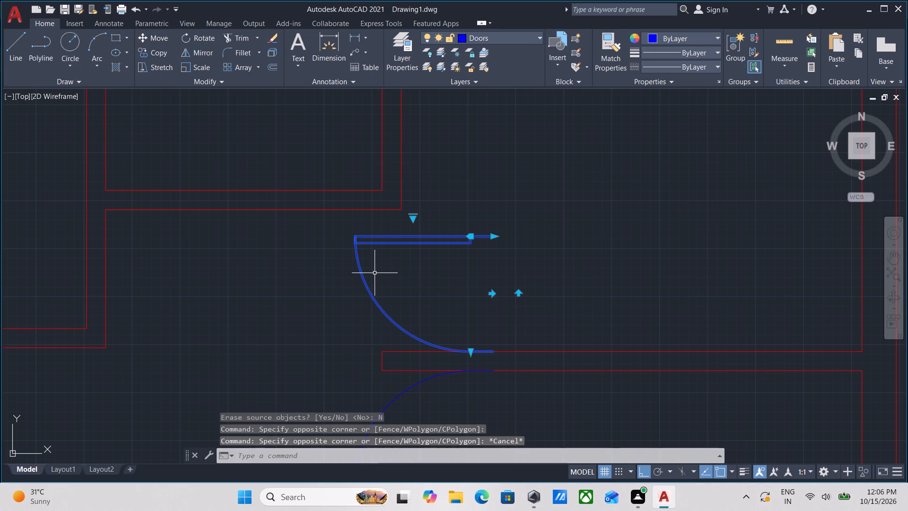
text(mi)
key(Return)
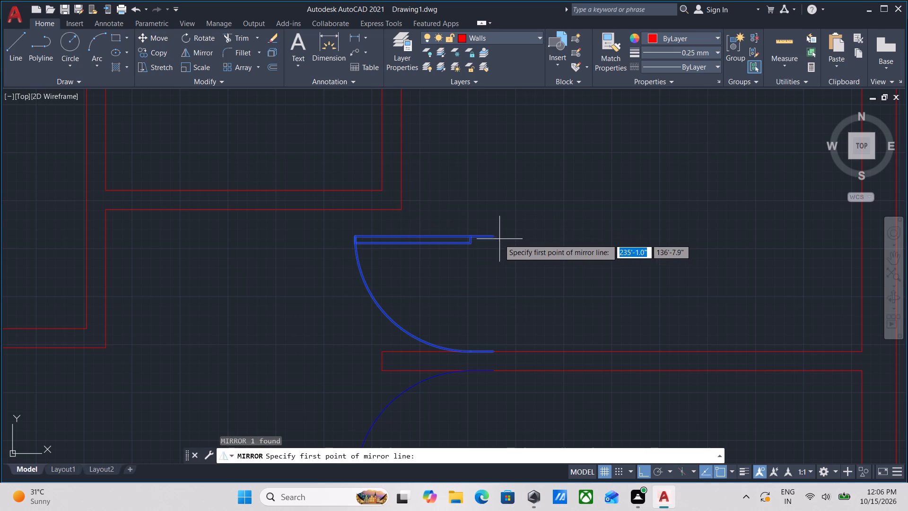
click(494, 237)
click(496, 290)
drag(518, 334, 496, 290)
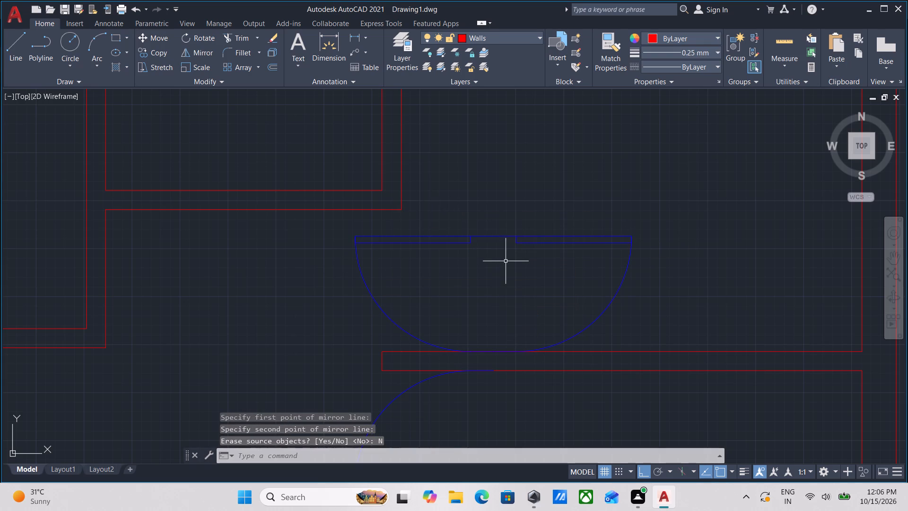
Erase the source door above the free-ending wall that swings away from the room.
drag(490, 262, 479, 262)
click(432, 222)
right_click(432, 222)
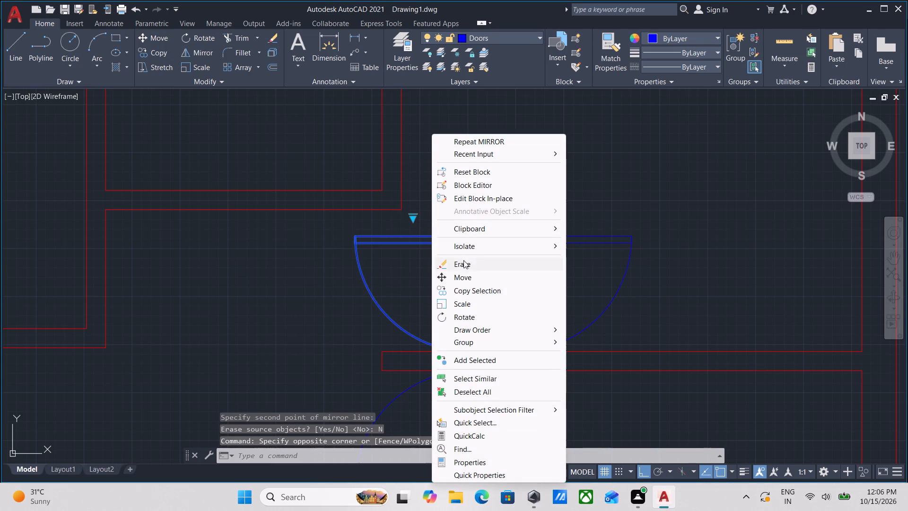
click(463, 258)
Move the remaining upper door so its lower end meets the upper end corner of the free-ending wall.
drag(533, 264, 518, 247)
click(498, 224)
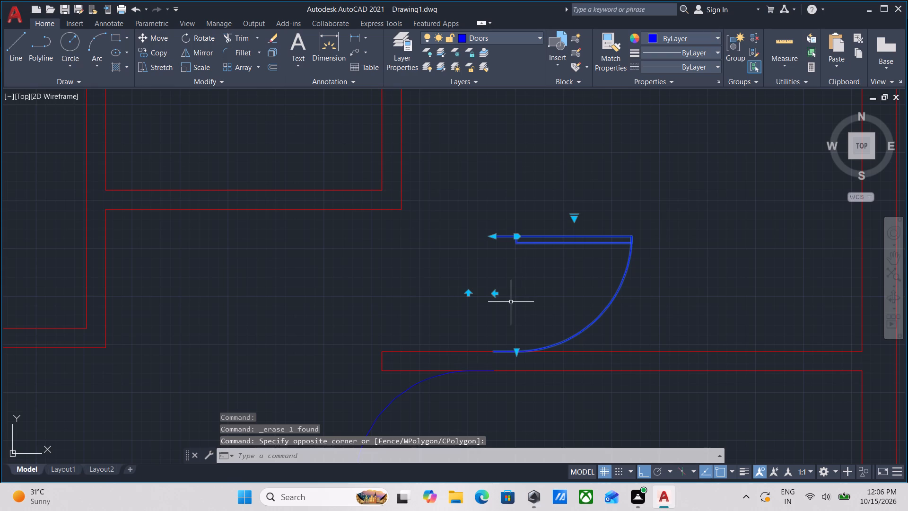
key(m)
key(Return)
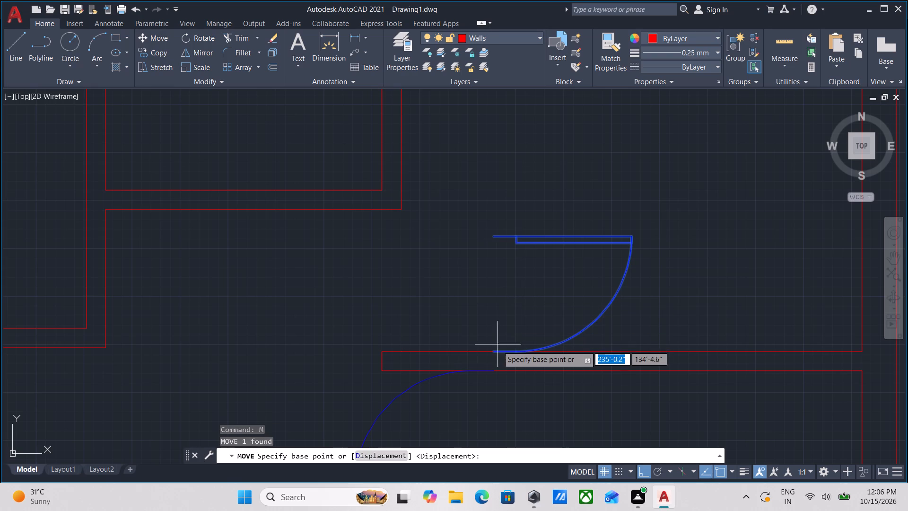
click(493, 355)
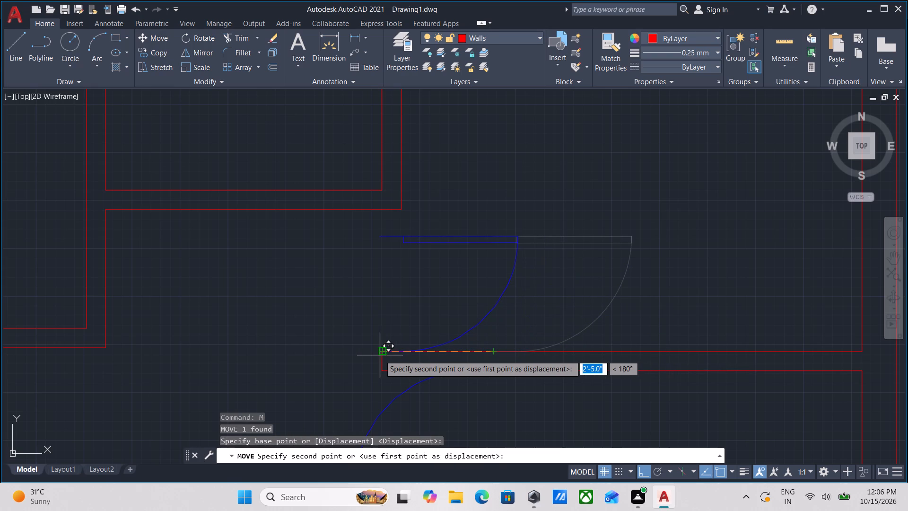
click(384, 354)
Move the upper door so its hinge-side end sits on the end midpoint of the small upper room's corner wall.
drag(428, 274, 418, 248)
click(402, 223)
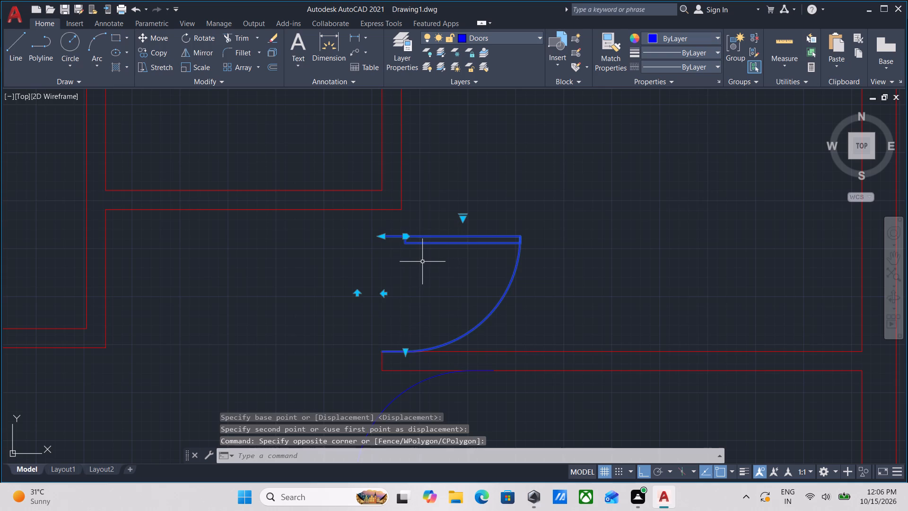
key(Escape)
key(m)
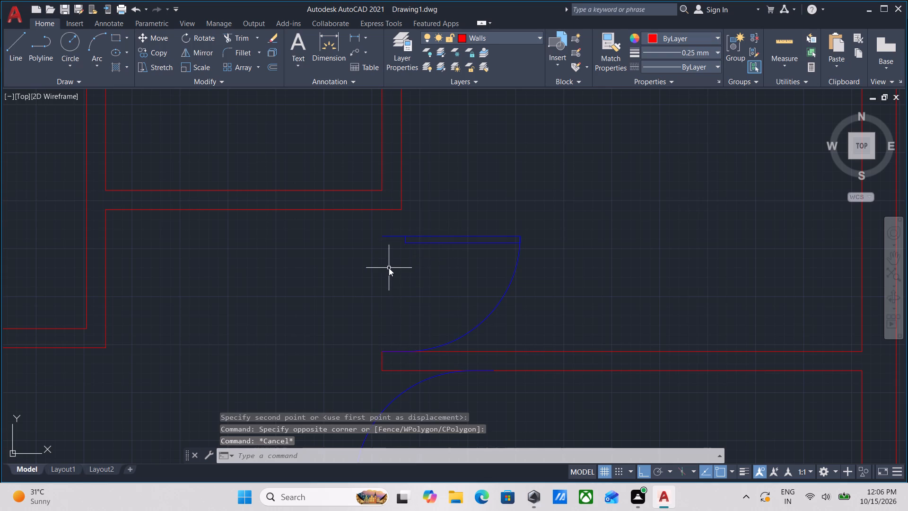
key(Return)
click(401, 237)
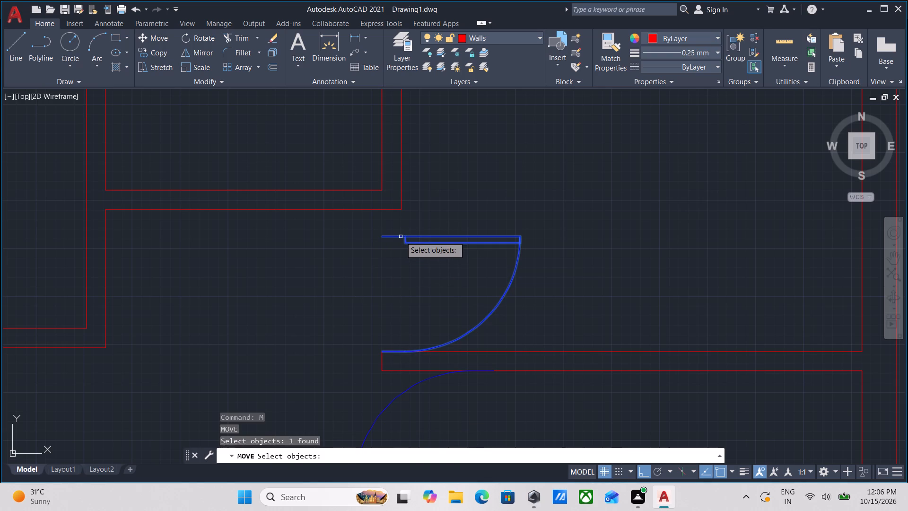
right_click(401, 237)
click(381, 237)
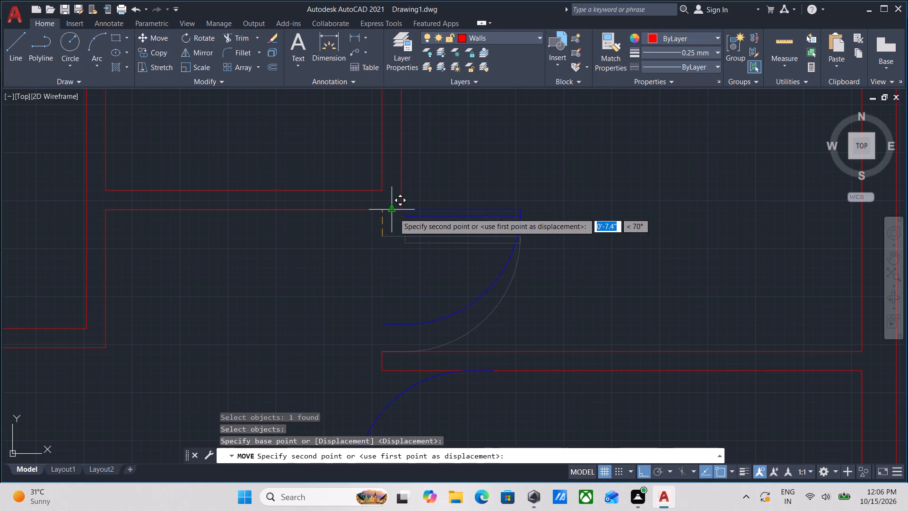
click(391, 212)
Stretch the upper door to a 3' width towards the top face of the free-ending wall.
scroll(409, 222, up, 1)
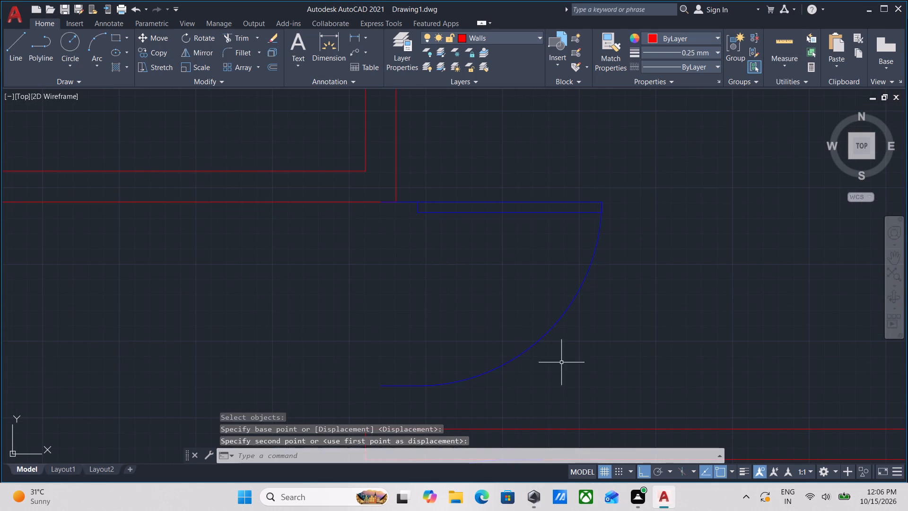
drag(561, 363, 535, 341)
click(516, 324)
middle_drag(492, 344, 475, 279)
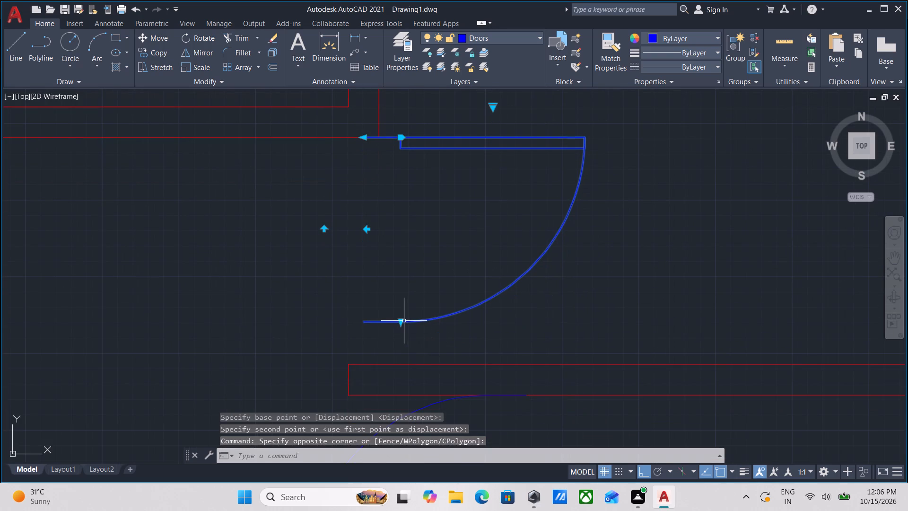
click(402, 321)
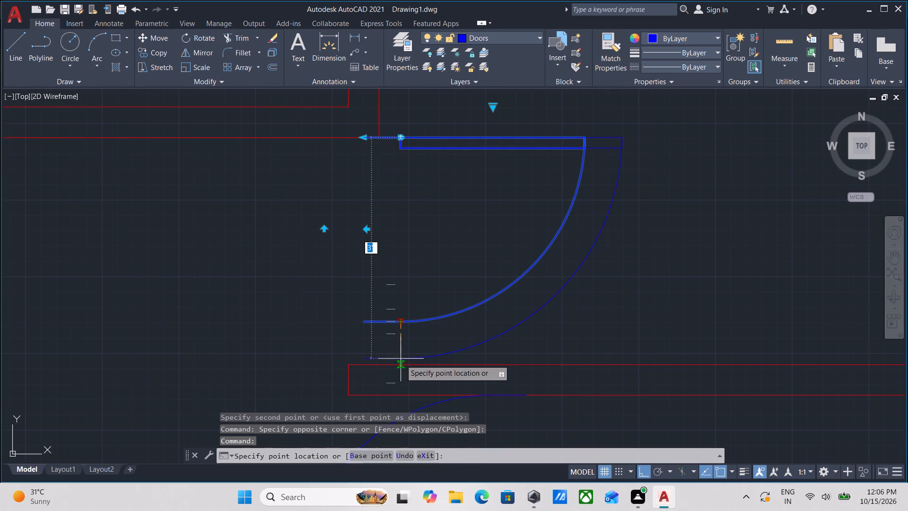
click(401, 365)
scroll(433, 346, down, 1)
scroll(413, 361, up, 2)
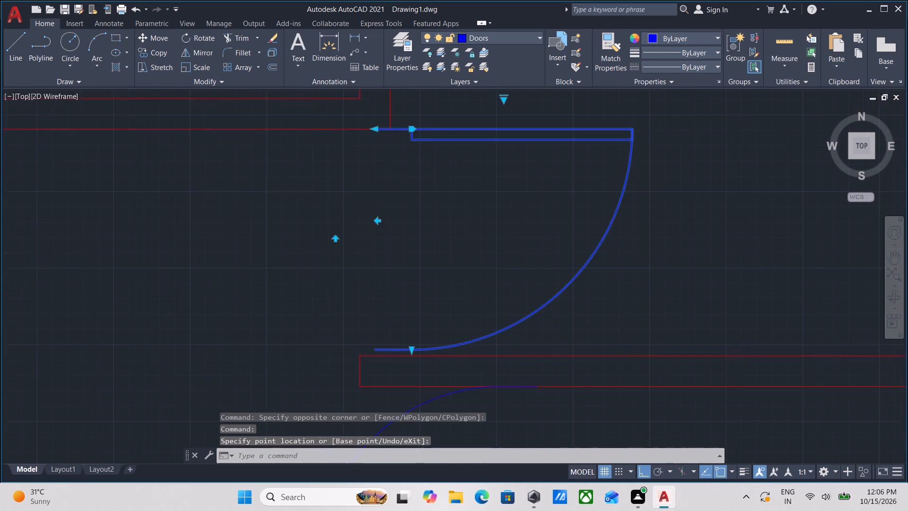
click(409, 346)
click(409, 359)
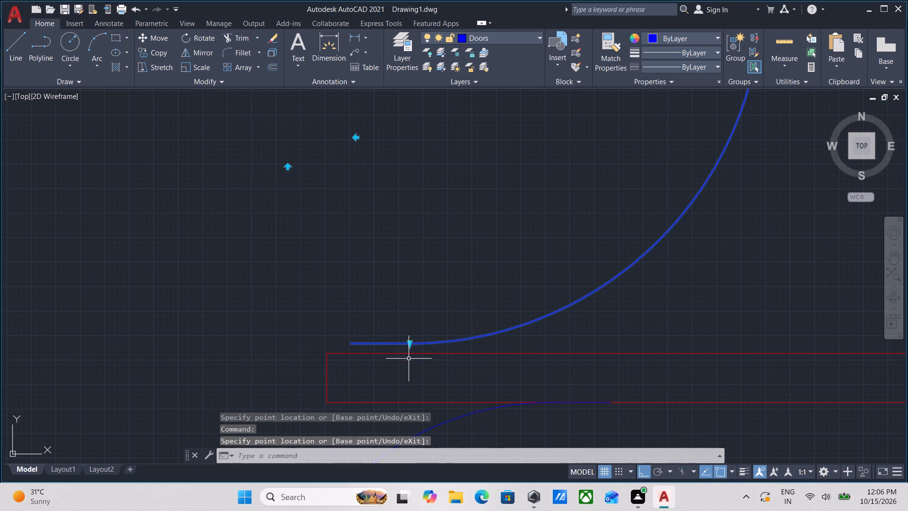
scroll(410, 354, down, 3)
scroll(428, 290, up, 1)
scroll(428, 290, down, 1)
middle_drag(429, 290, 441, 281)
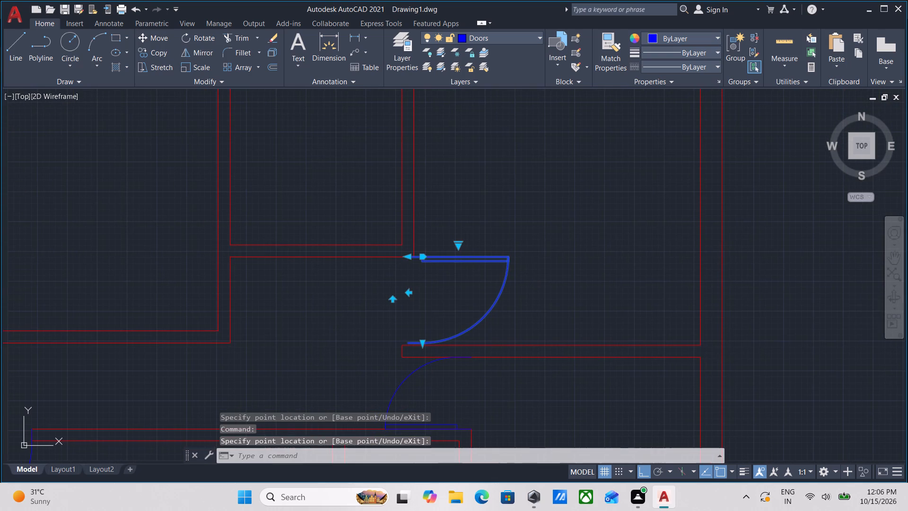
key(Escape)
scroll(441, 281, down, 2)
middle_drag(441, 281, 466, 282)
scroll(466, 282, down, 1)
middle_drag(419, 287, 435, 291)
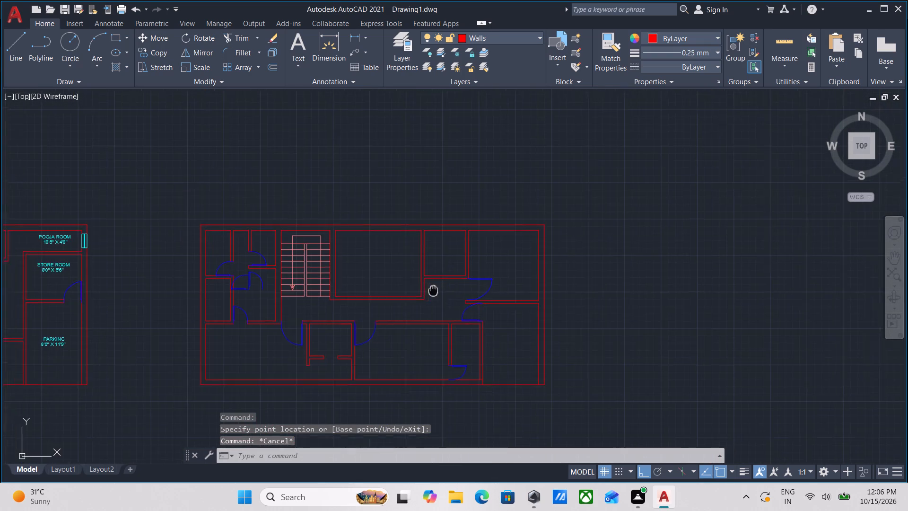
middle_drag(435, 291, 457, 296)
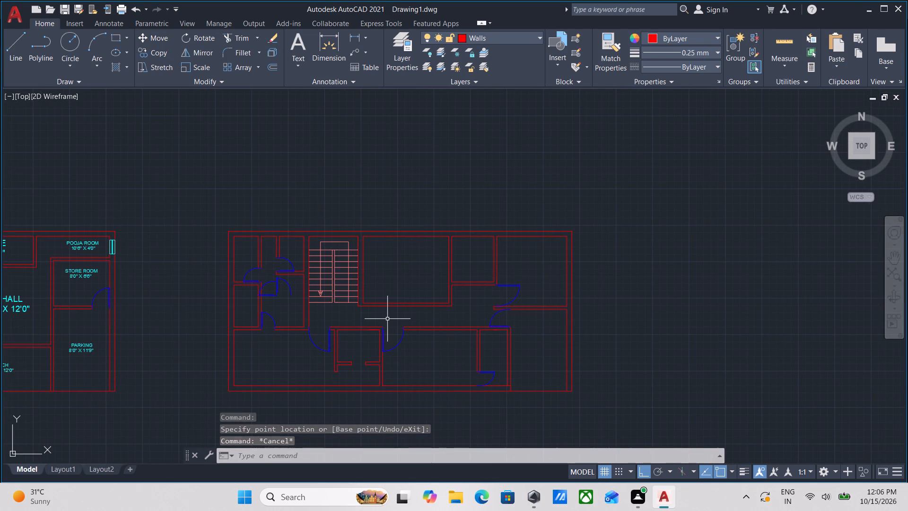